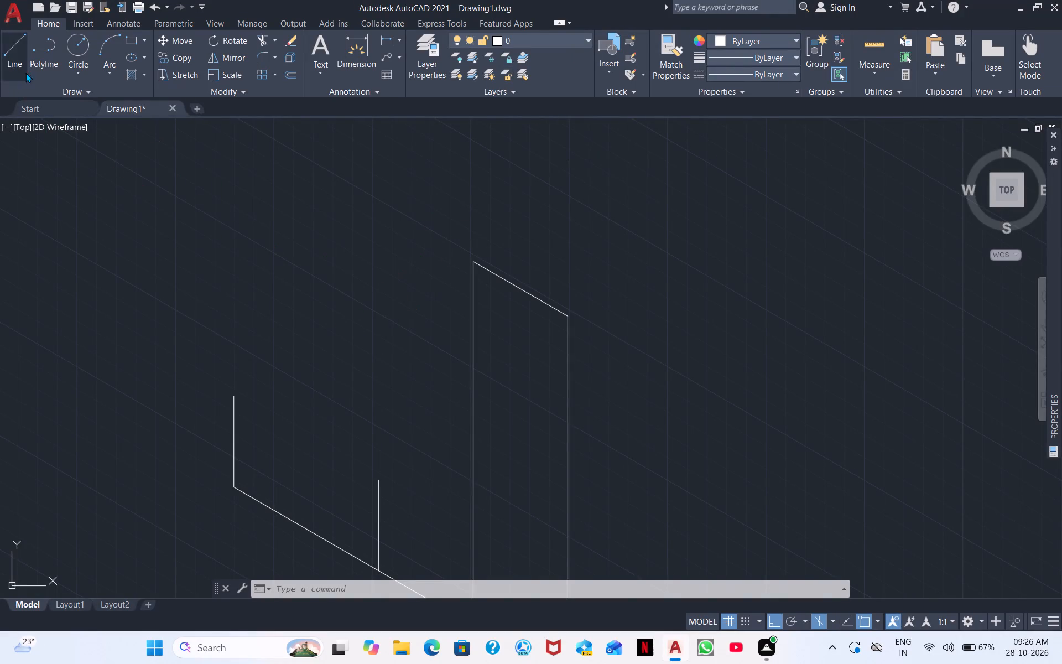
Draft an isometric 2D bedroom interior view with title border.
Select all the existing lines of the partial isometric outline and erase them from the drawing.
scroll(118, 158, down, 3)
click(470, 471)
click(284, 288)
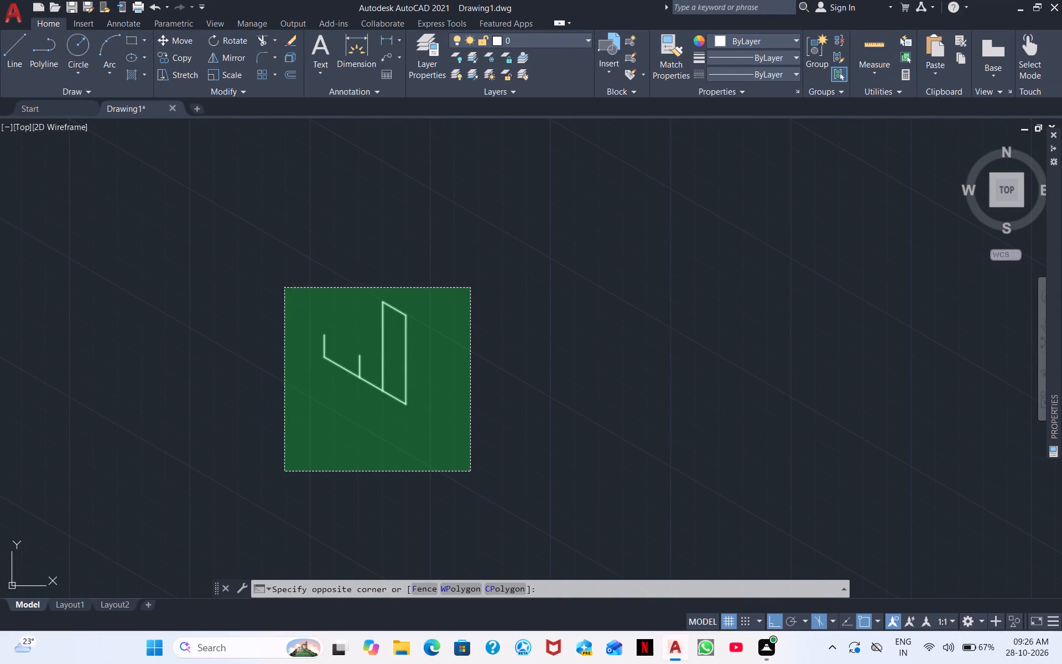
key(BackSpace)
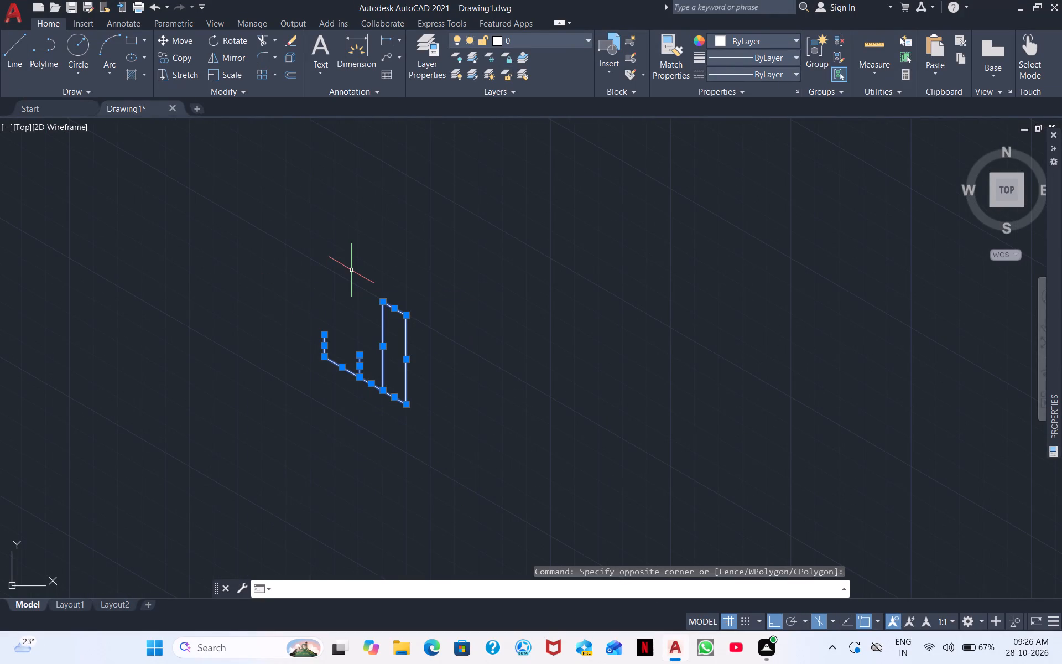
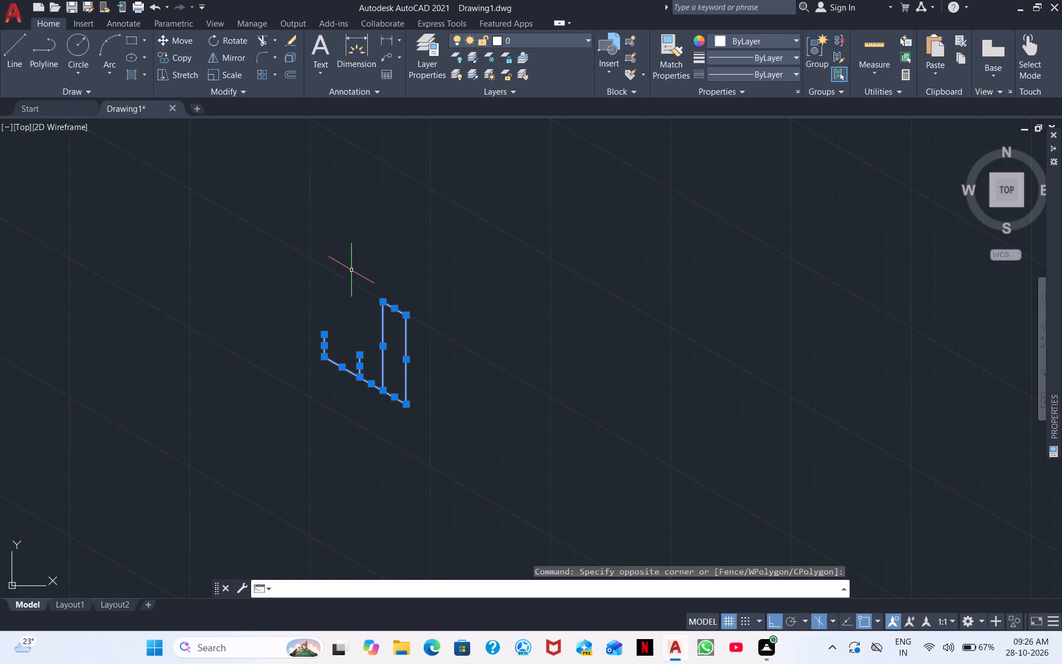
Erase the selected lines of the partial isometric outline.
key(Delete)
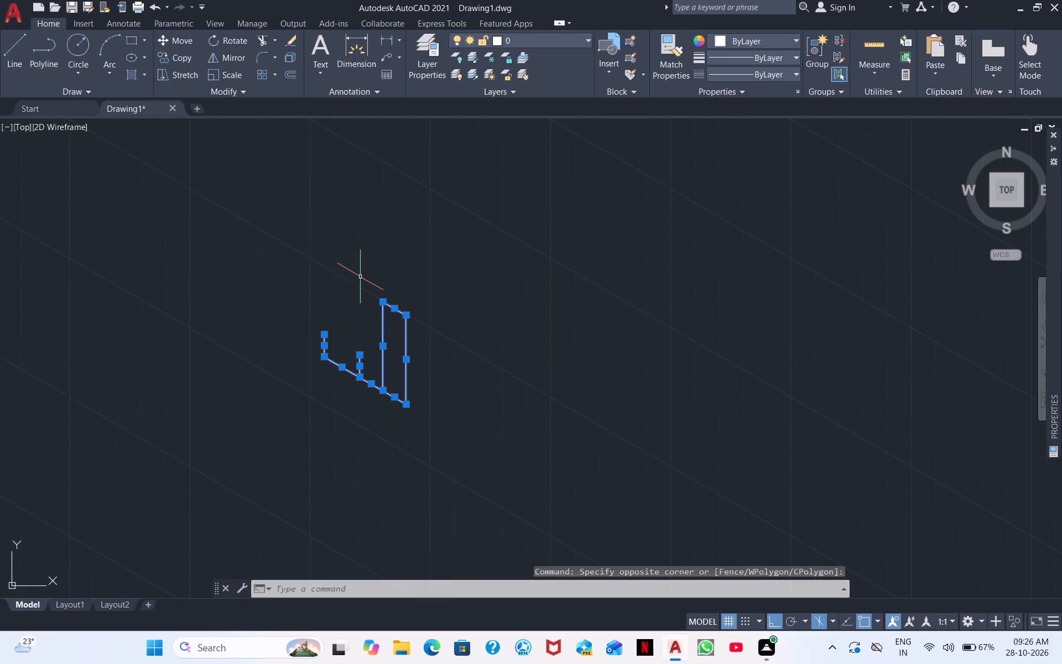
right_click(309, 438)
click(344, 204)
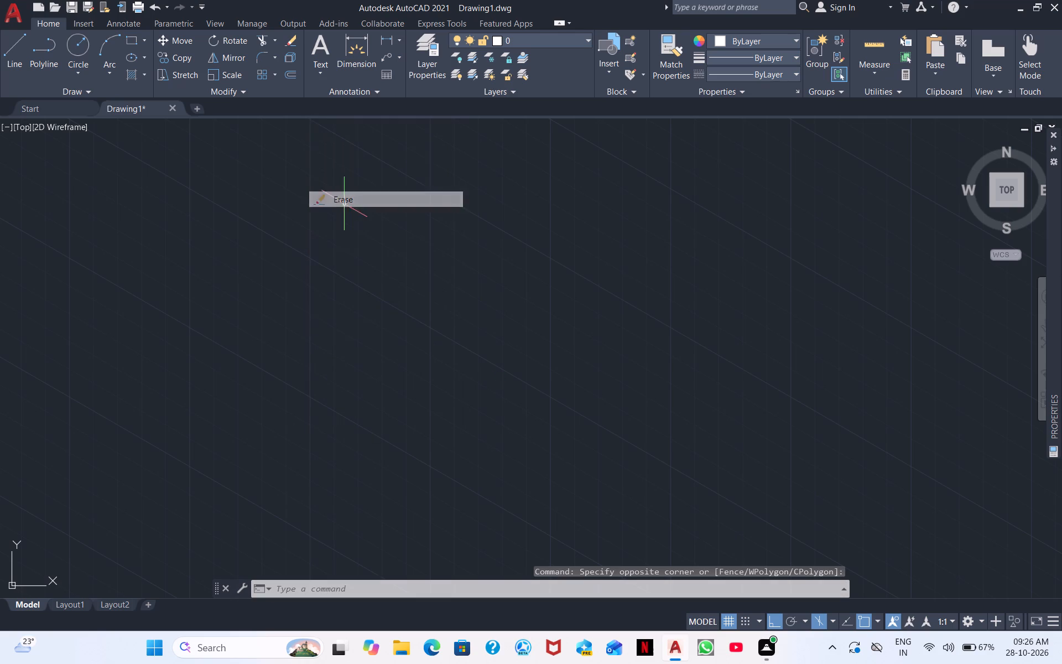
Draw three connected 320-unit isometric lines: vertically upward, along 30° and along 330°, switching to the top isoplane after the vertical one.
scroll(430, 343, up, 2)
middle_drag(433, 378, 299, 313)
scroll(204, 243, down, 1)
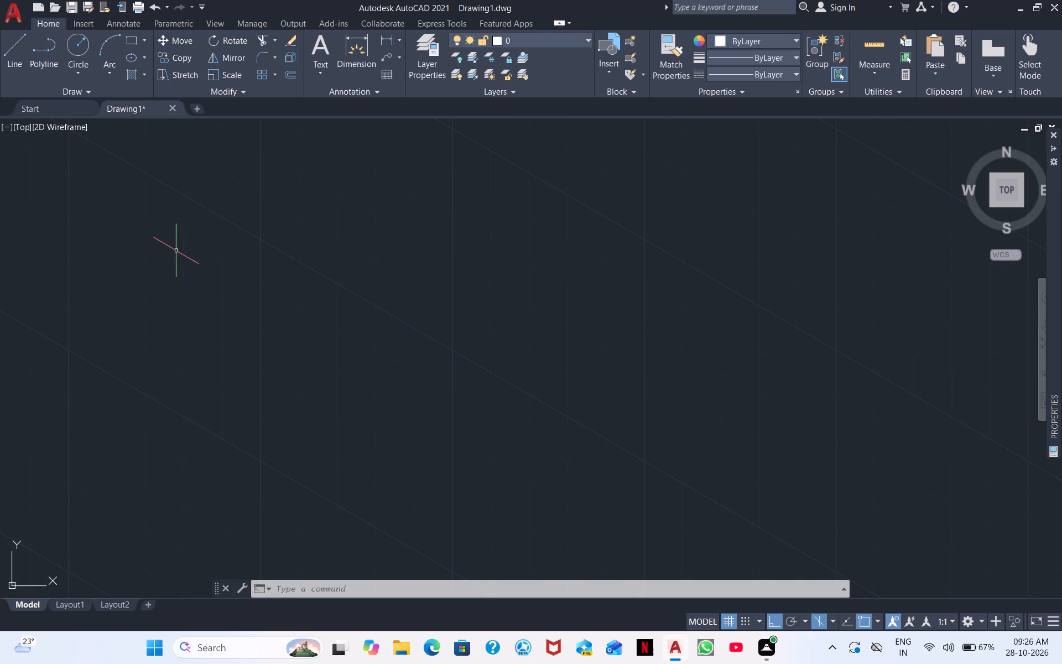
click(16, 65)
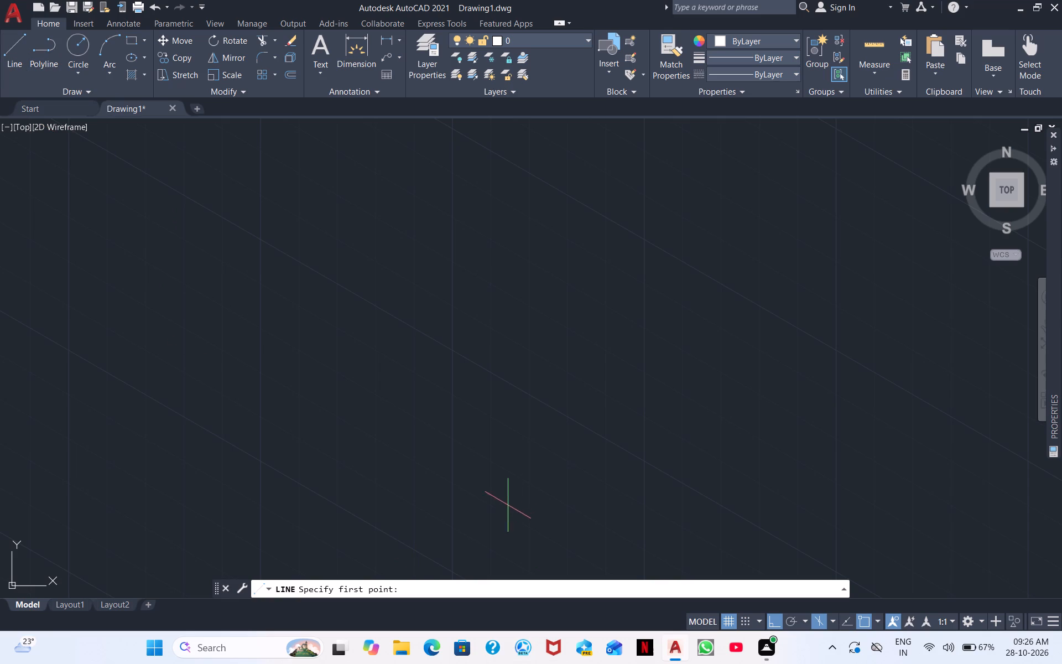
click(476, 521)
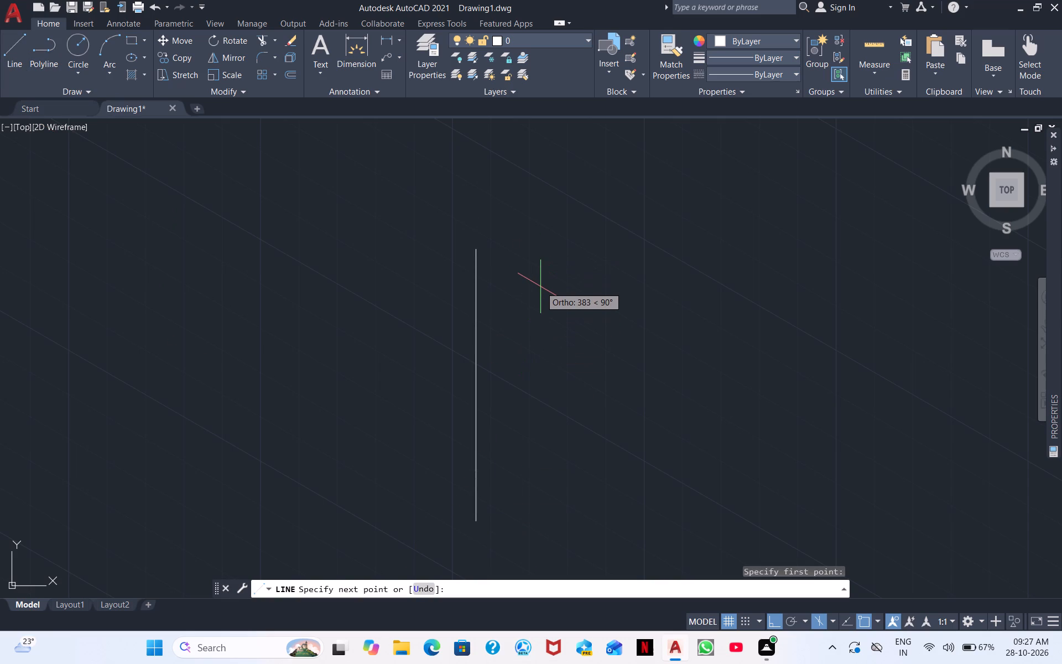
text(320)
key(Return)
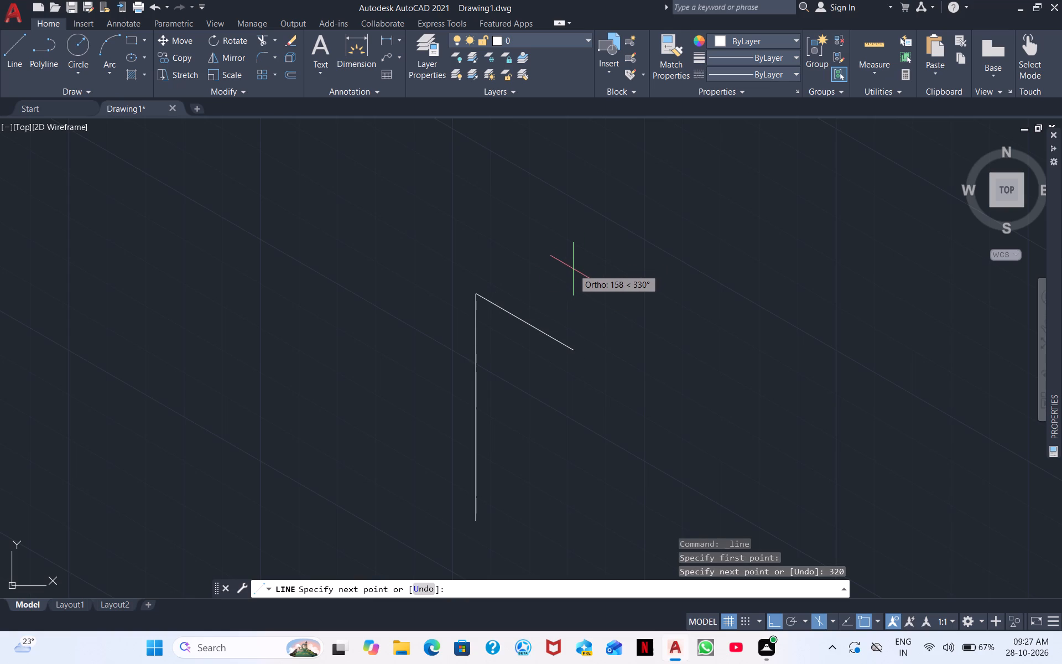
key(F5)
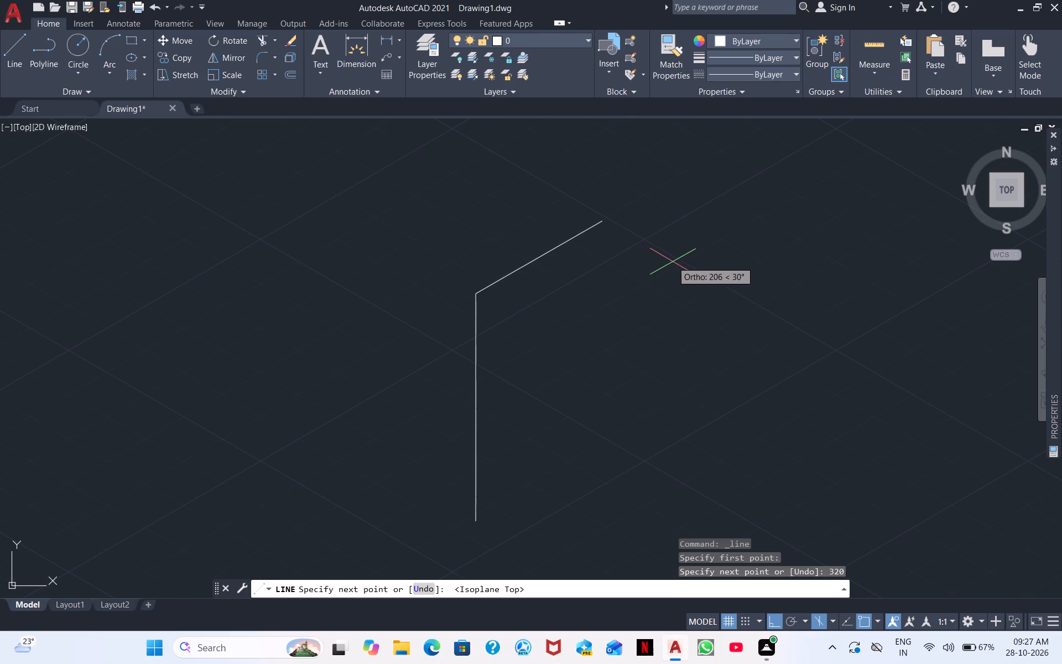
text(320)
key(Return)
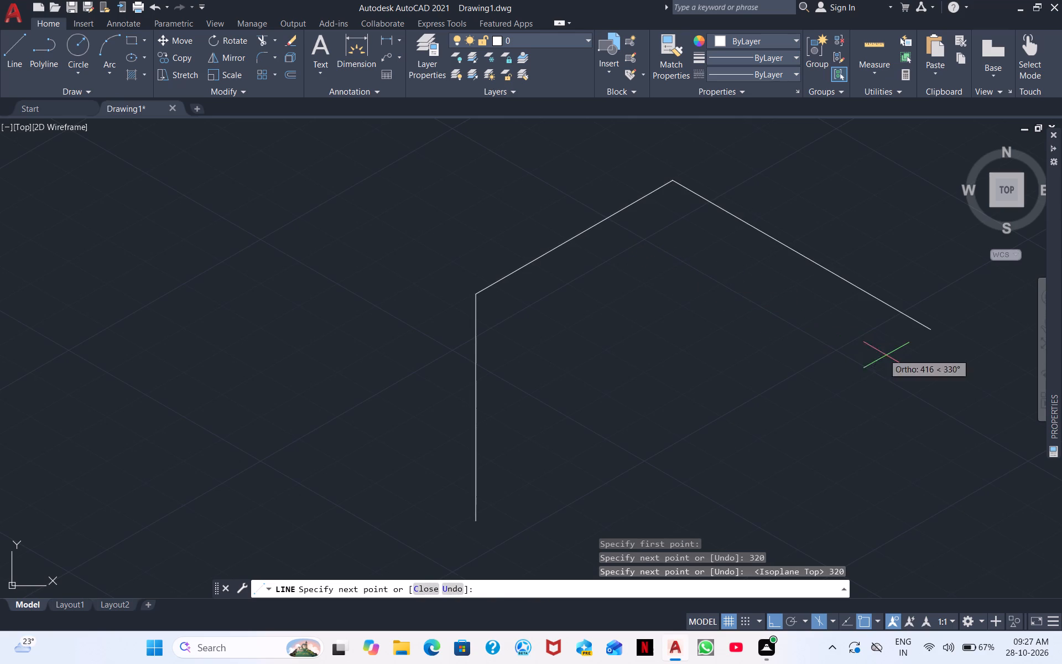
text(320)
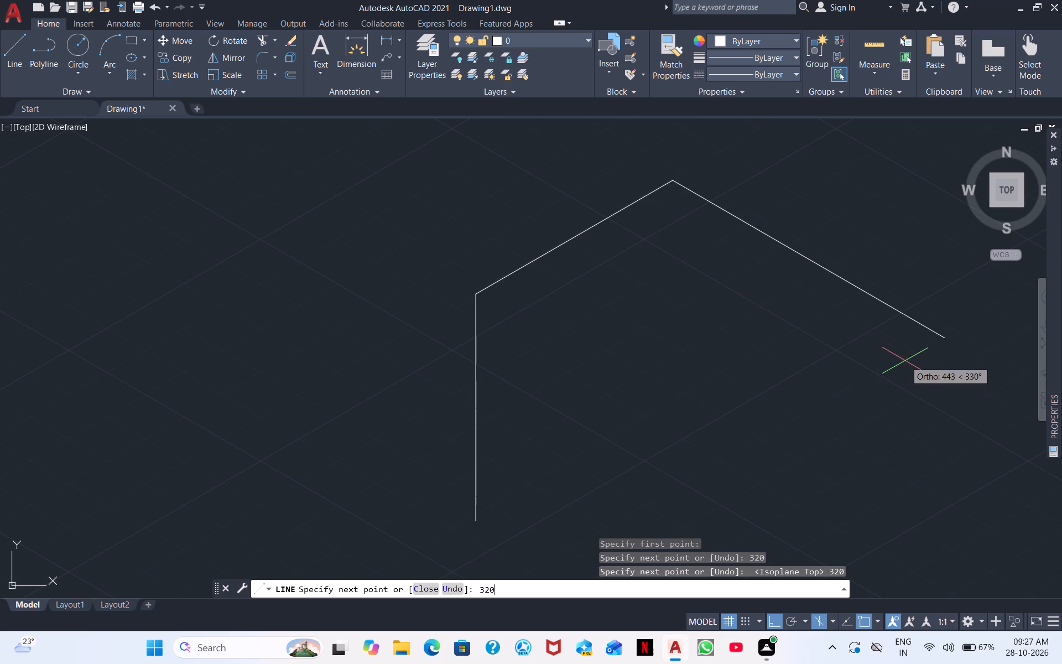
key(Return)
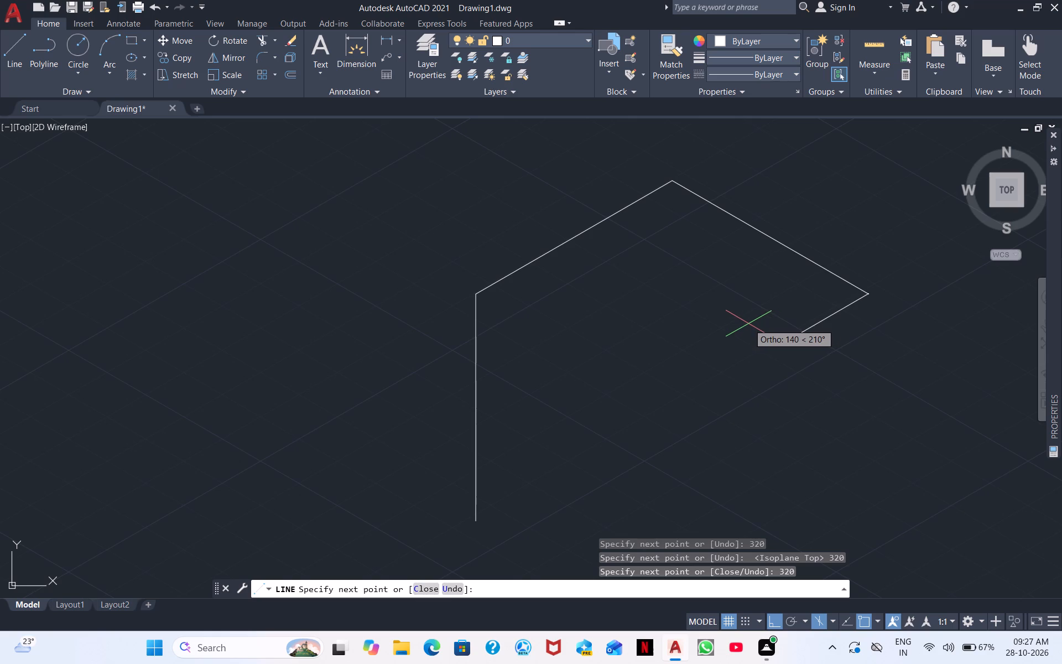
From the end of the 330° line, draw a parallelogram with 100 along 210° and 150 along 330°, closing back at its start corner.
text(100)
key(Return)
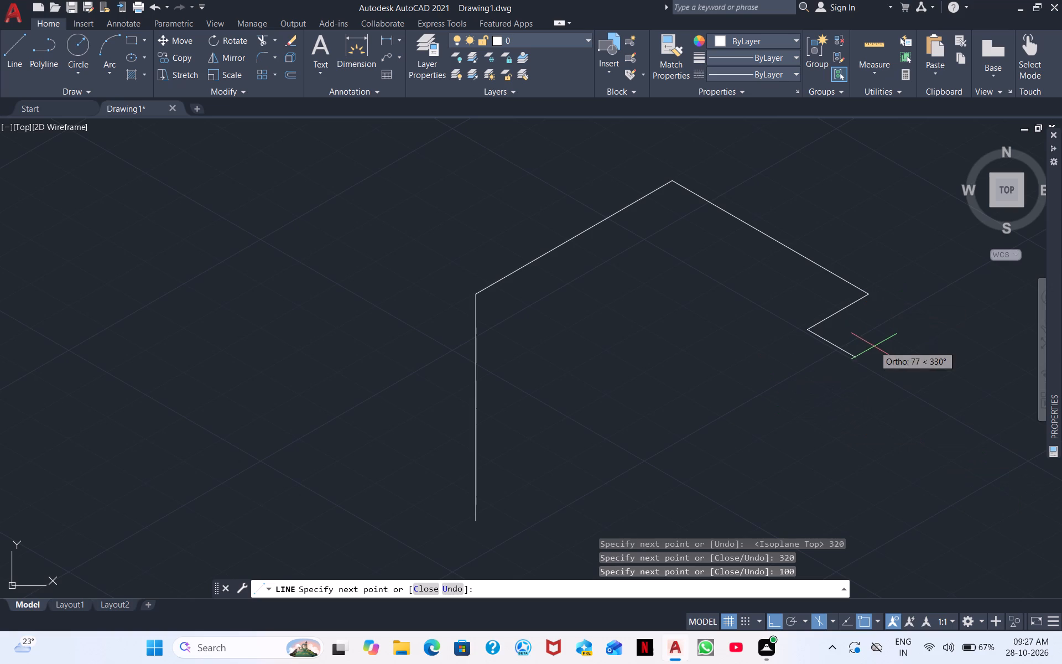
middle_drag(880, 361, 400, 406)
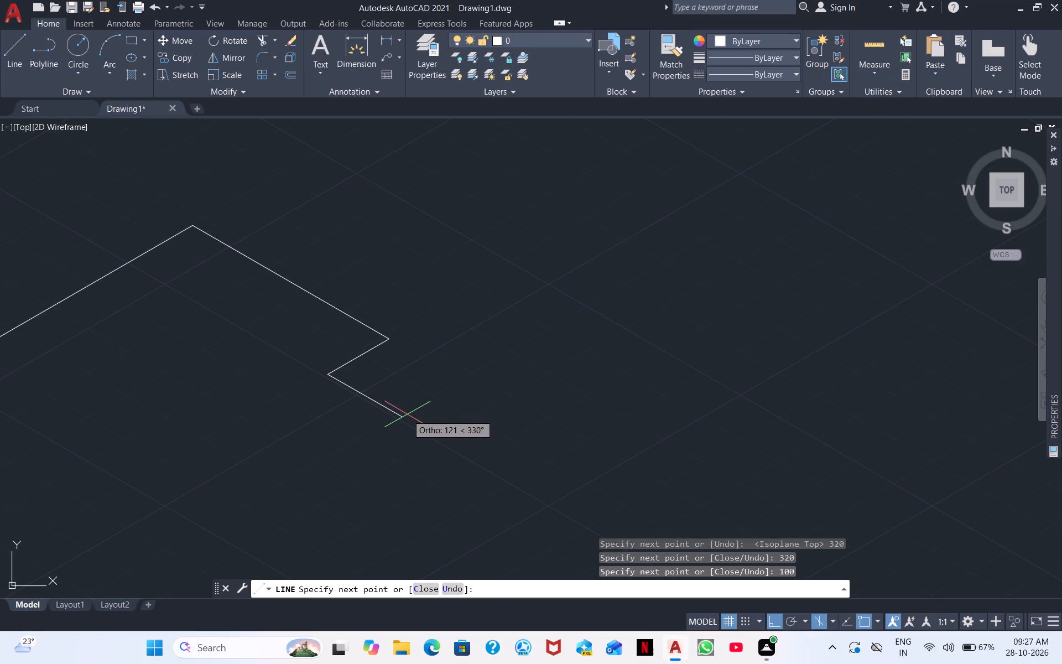
text(150)
key(Return)
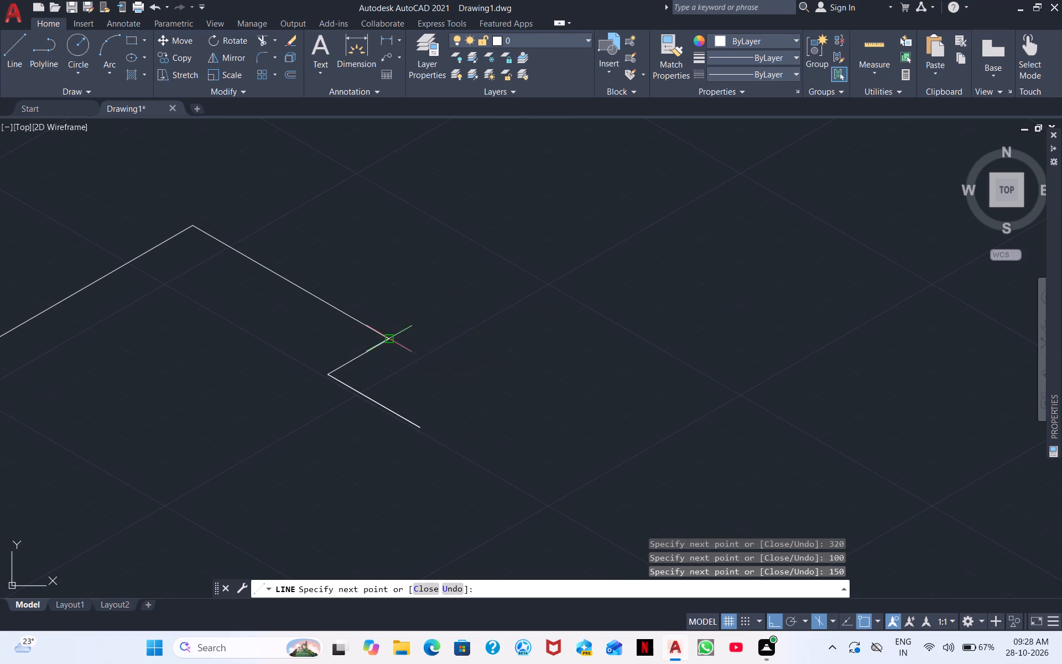
click(482, 394)
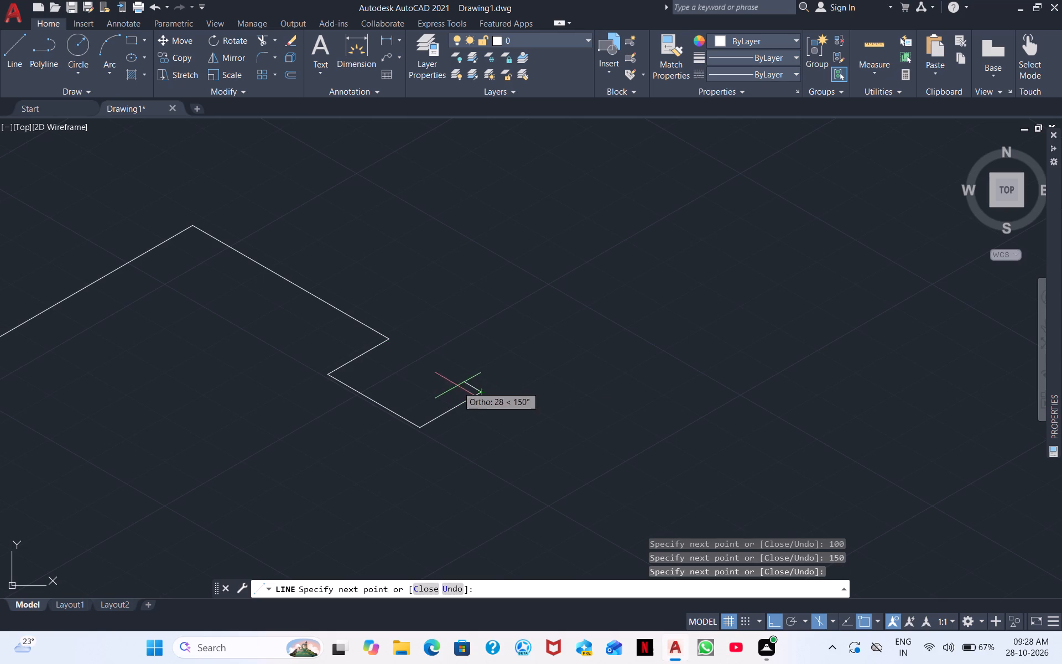
click(391, 335)
key(Escape)
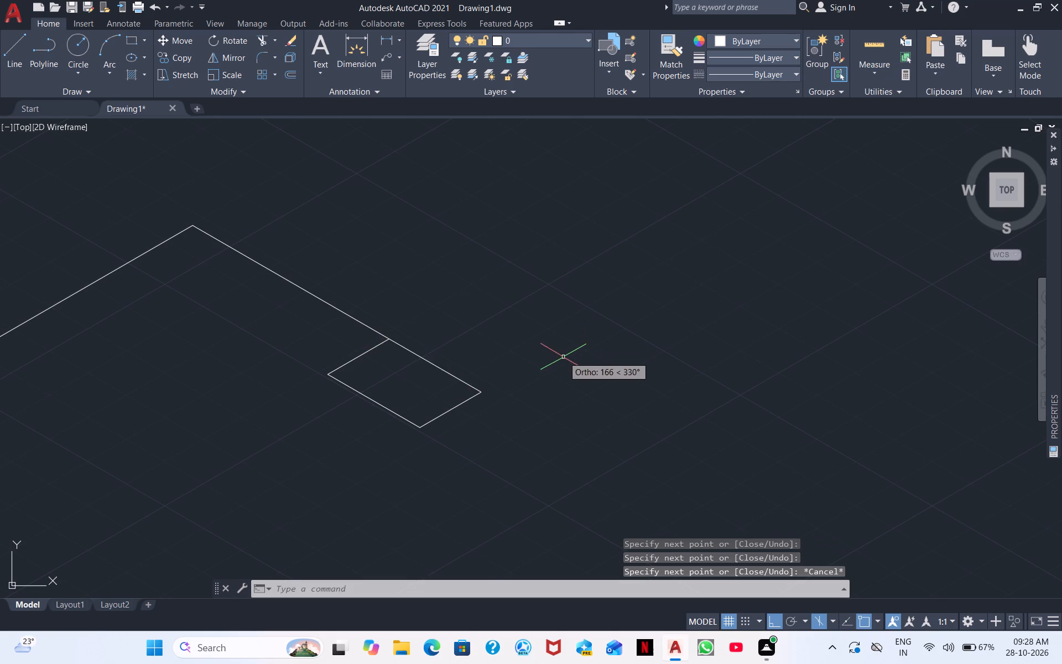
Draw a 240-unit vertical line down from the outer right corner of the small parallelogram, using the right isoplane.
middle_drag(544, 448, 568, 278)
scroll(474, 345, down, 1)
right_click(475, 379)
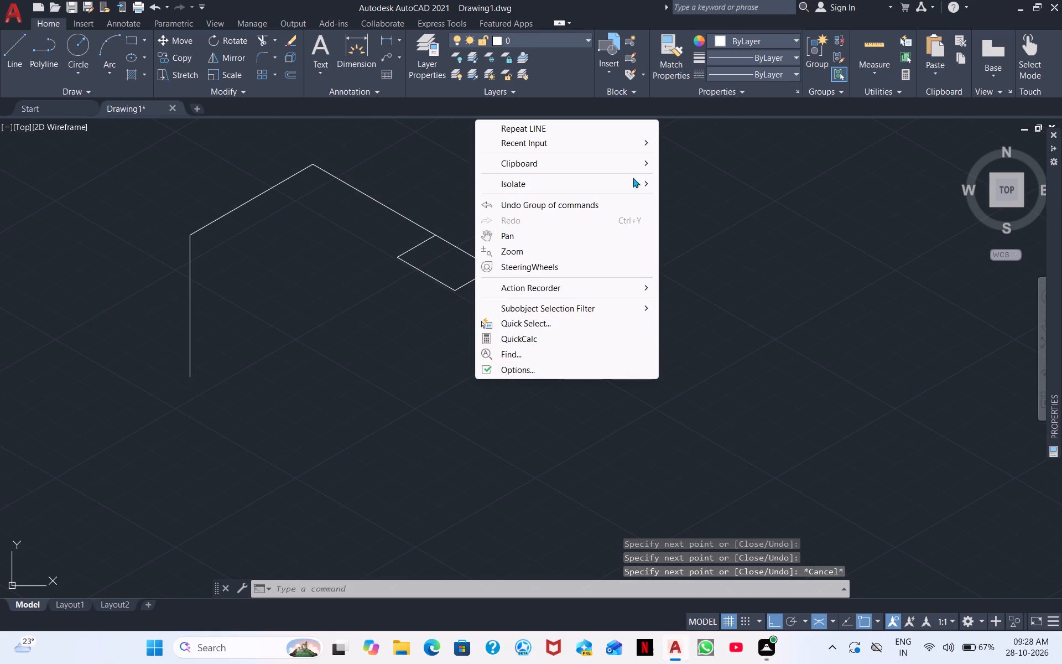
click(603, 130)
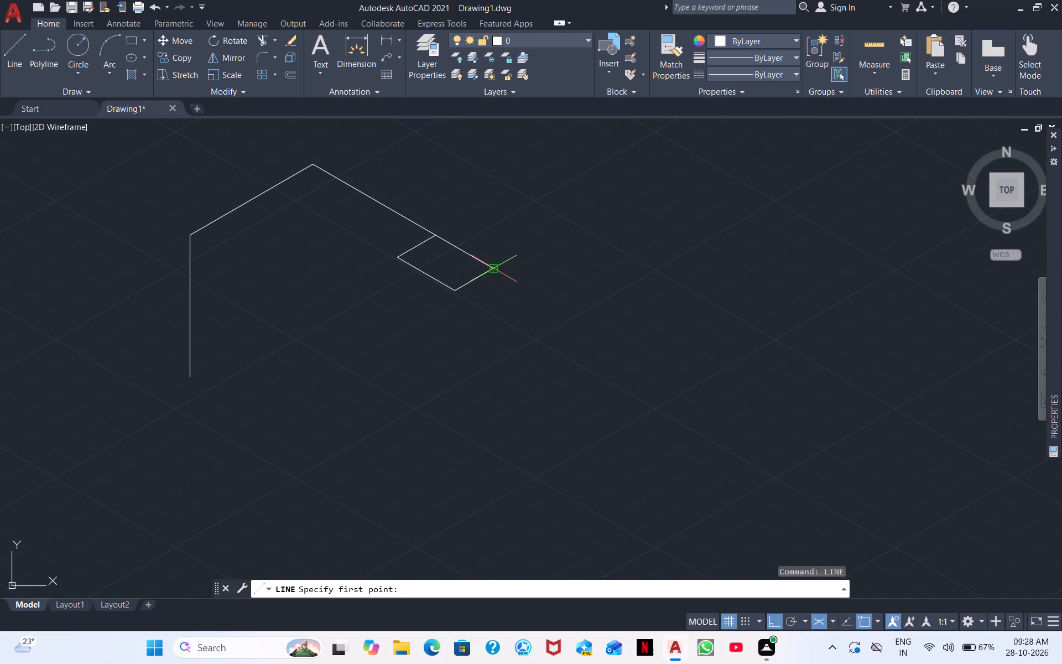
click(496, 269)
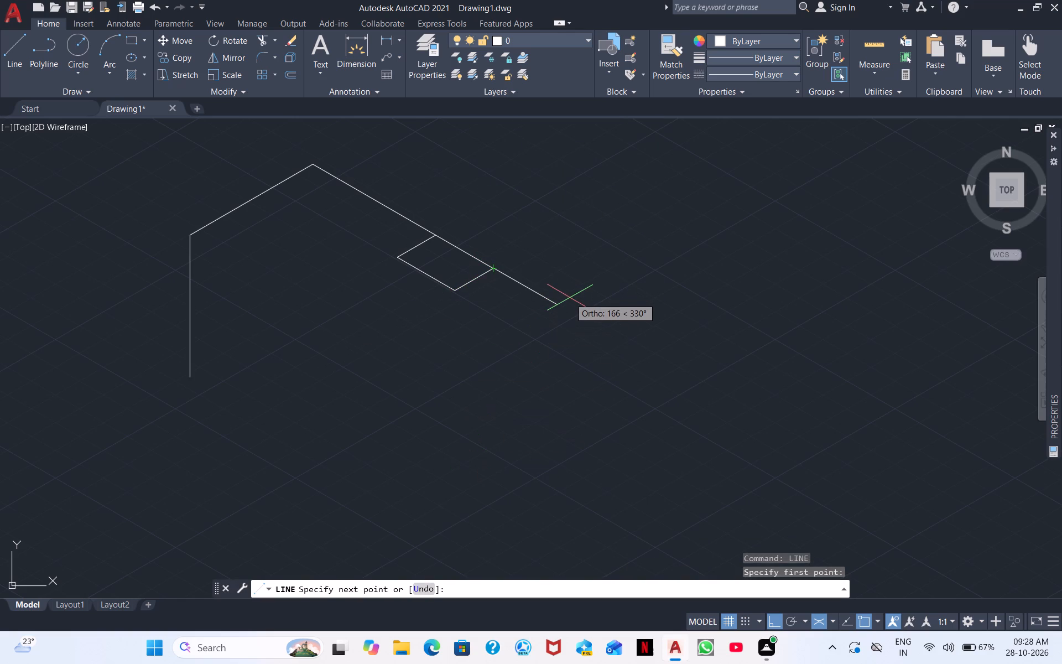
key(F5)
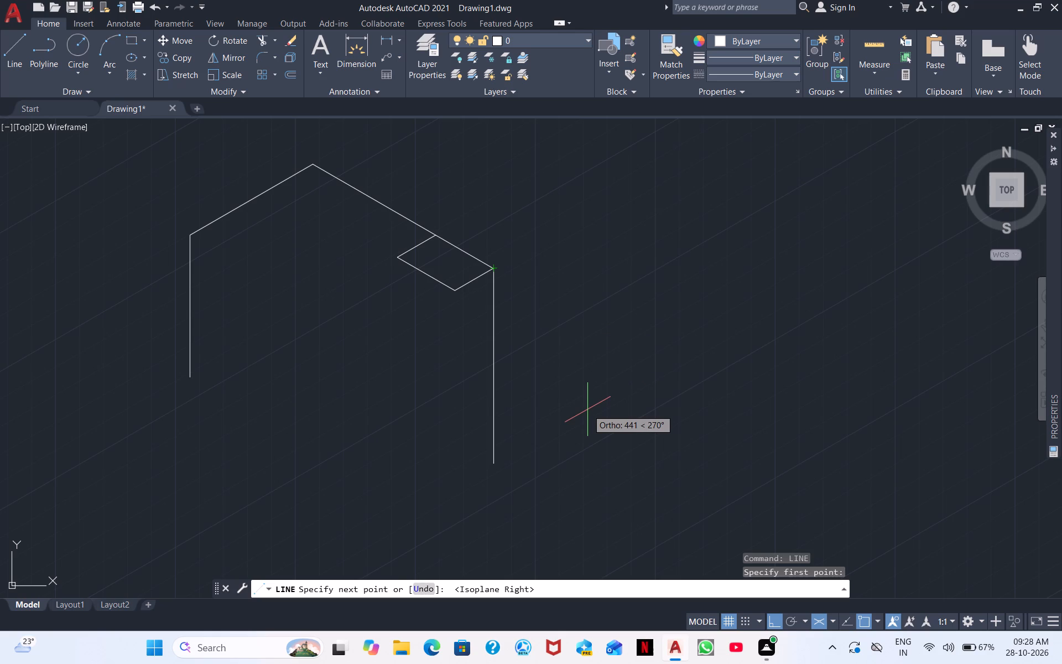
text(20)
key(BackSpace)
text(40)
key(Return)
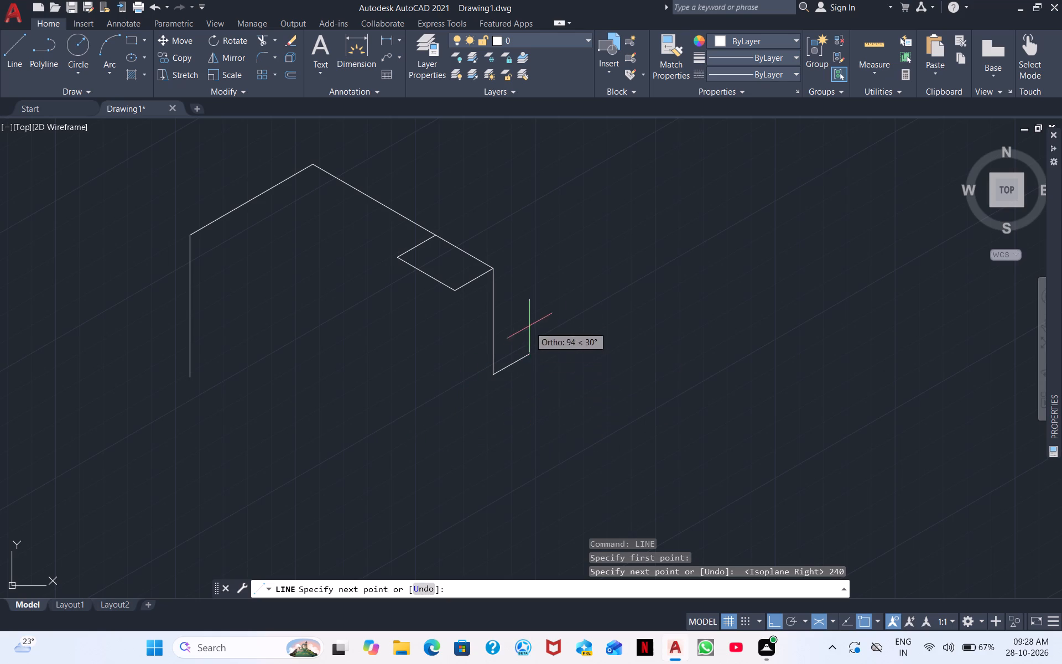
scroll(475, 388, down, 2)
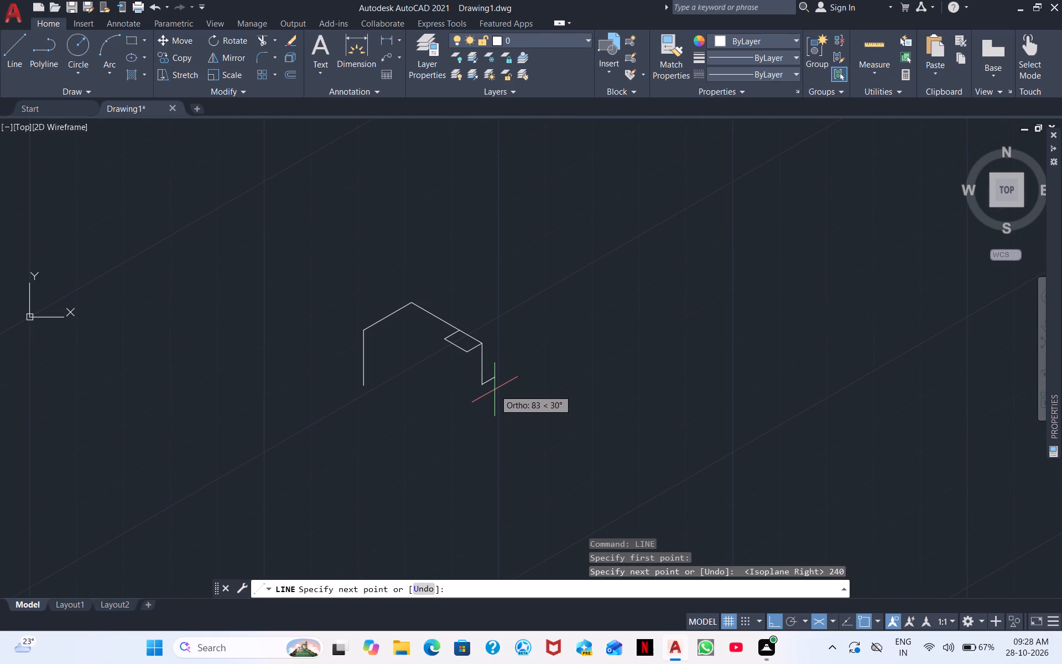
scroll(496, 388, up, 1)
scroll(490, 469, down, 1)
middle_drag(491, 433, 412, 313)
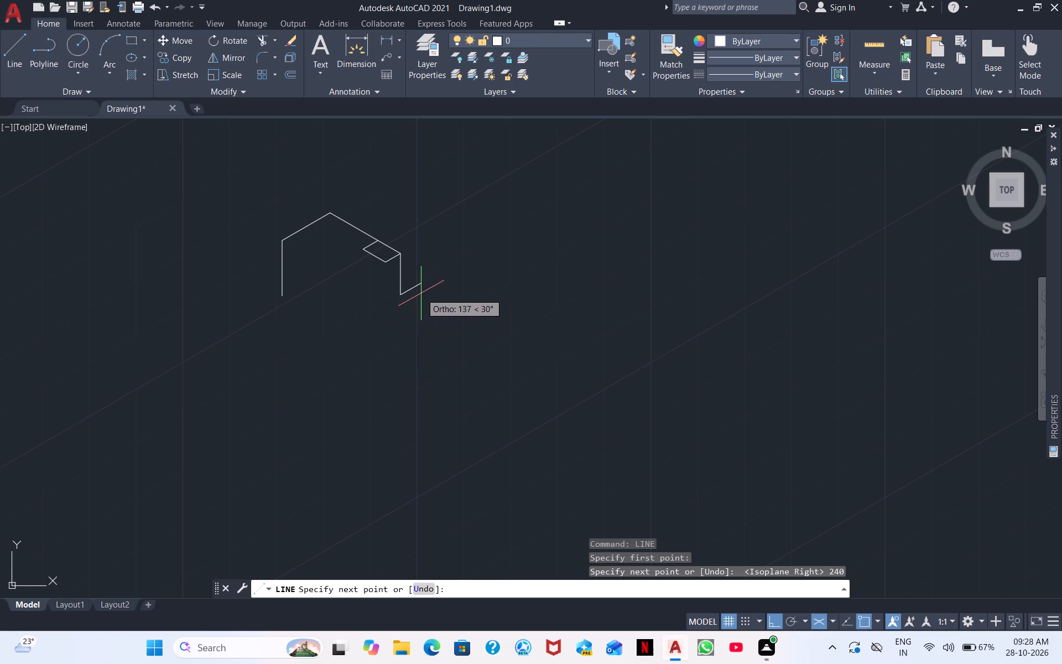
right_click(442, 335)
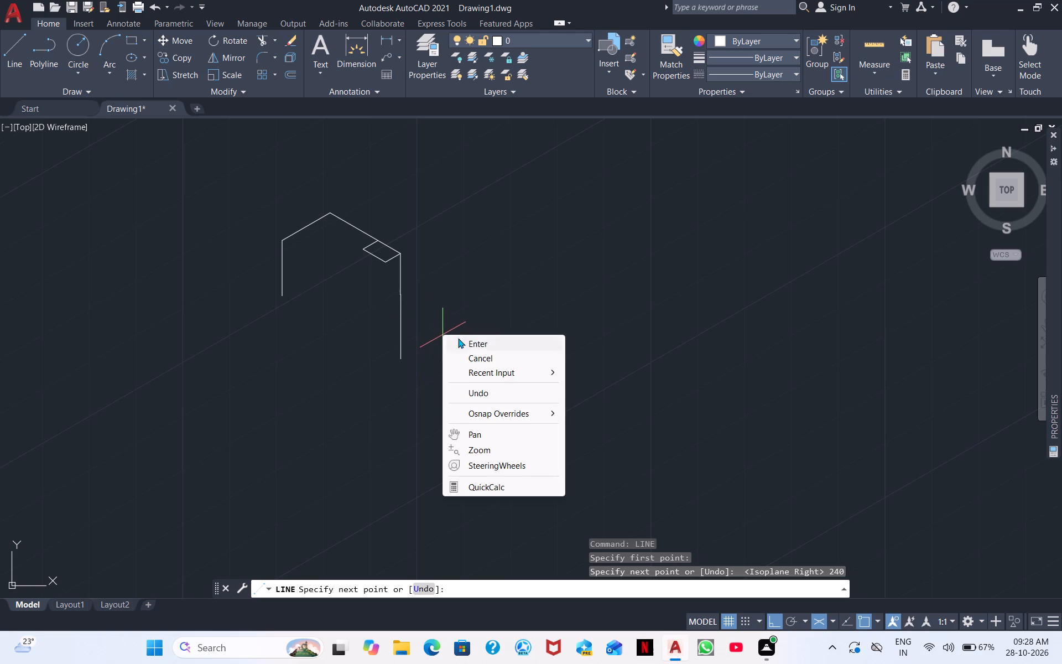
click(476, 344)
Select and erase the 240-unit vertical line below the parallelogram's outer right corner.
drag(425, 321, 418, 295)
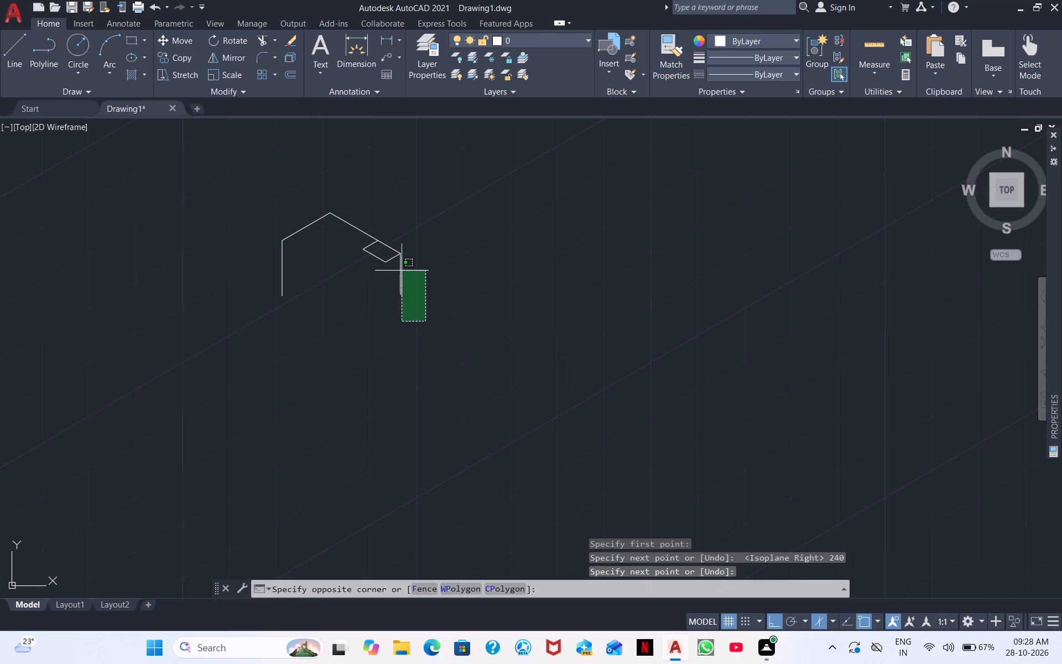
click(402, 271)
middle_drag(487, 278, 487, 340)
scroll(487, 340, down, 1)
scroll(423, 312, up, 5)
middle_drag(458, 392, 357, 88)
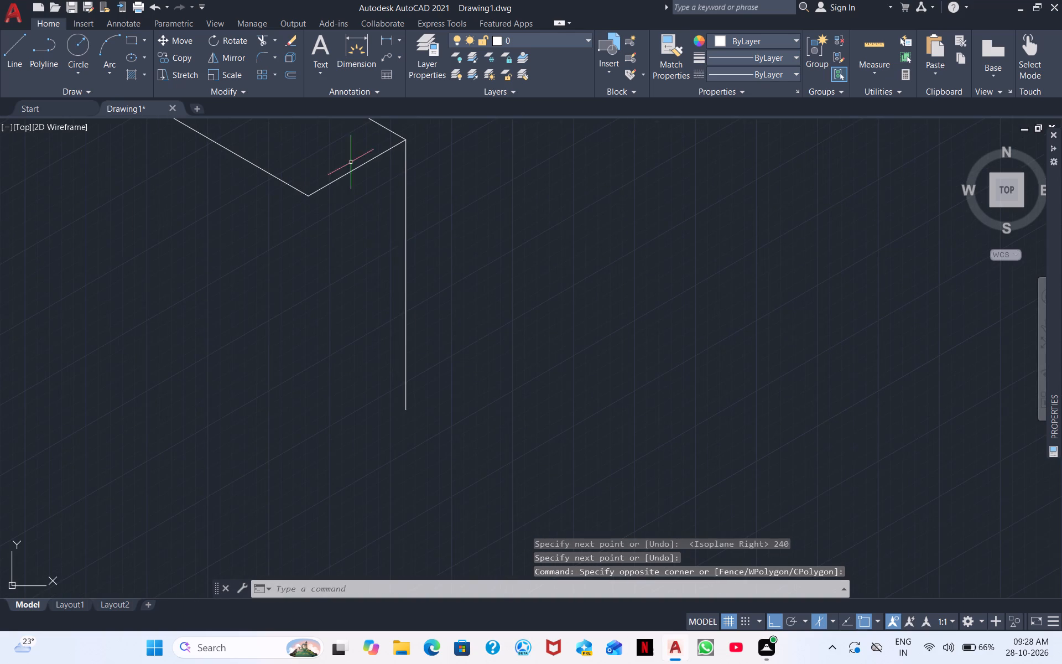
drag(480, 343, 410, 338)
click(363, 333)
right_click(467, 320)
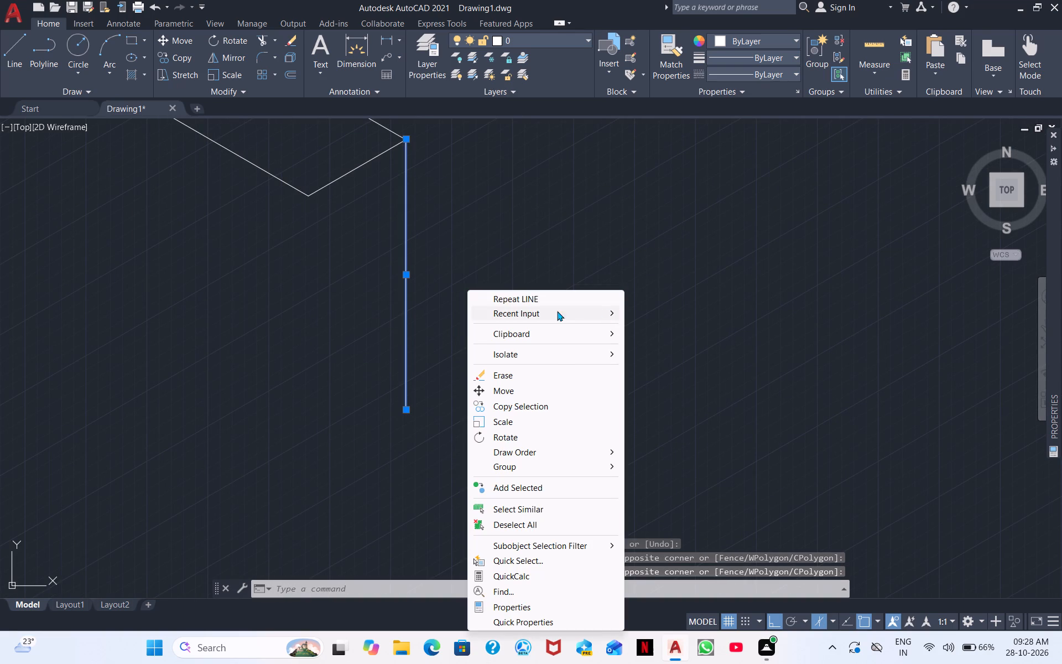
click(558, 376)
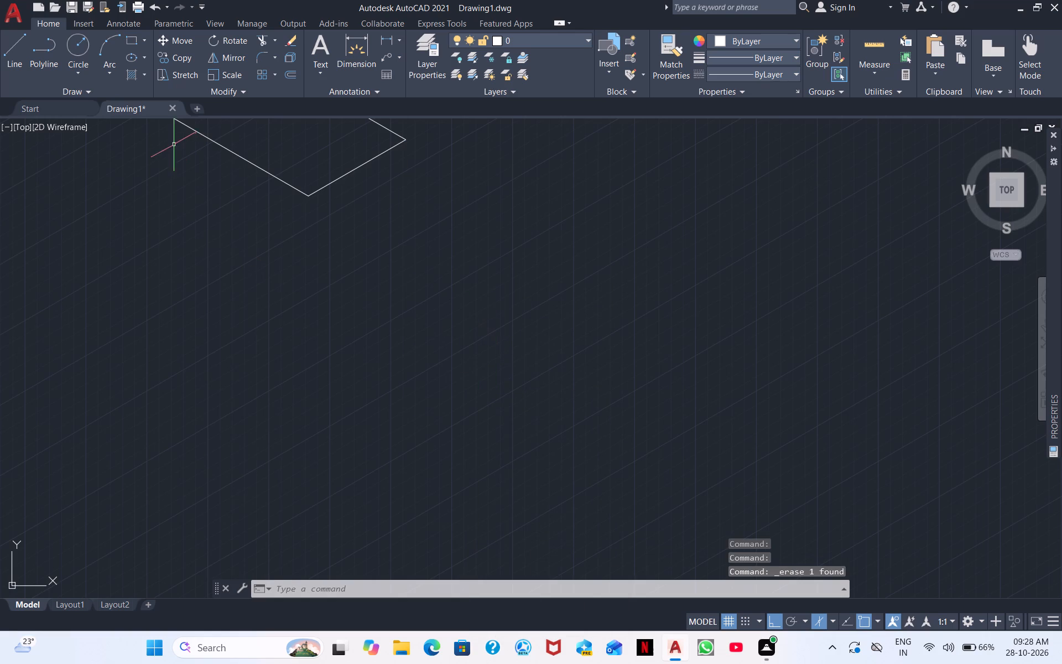
Draw the leg's right face from the parallelogram's outer right corner: 320 down, 100 along 210°, and up to its front corner.
click(10, 51)
click(402, 143)
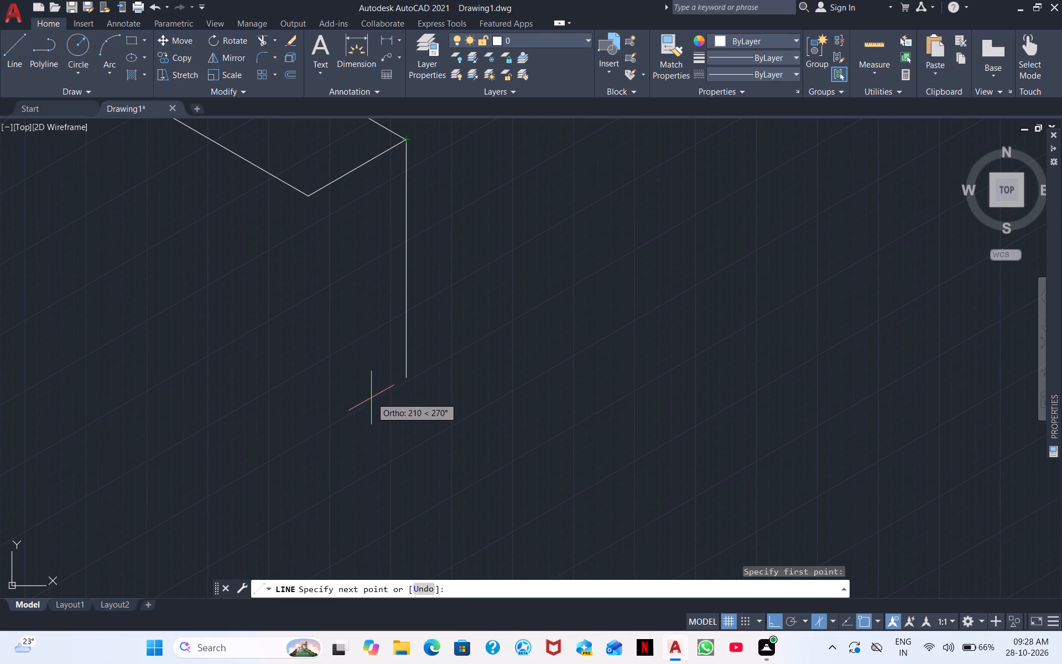
text(320)
key(Return)
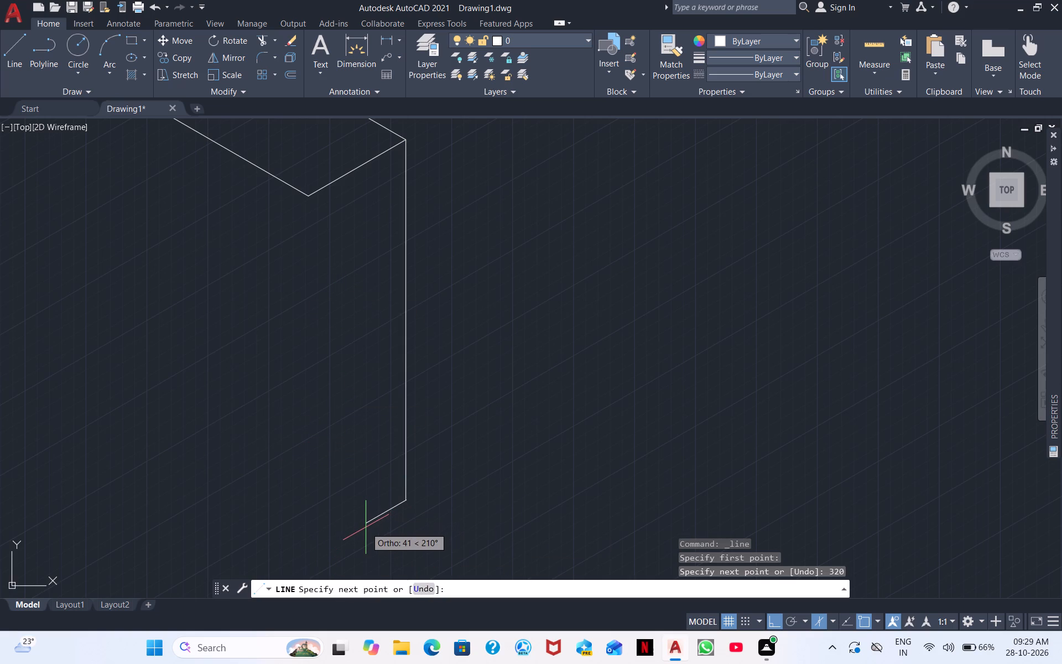
text(100)
key(Return)
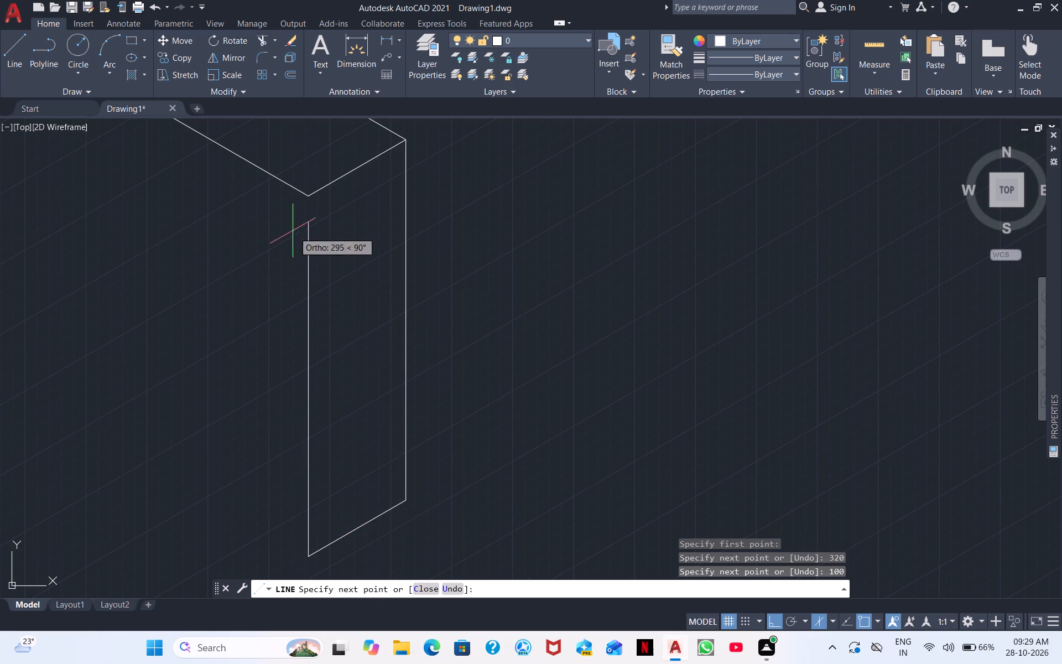
click(313, 193)
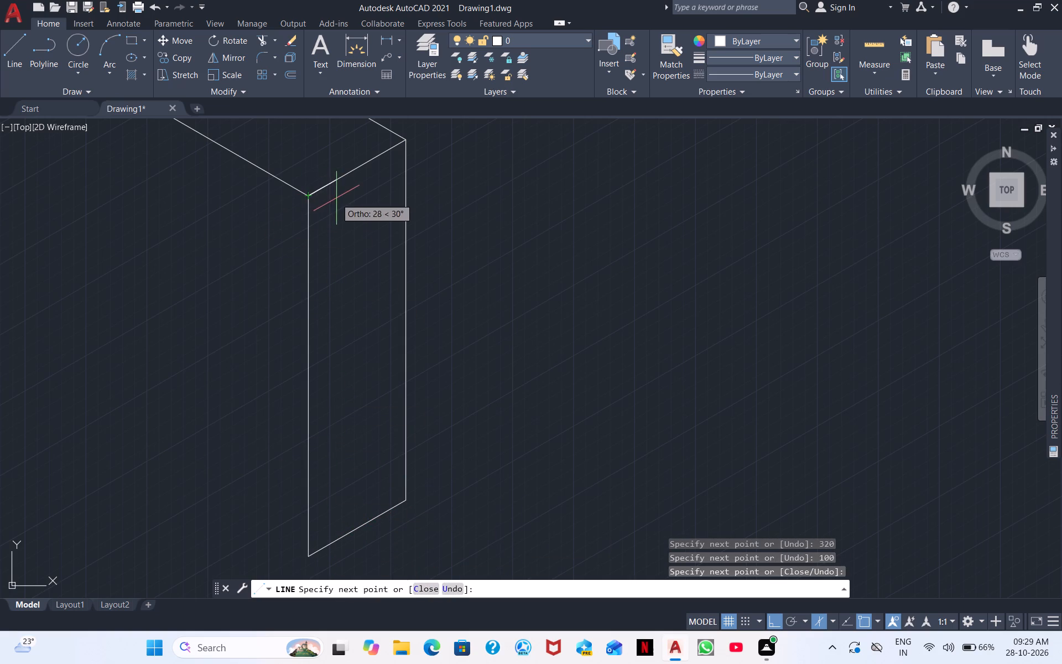
key(Escape)
From the small parallelogram's left corner, draw a line 320 down, continuing along 30° to just past the leg's front vertical edge.
scroll(325, 273, down, 1)
middle_drag(396, 330, 506, 320)
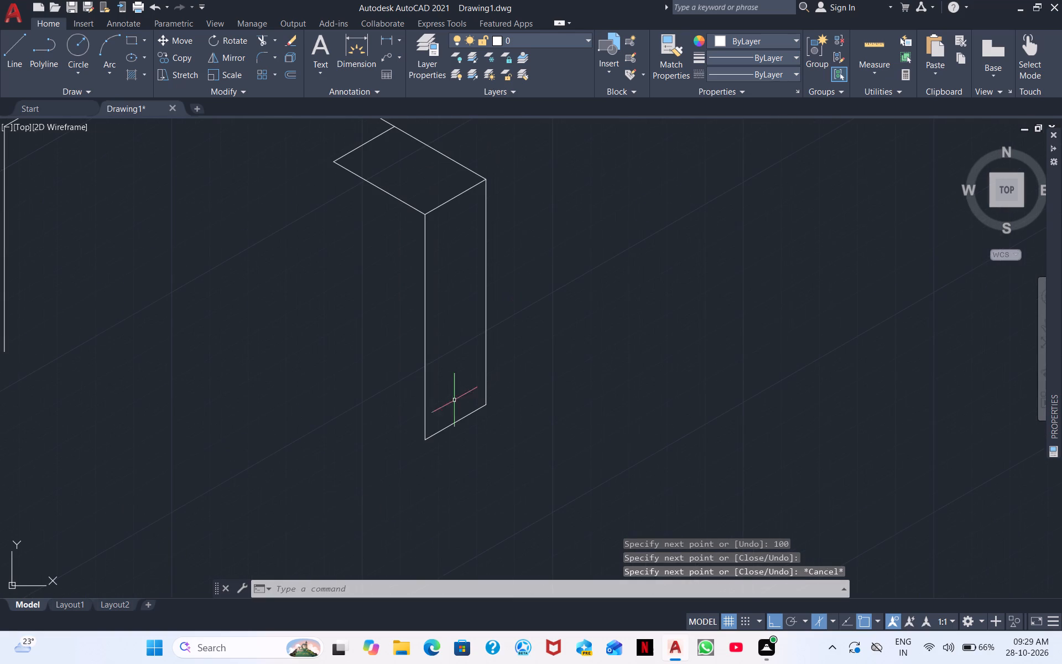
right_click(325, 399)
click(380, 146)
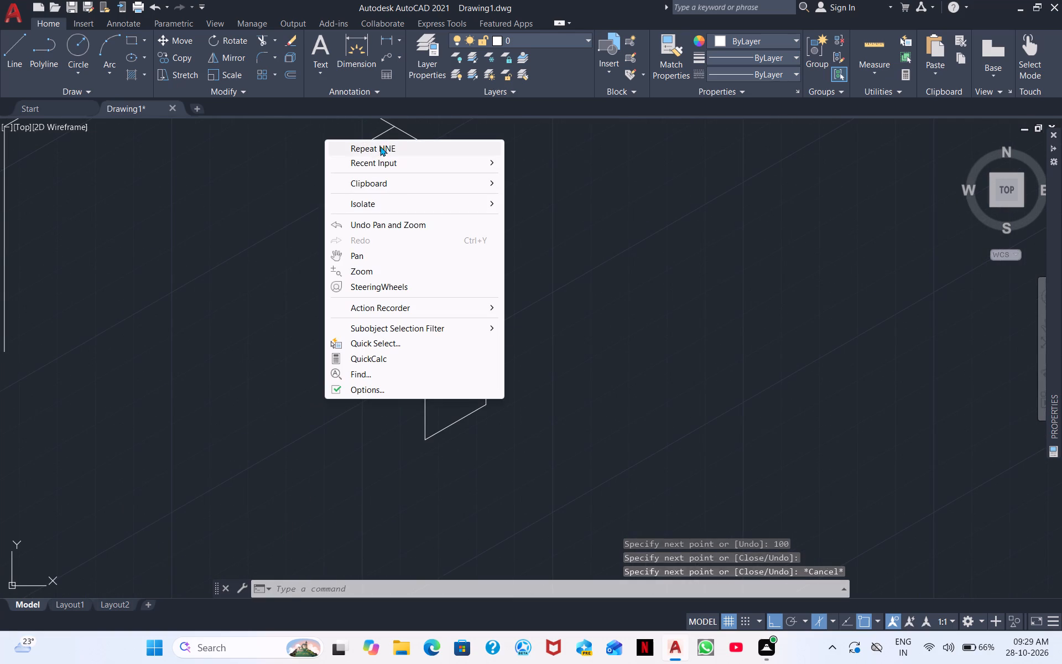
click(336, 161)
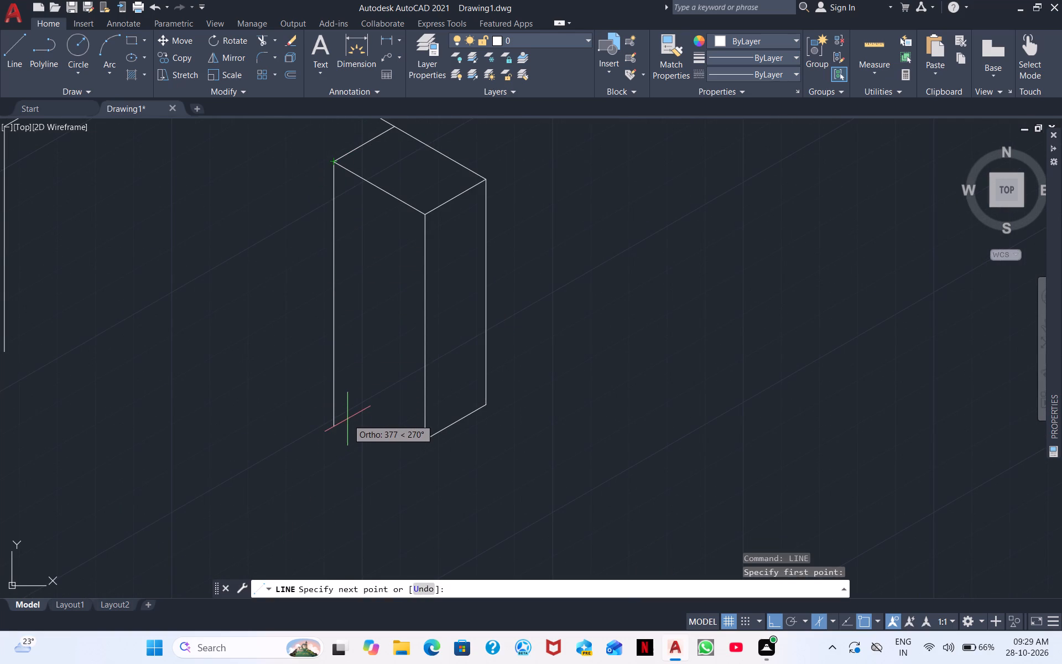
text(320)
key(Return)
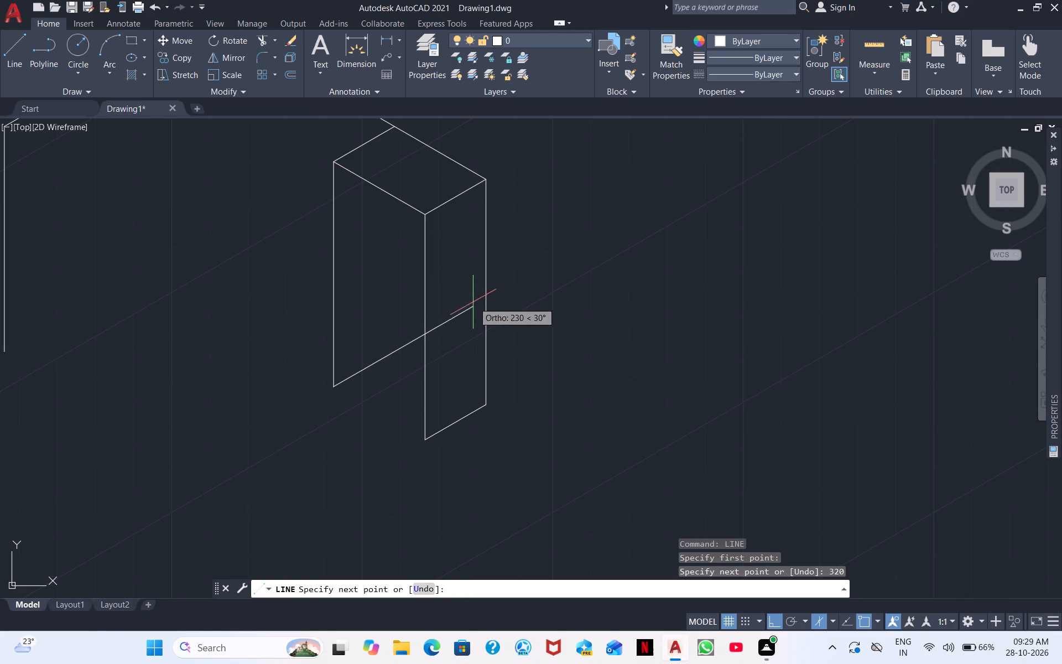
click(439, 329)
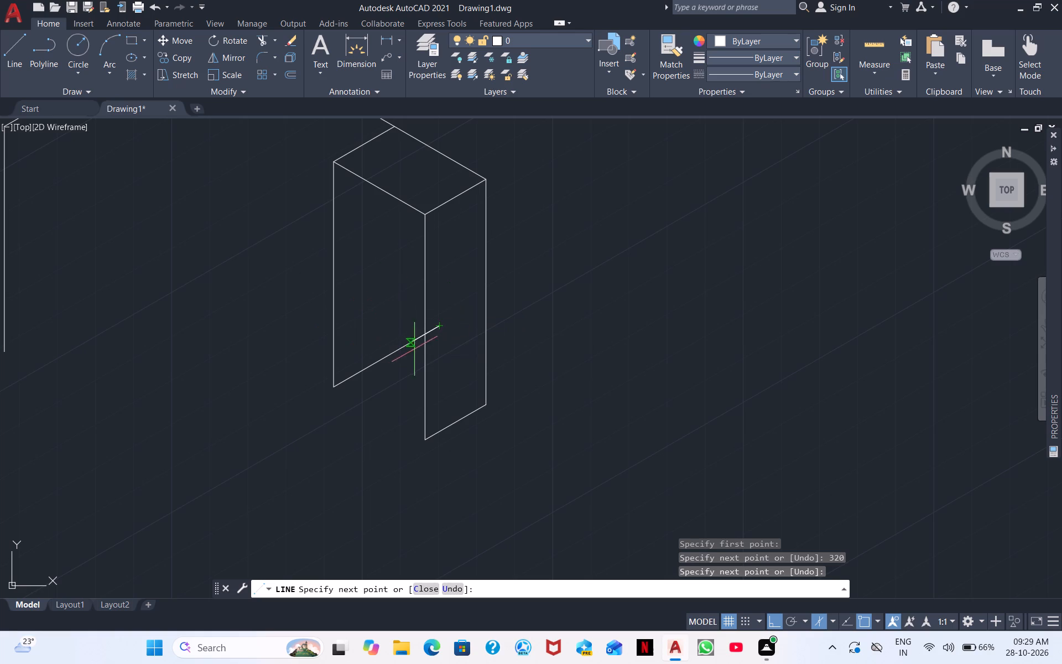
key(Escape)
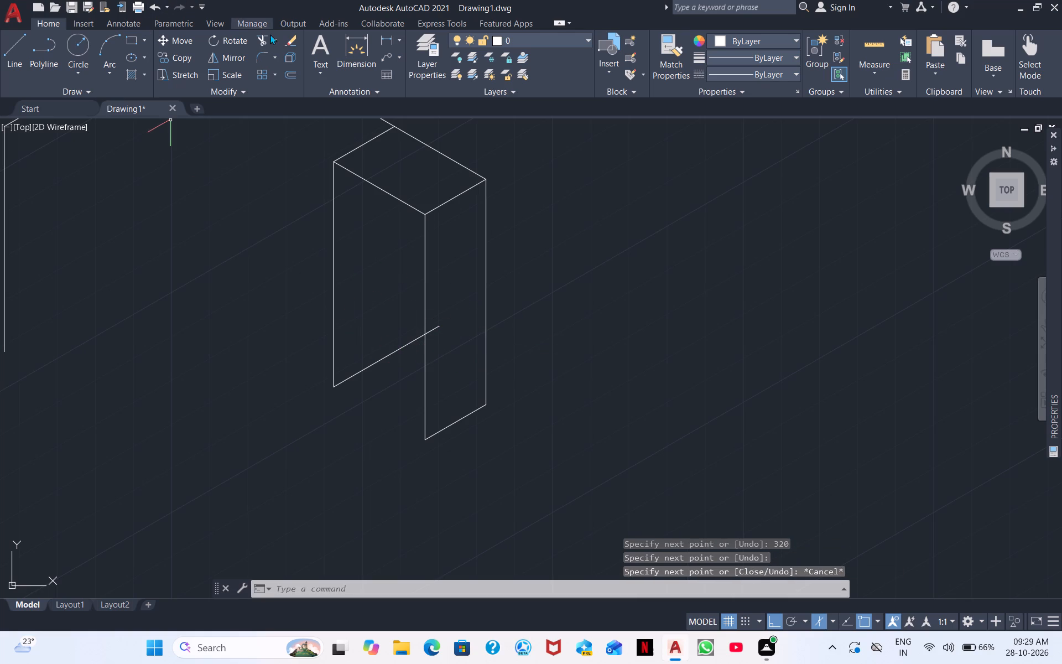
Trim the bottom line's overhang where it crosses the leg's front vertical edge.
click(264, 43)
drag(431, 329, 429, 334)
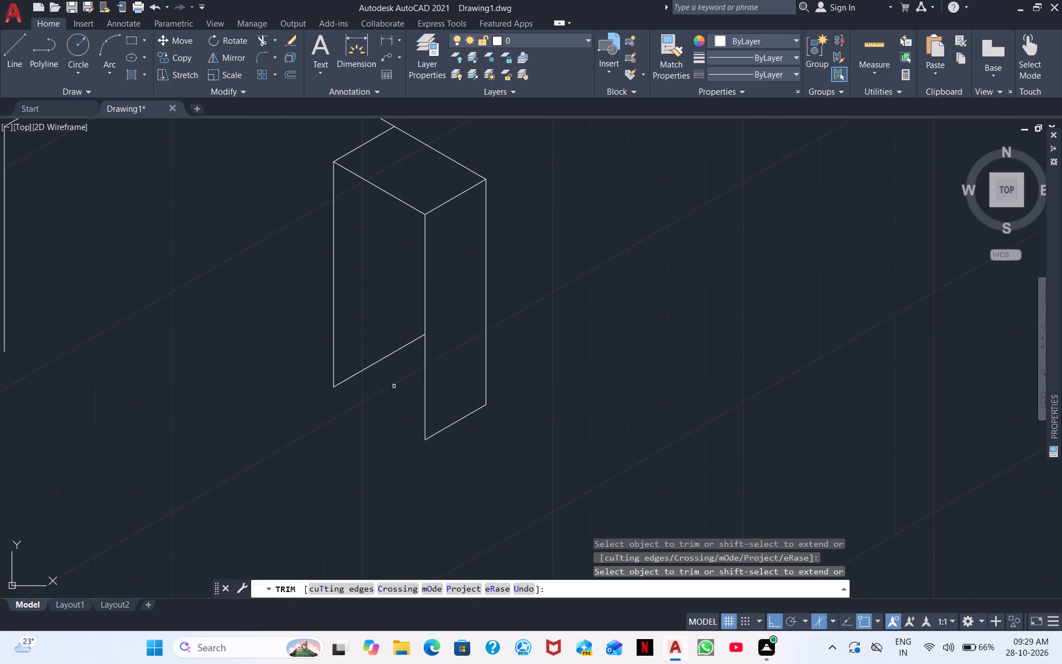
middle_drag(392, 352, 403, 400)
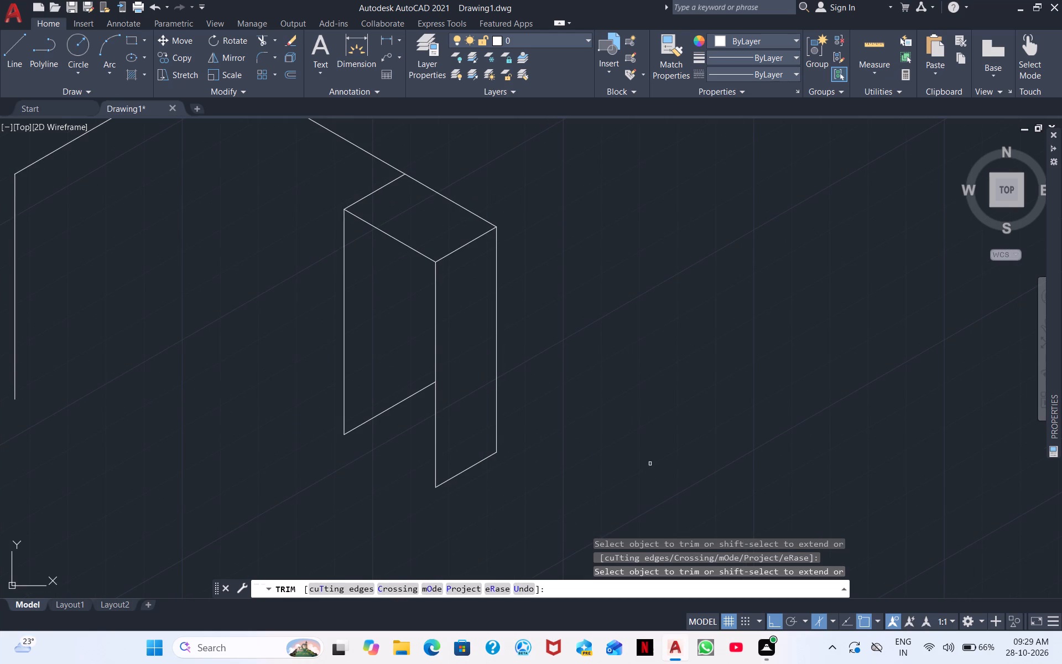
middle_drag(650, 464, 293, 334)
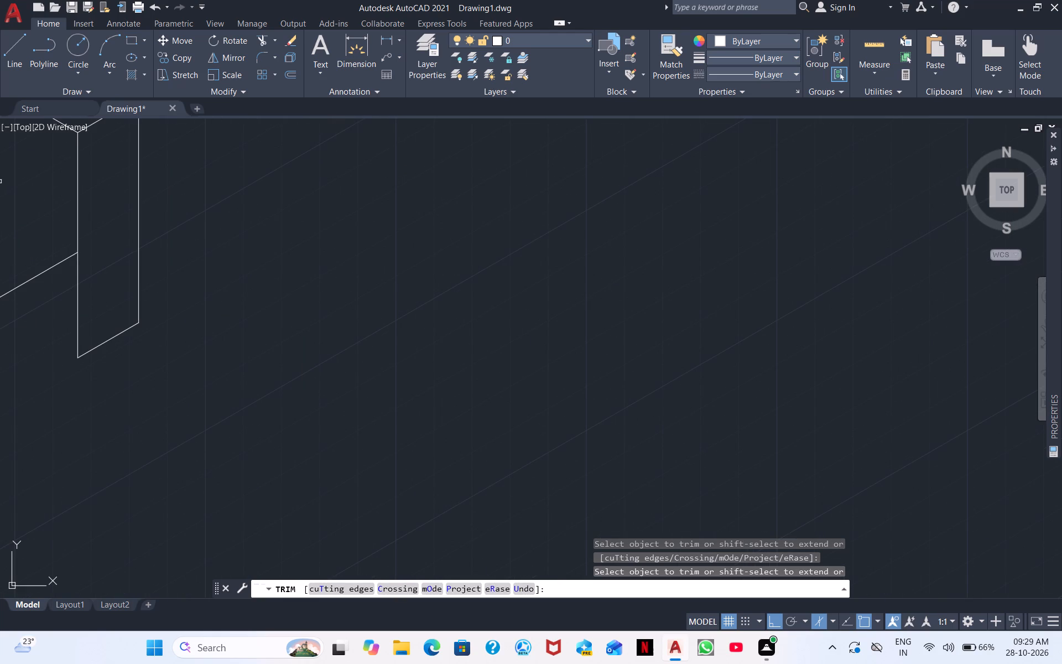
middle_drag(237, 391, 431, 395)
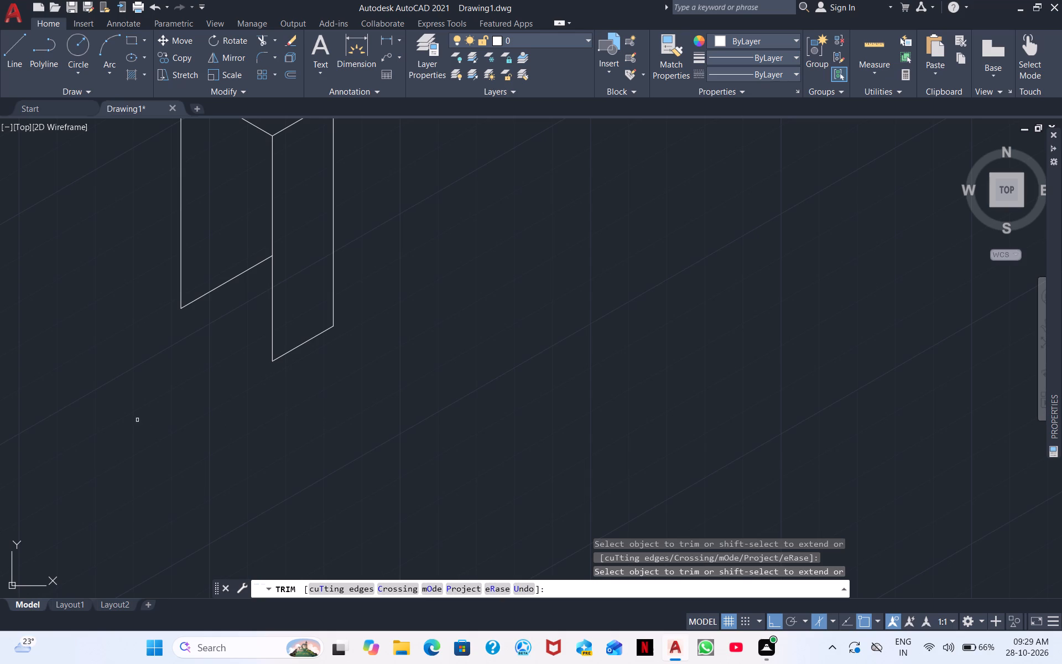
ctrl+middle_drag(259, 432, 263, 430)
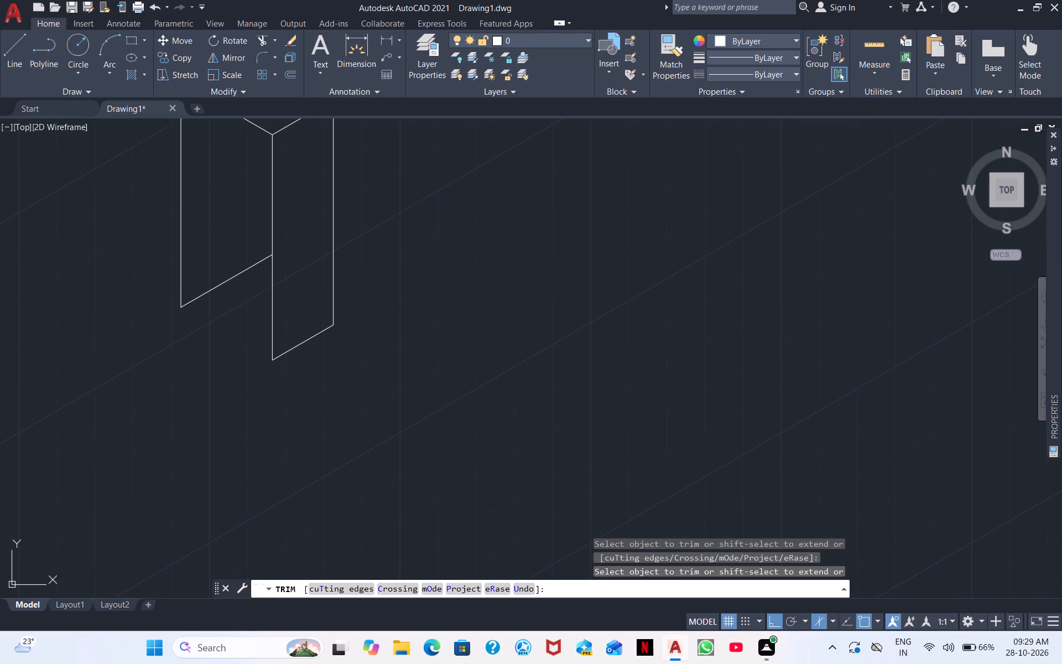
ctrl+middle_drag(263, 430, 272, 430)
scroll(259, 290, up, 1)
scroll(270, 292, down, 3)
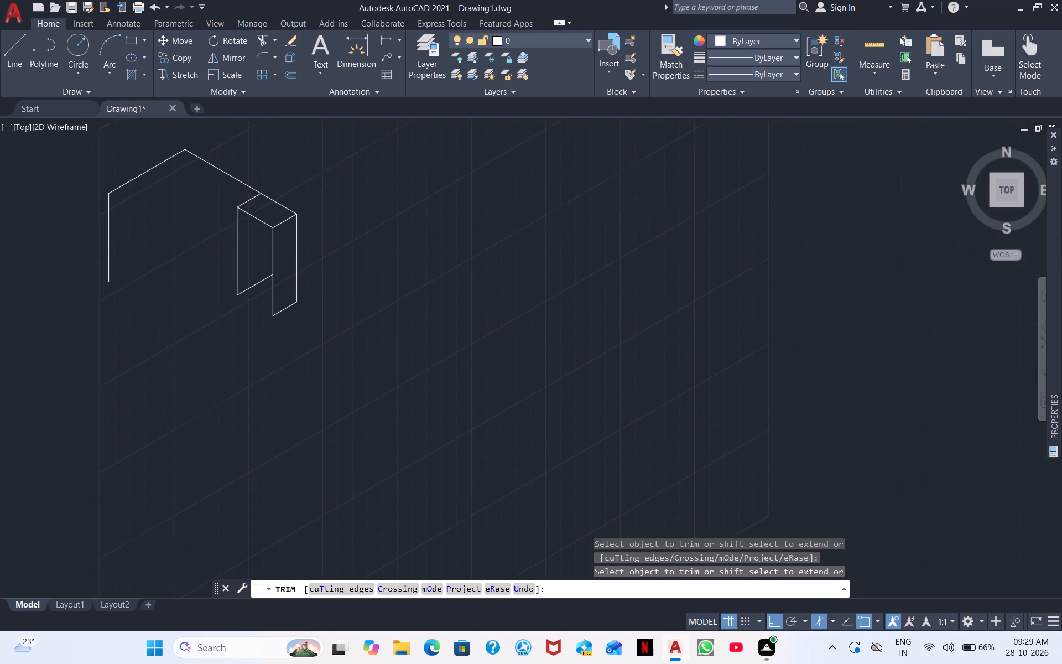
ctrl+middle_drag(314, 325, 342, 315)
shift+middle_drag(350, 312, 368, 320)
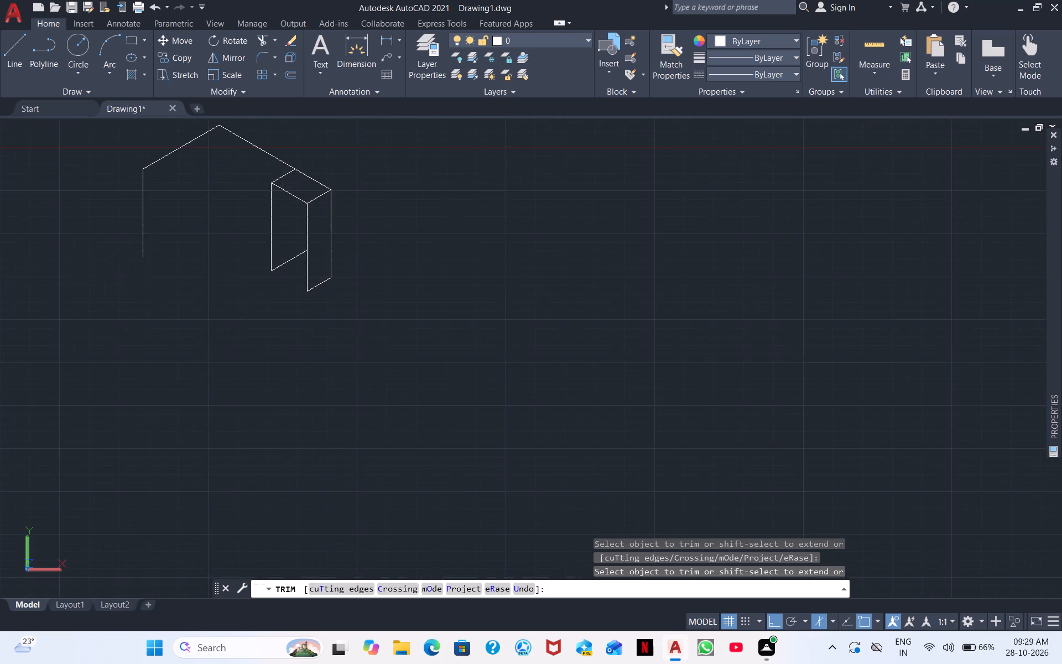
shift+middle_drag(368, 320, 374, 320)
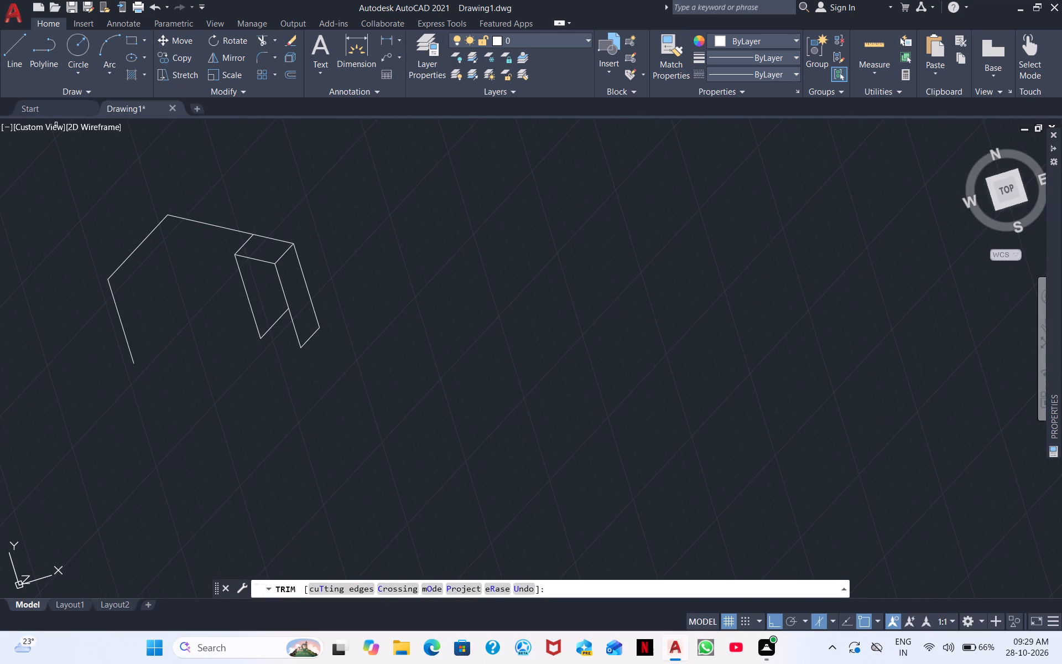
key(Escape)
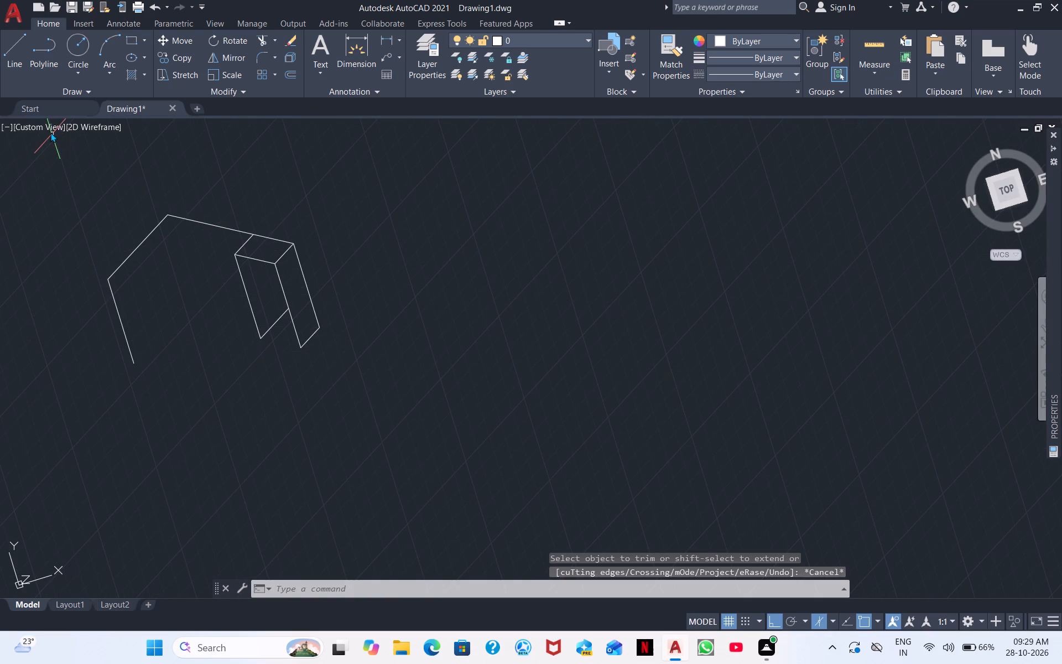
Restore the drawing to the Top view.
click(53, 122)
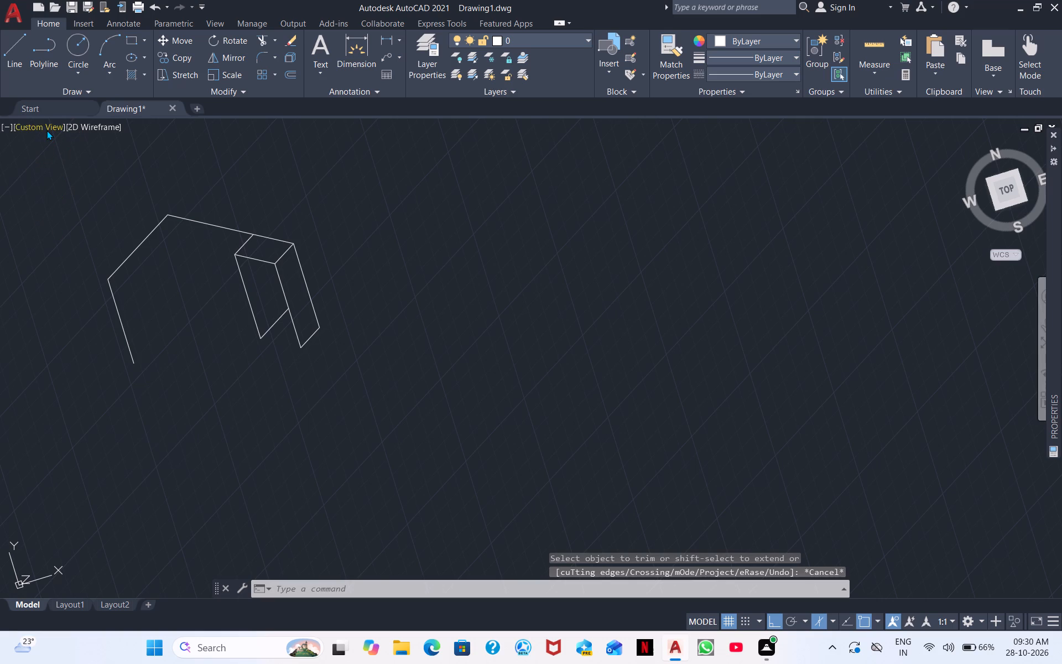
click(46, 130)
click(86, 165)
scroll(401, 343, down, 1)
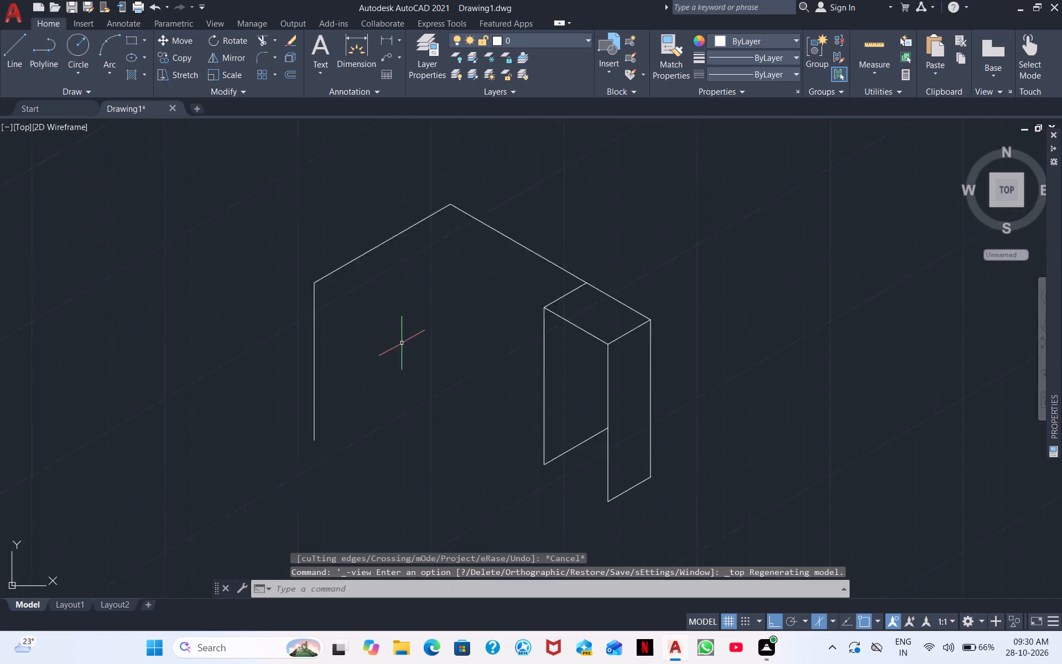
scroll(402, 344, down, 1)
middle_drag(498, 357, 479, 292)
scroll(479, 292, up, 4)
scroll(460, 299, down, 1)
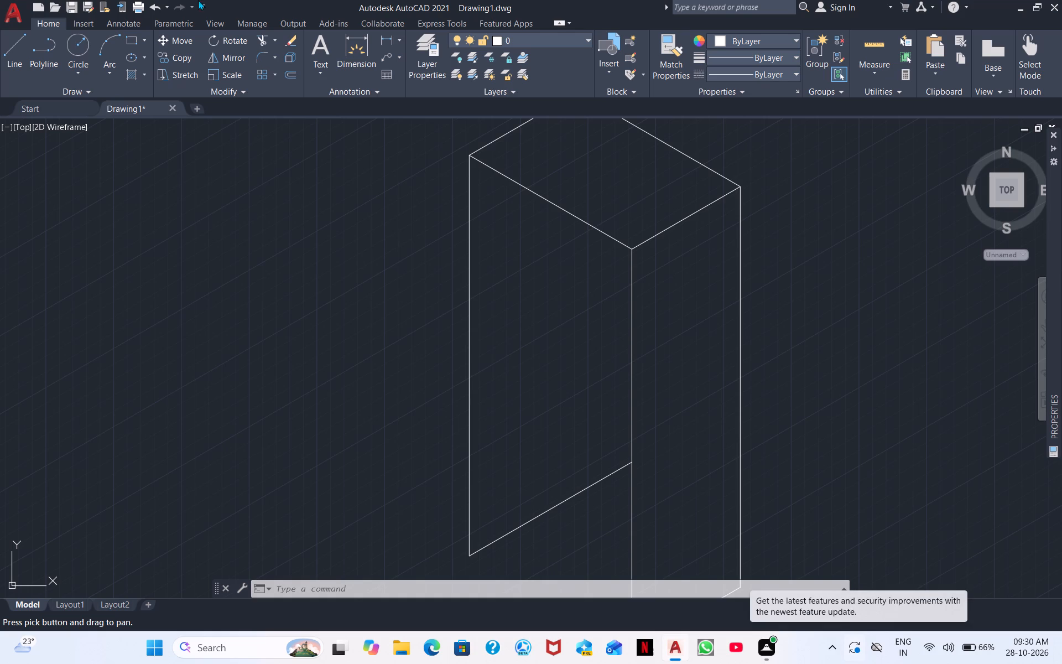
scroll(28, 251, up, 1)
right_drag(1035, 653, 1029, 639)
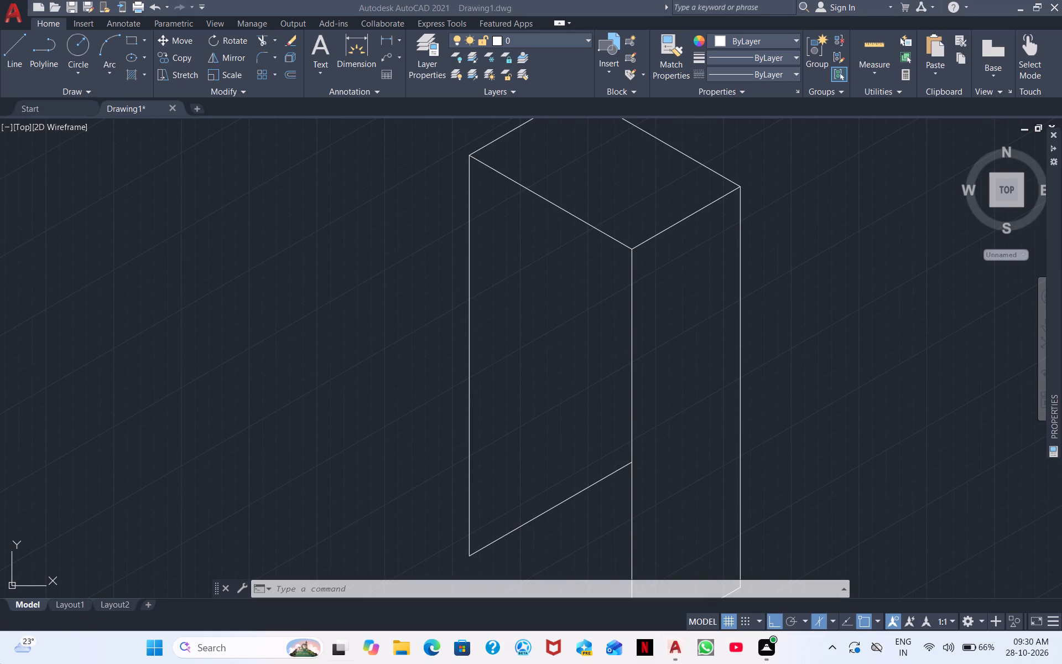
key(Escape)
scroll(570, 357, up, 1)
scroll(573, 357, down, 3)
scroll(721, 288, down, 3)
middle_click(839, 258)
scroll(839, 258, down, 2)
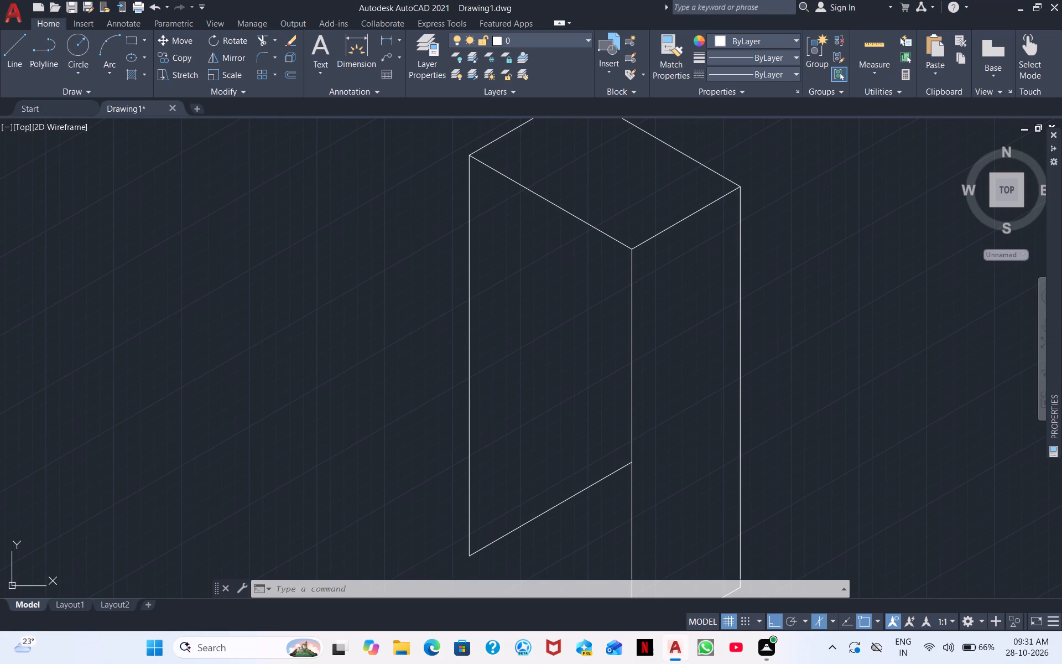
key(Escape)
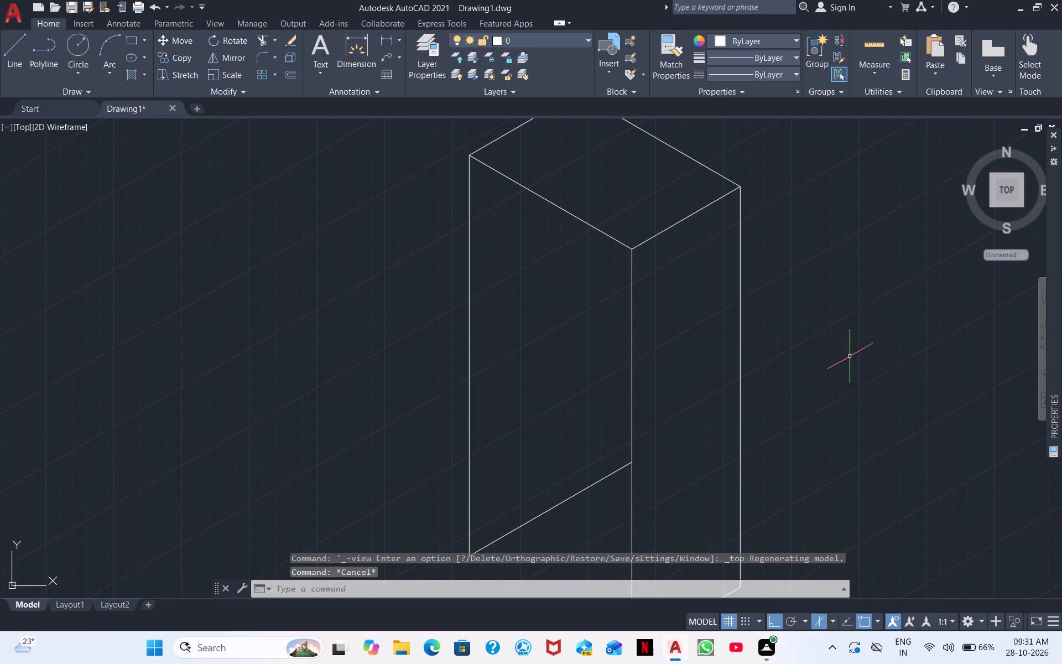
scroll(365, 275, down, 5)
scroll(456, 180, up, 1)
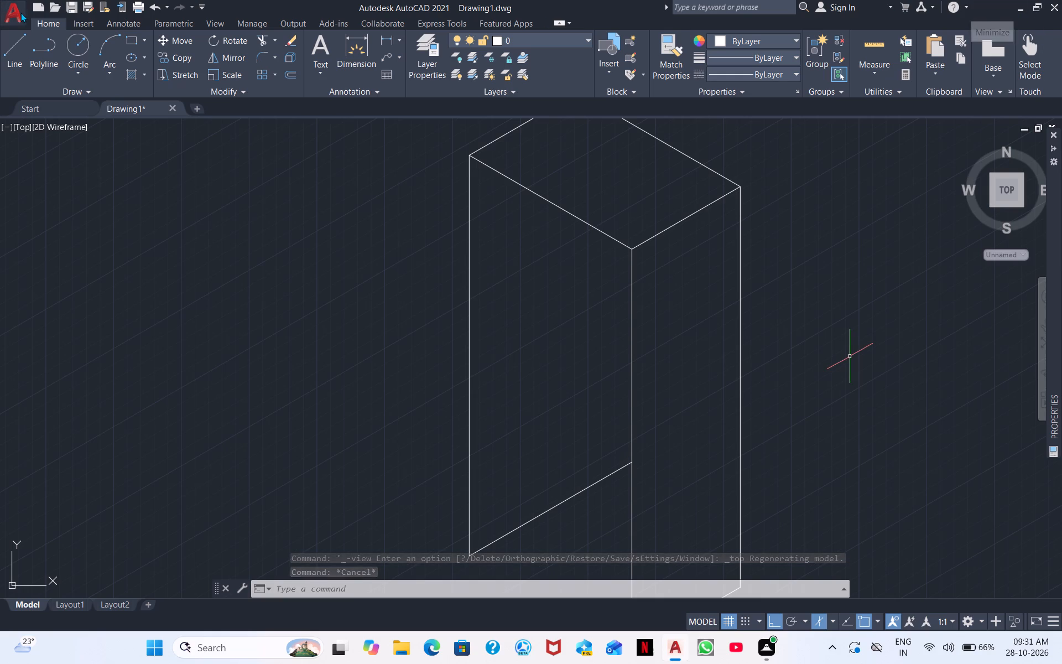
Save the drawing in the Documents folder as "3d bedroom design" in AutoCAD 2018 Drawing format.
click(3, 18)
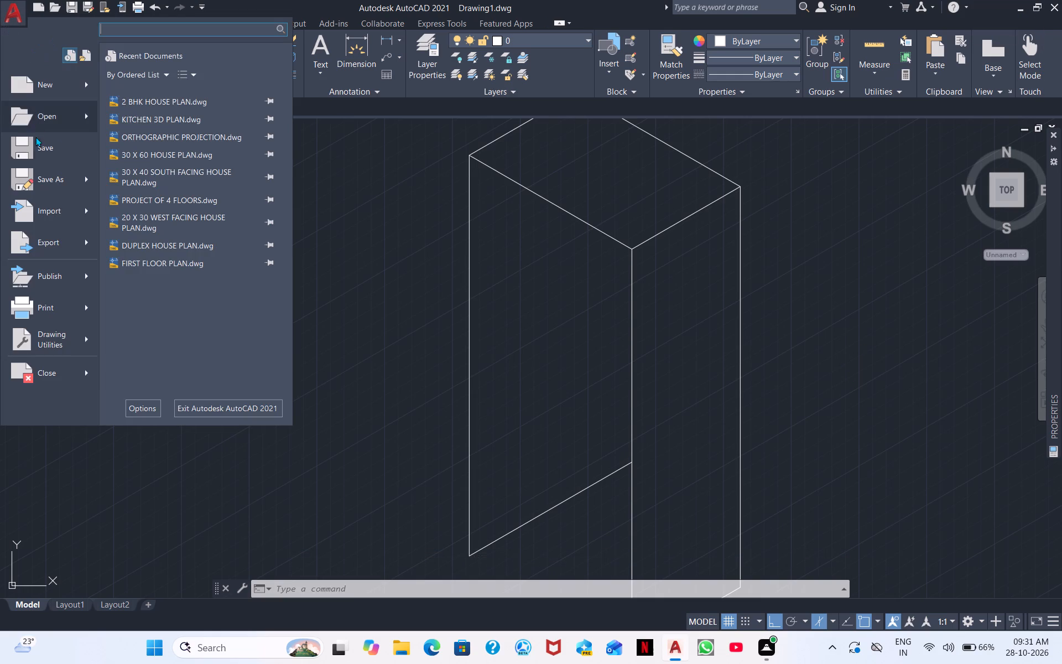
click(48, 153)
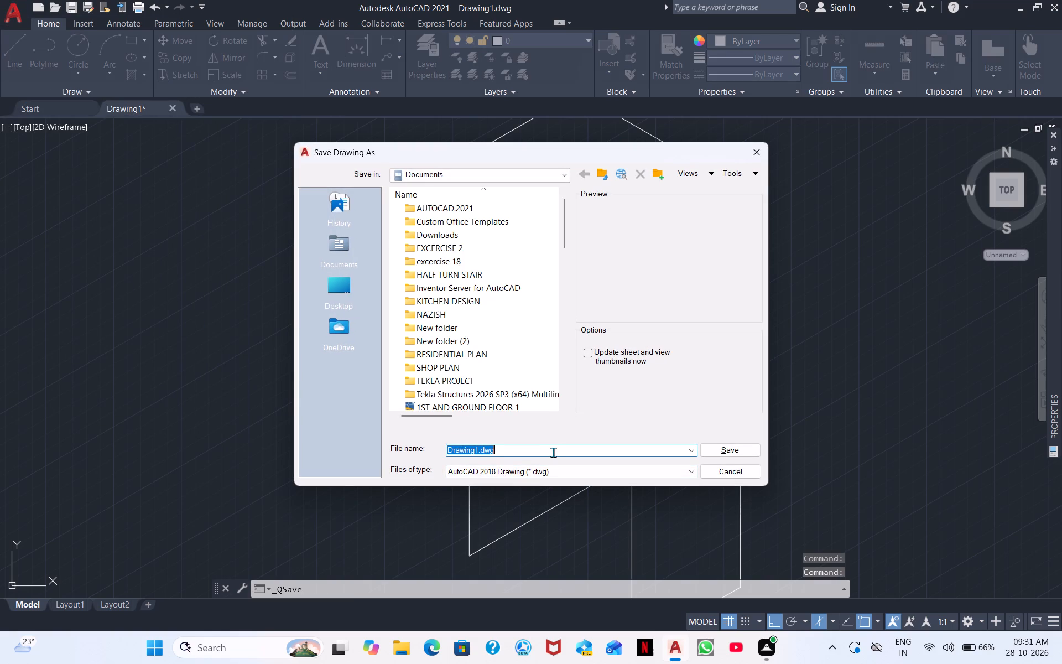
key(BackSpace)
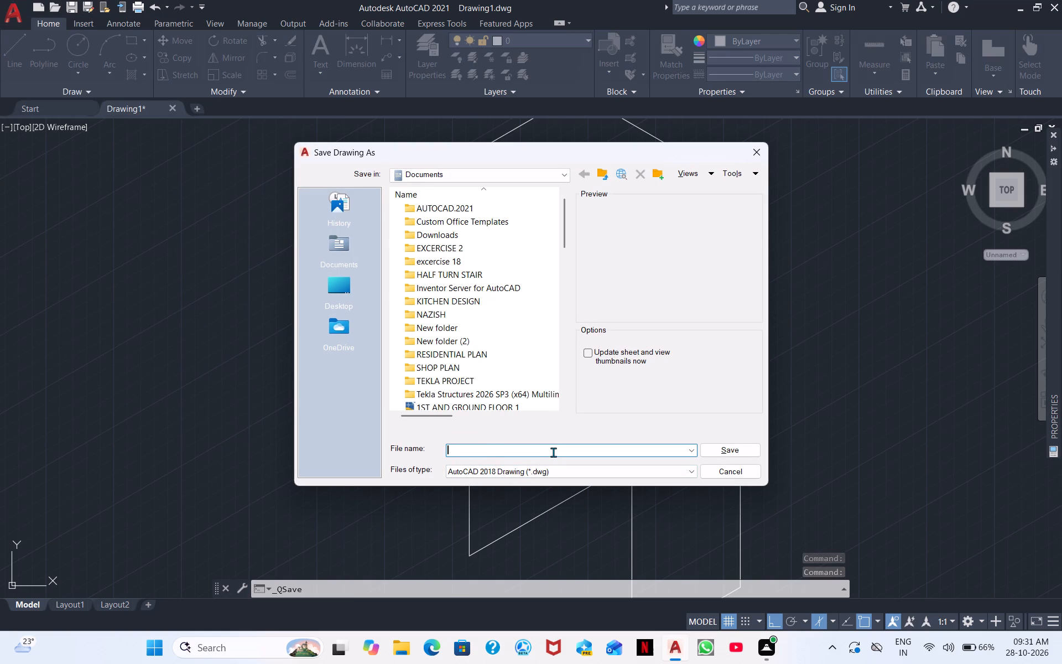
text(3d)
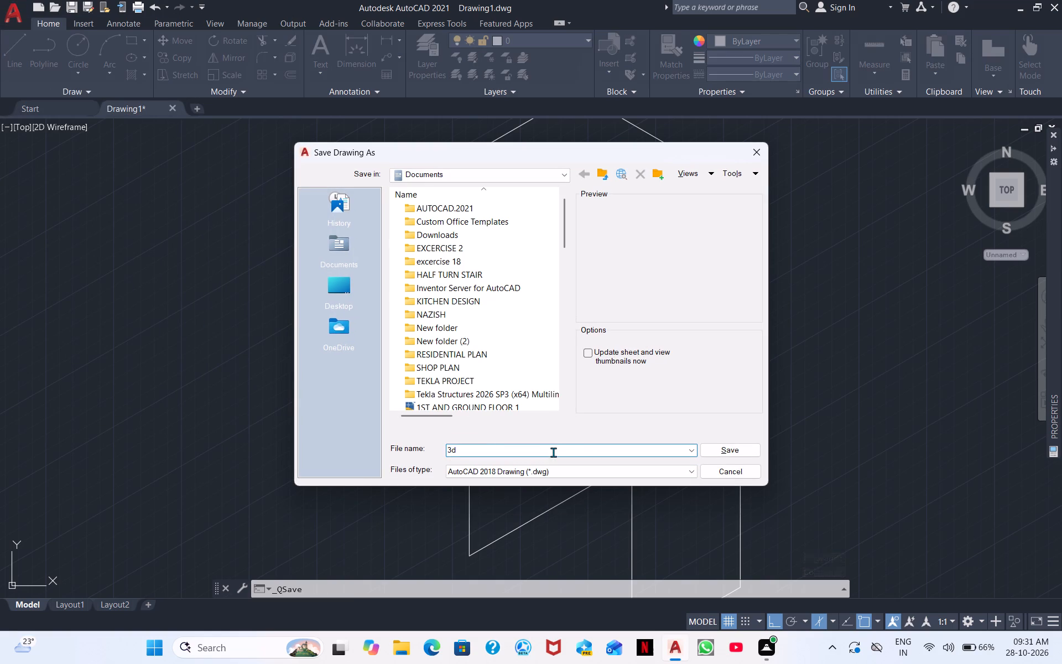
key(space)
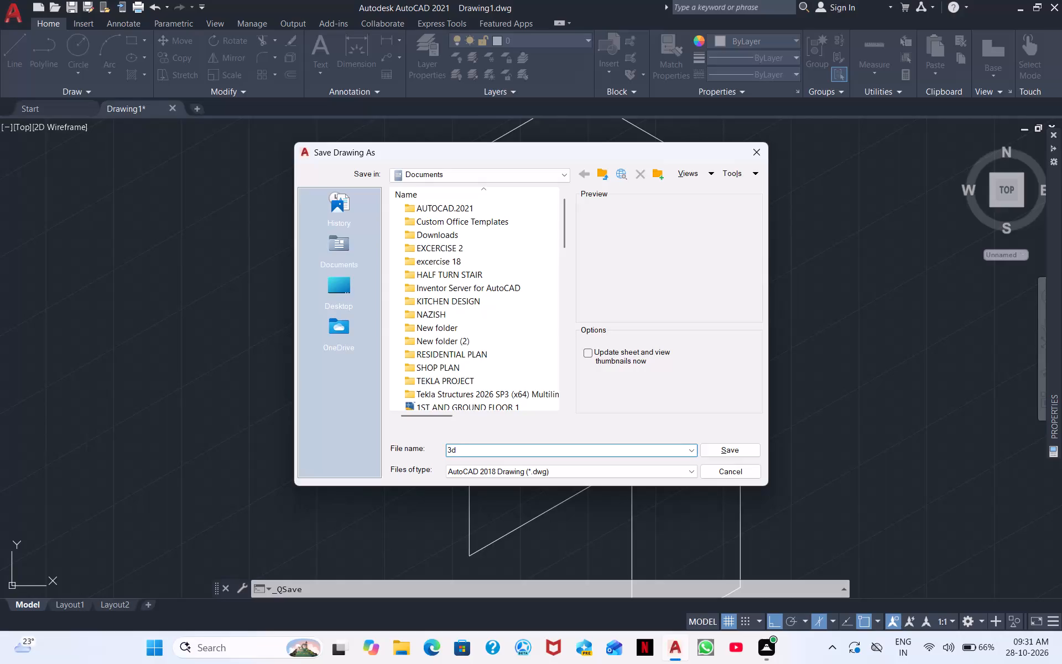
text(bedr)
text(oom)
key(space)
text(design)
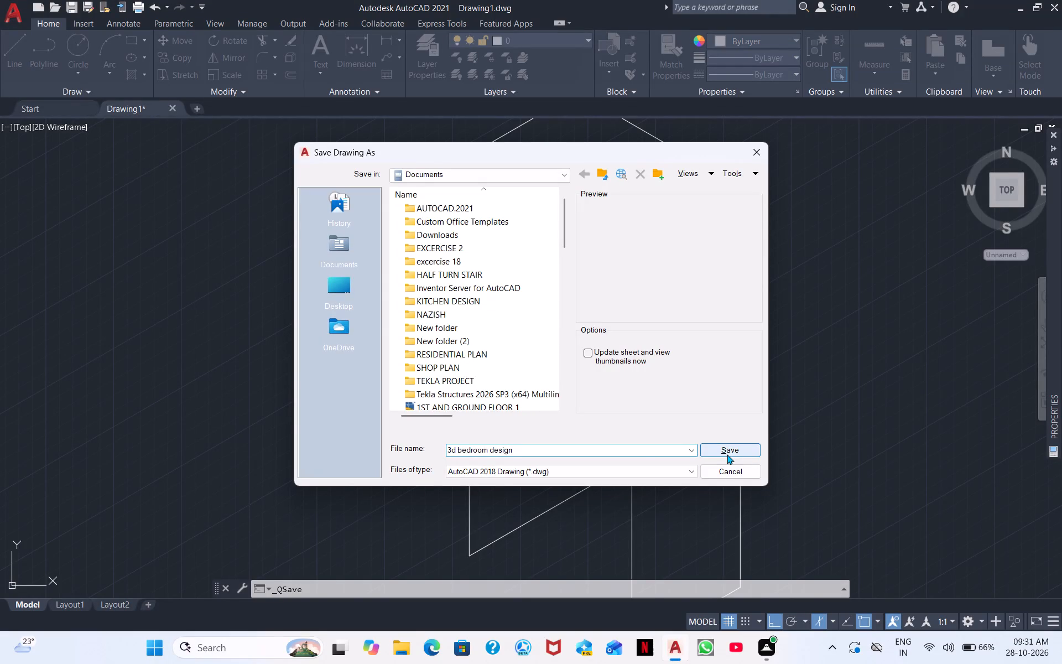
click(727, 454)
Close AutoCAD.
scroll(887, 310, down, 2)
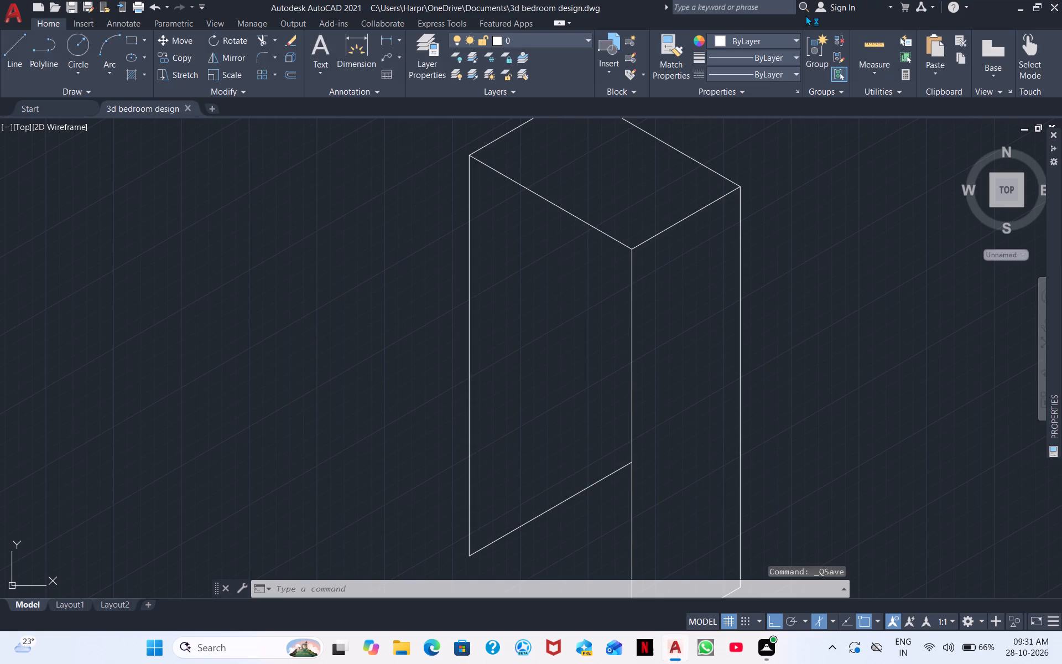
click(1050, 7)
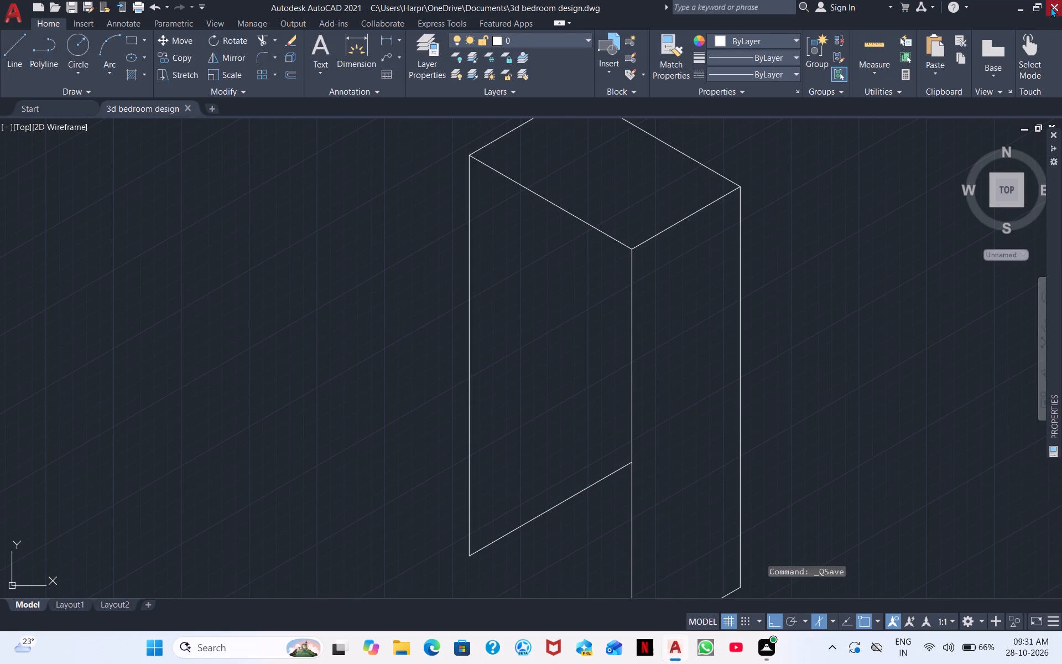
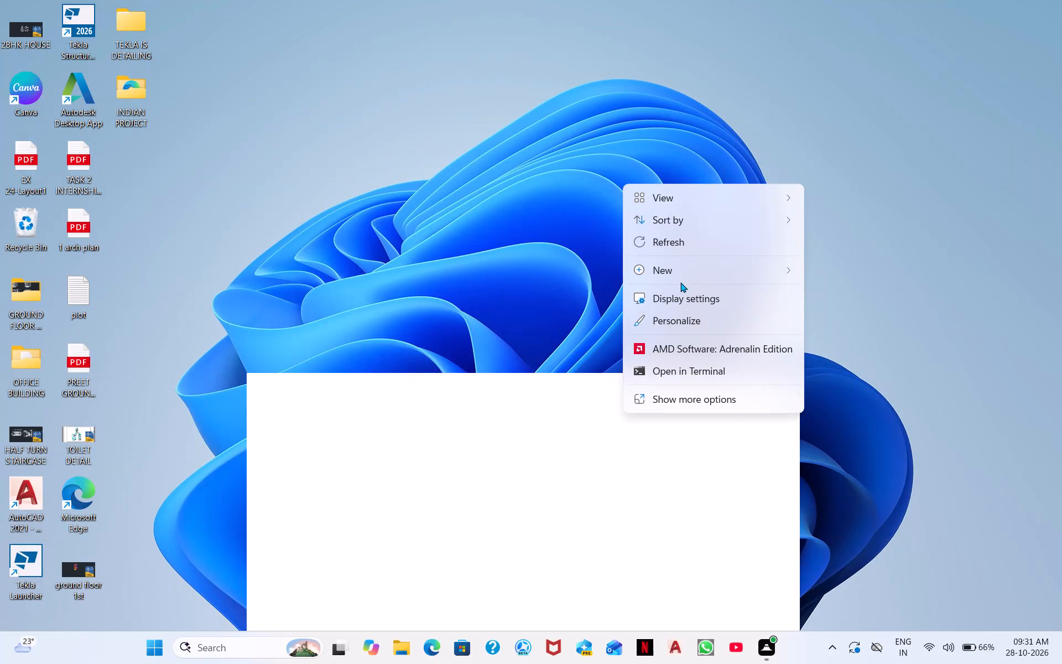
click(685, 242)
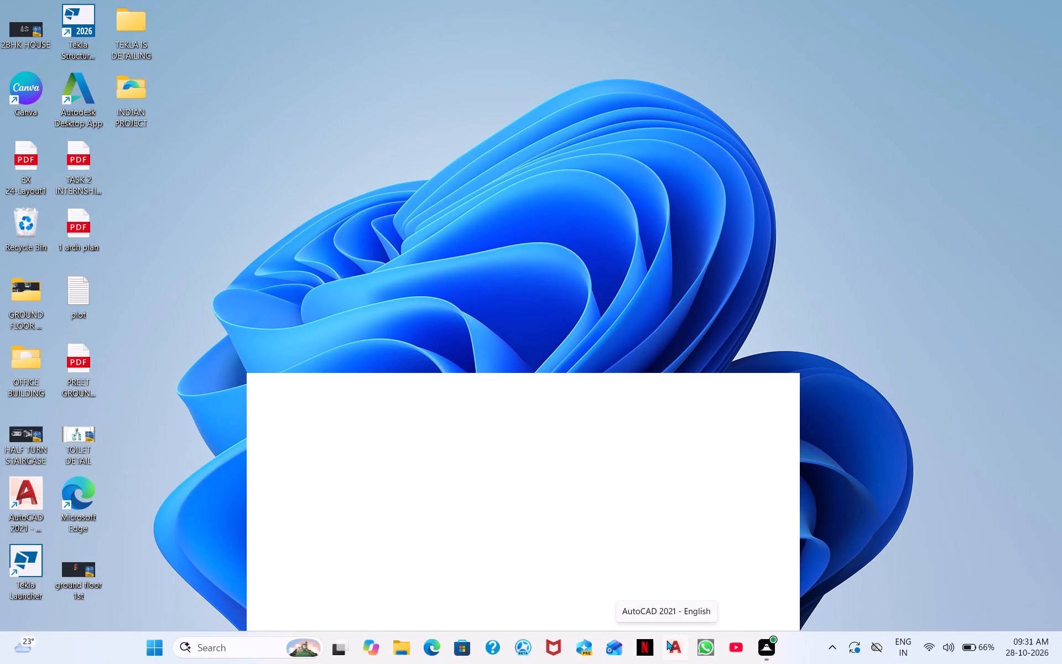
Relaunch AutoCAD 2021 and start a new blank drawing.
click(673, 655)
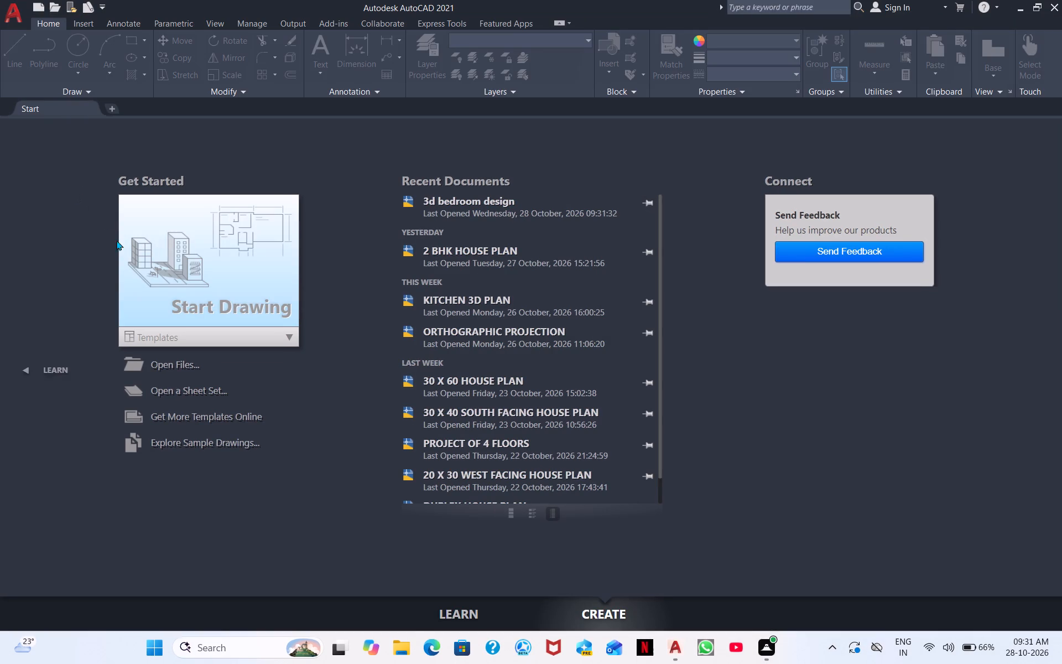
click(248, 300)
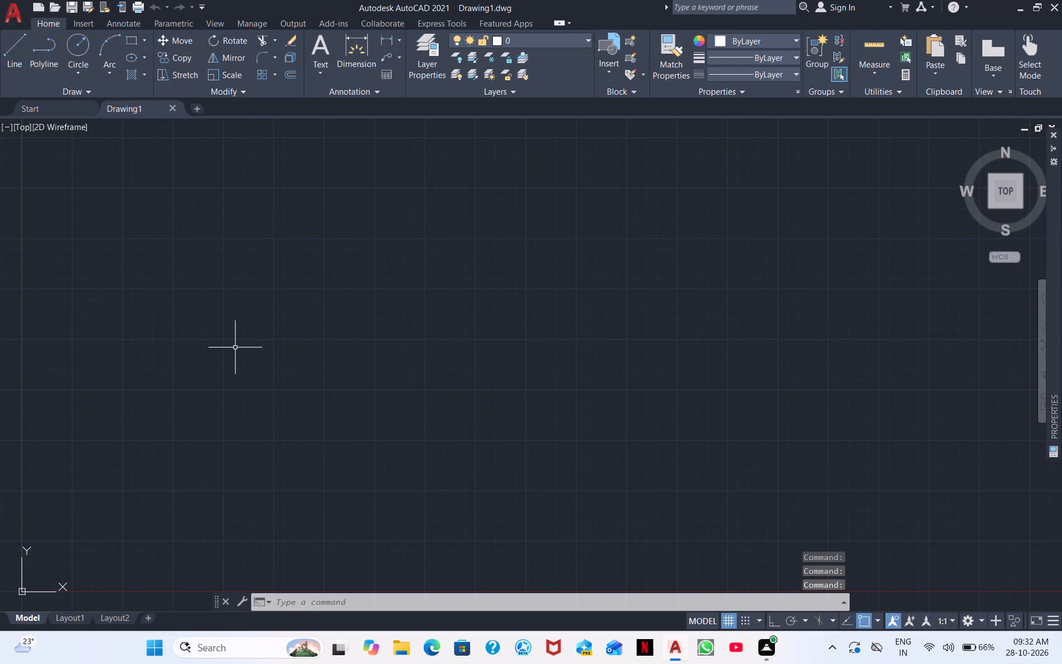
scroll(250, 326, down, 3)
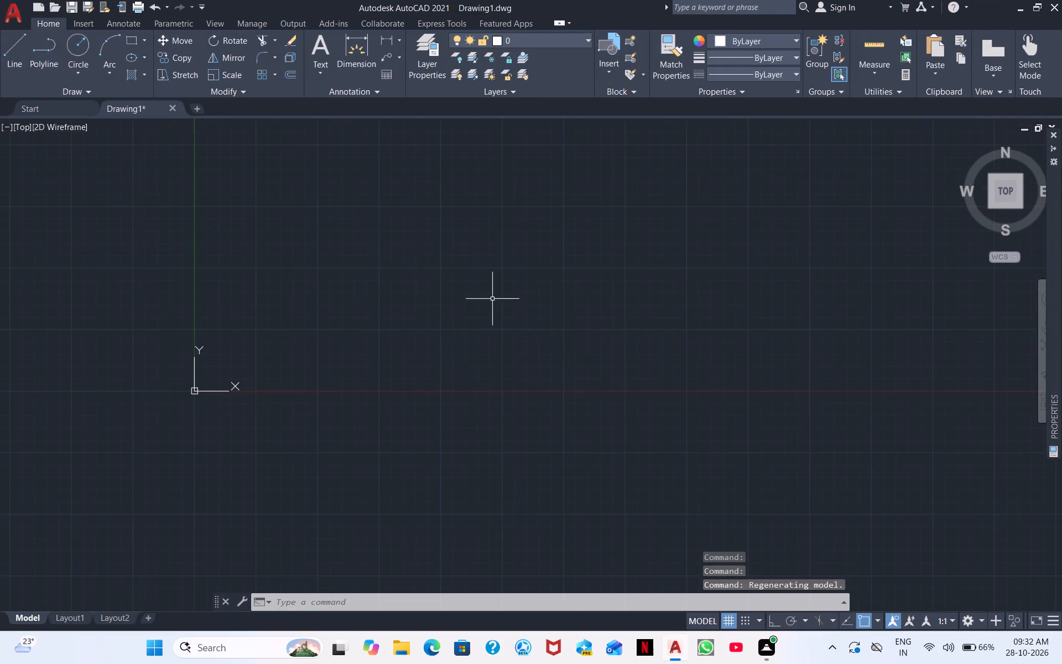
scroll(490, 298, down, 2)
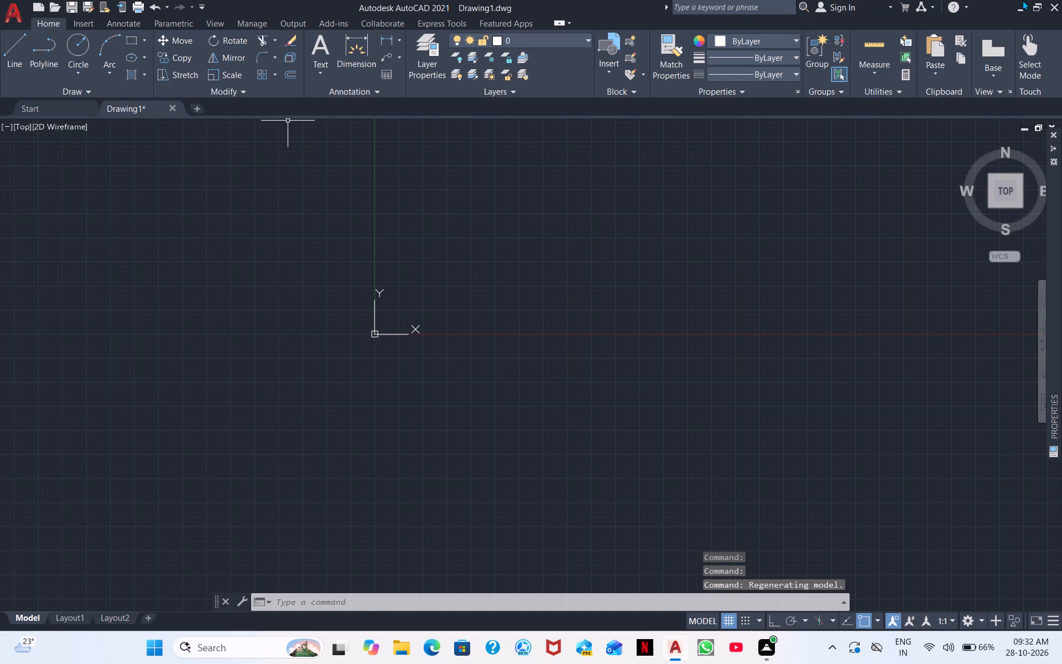
Close AutoCAD with the blank drawing open.
click(1061, 3)
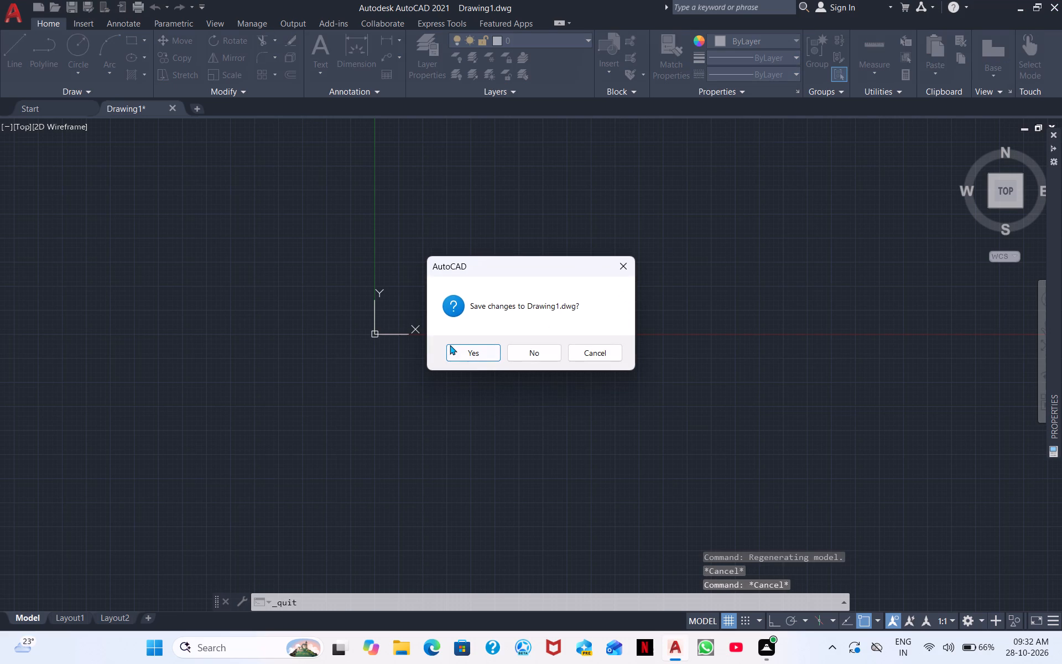
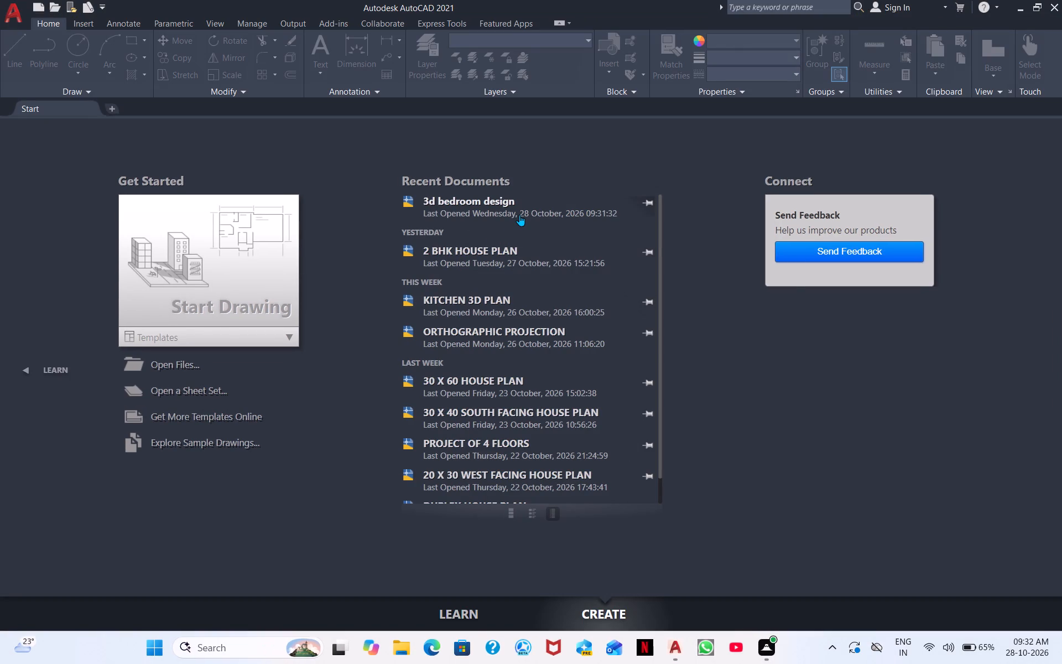
Open the recent drawing "3d bedroom design".
double_click(519, 215)
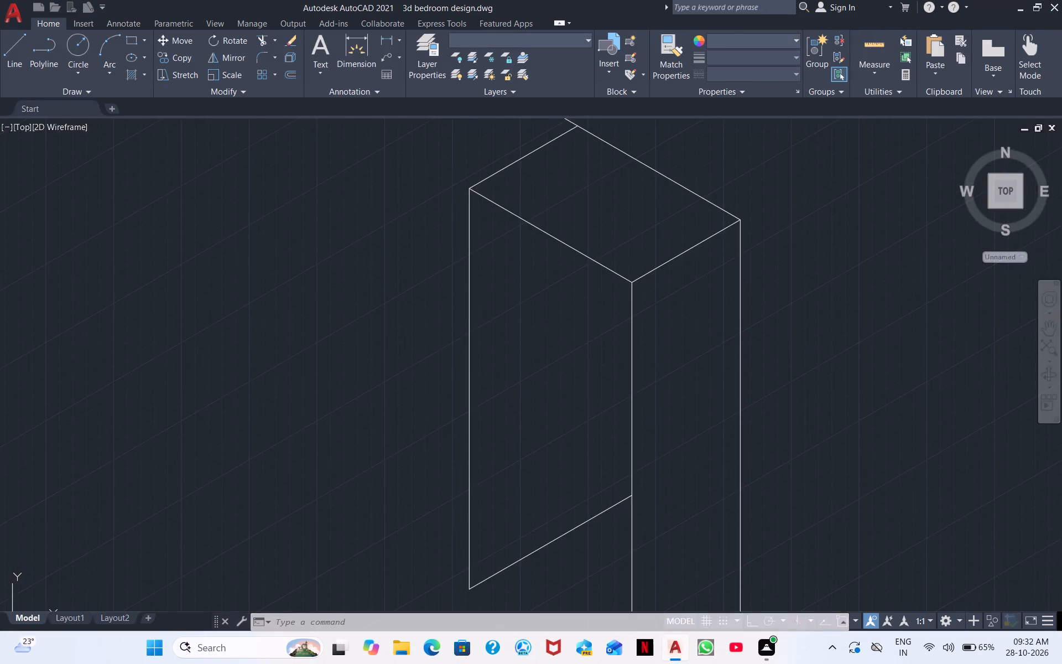
scroll(529, 437, down, 5)
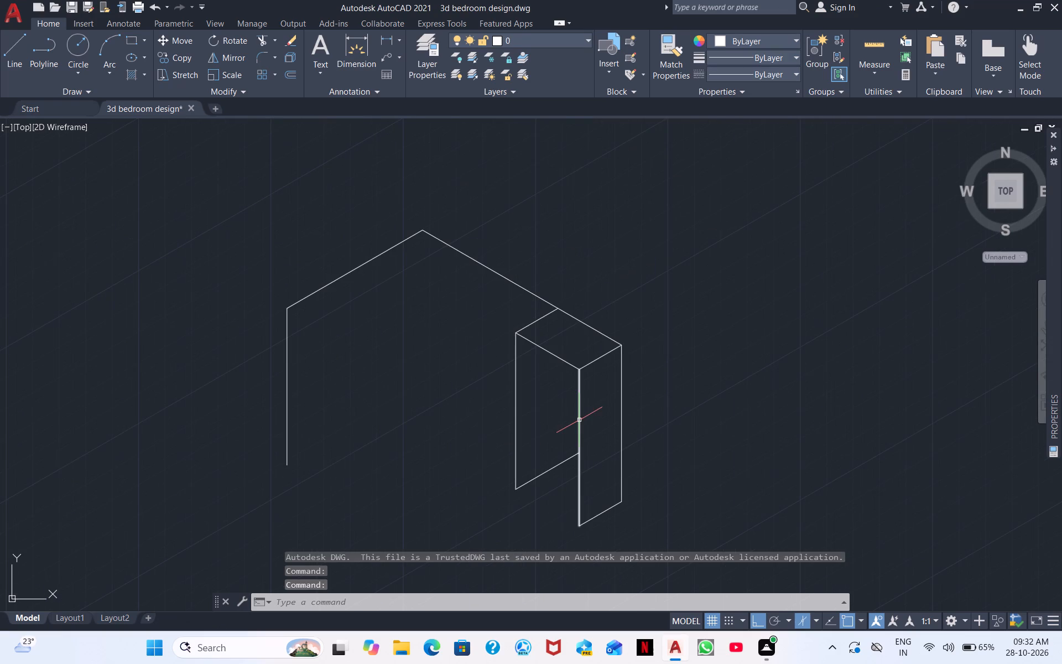
scroll(579, 420, up, 3)
middle_drag(460, 395, 721, 252)
scroll(721, 298, down, 1)
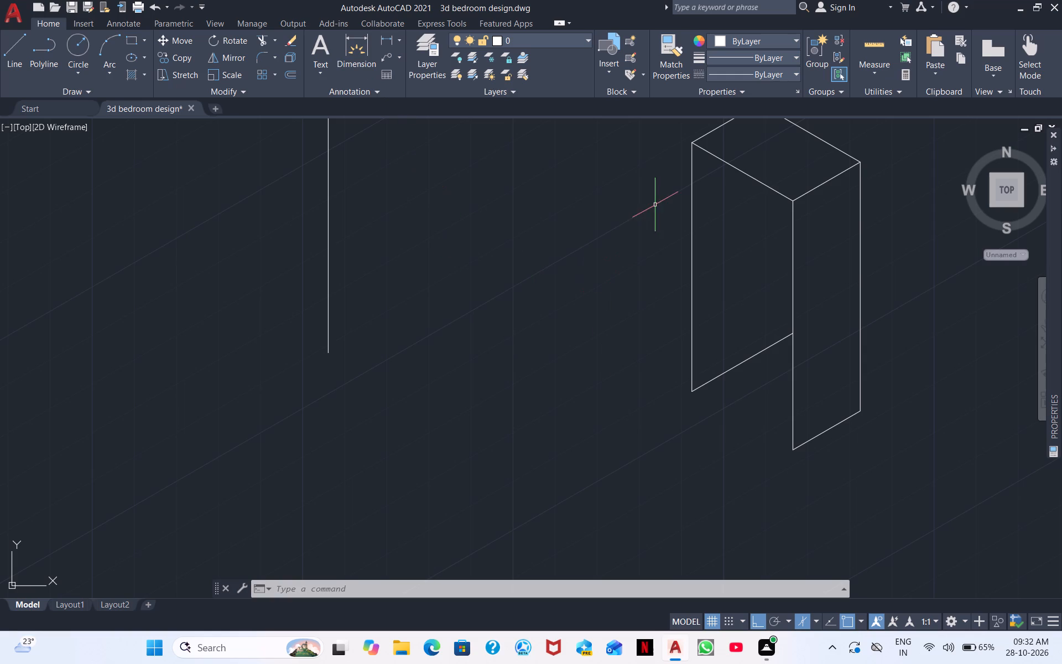
middle_drag(602, 314, 603, 440)
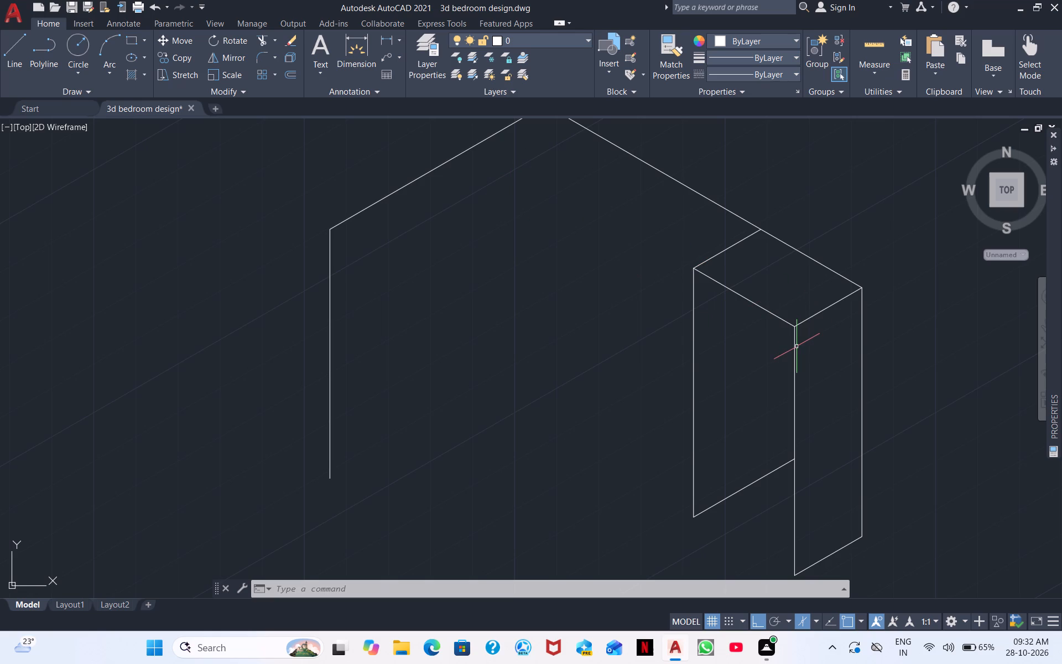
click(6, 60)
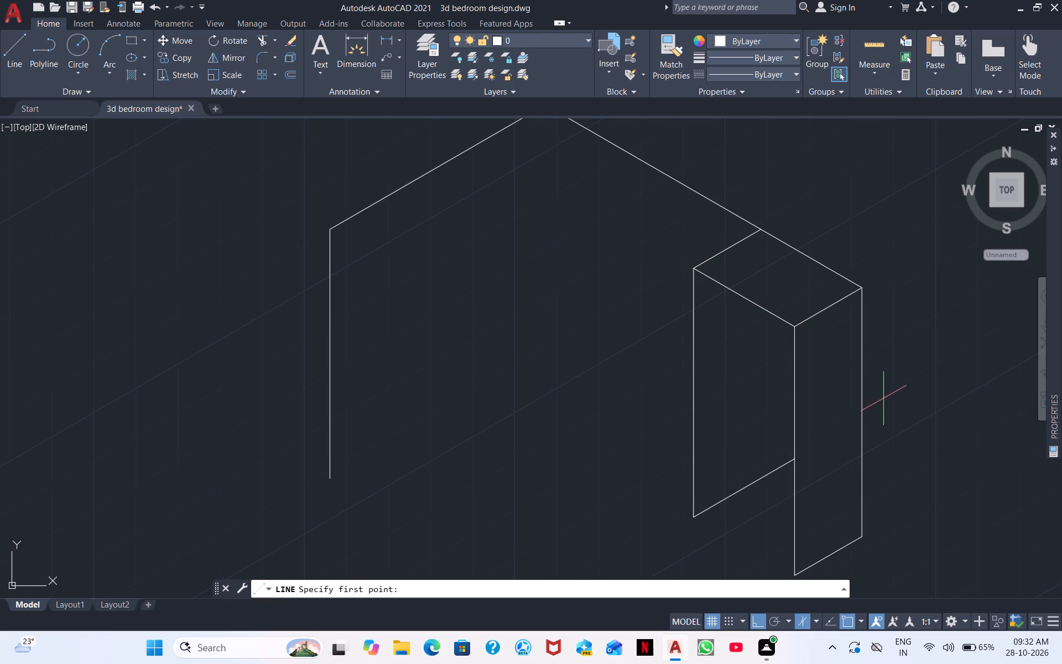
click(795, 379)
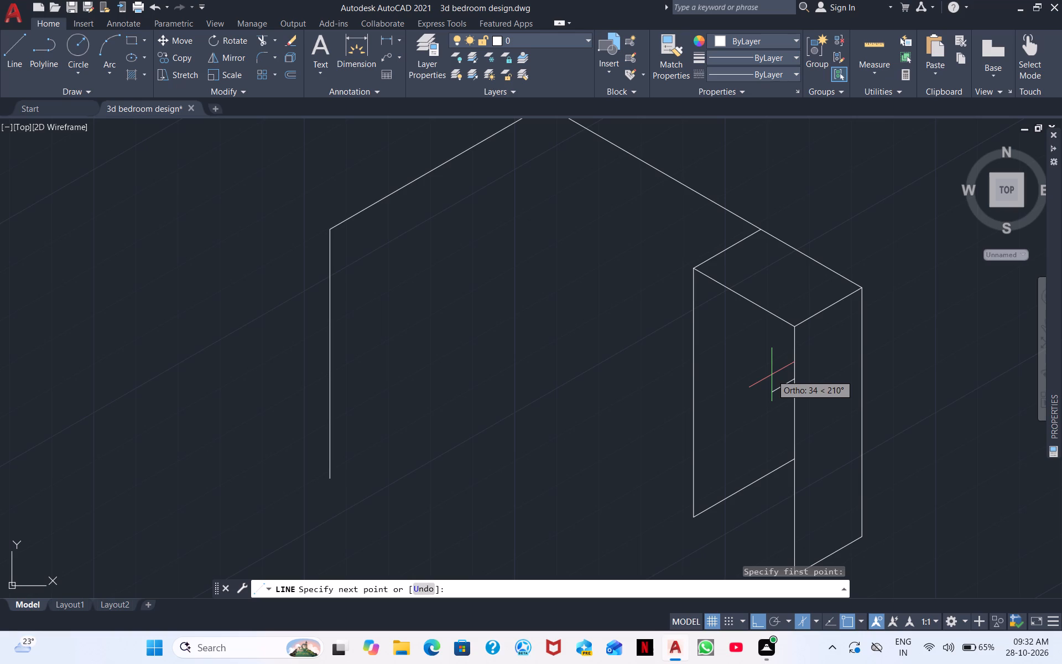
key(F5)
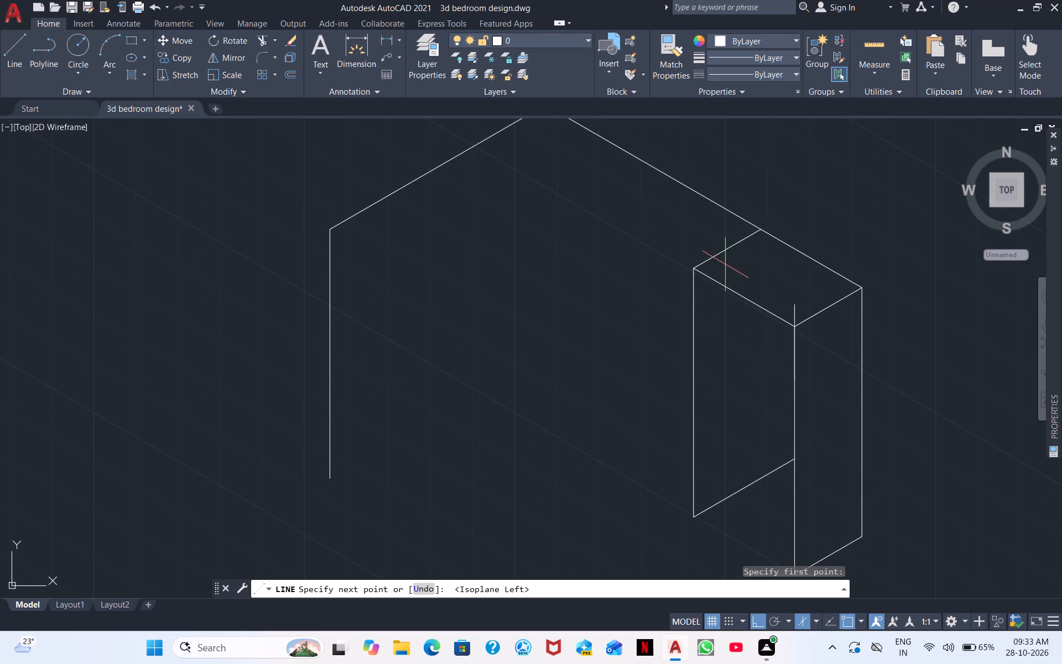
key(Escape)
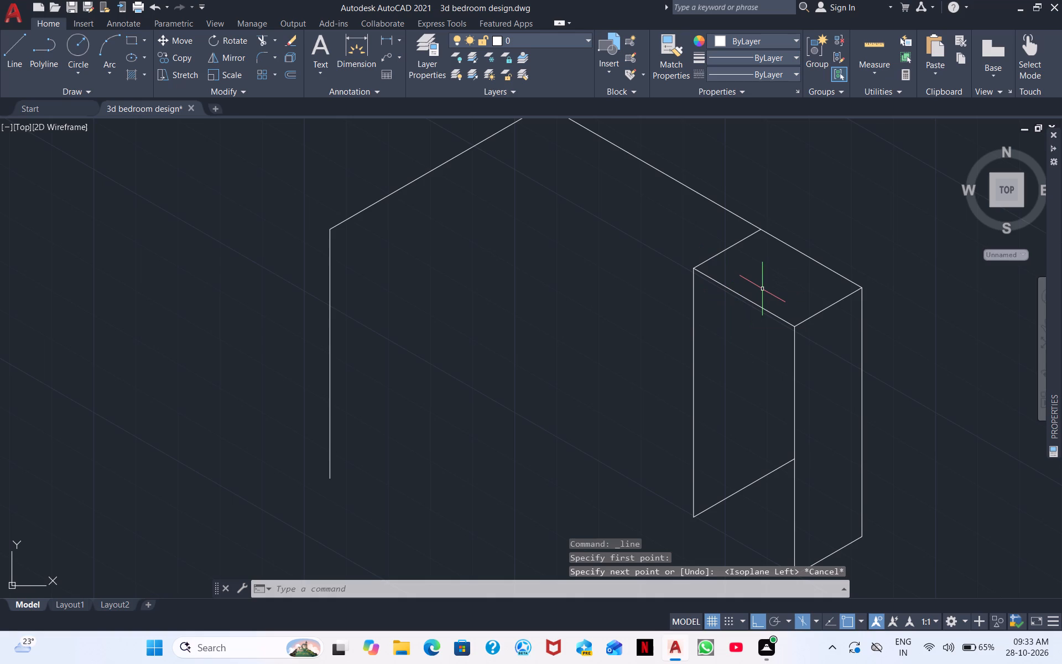
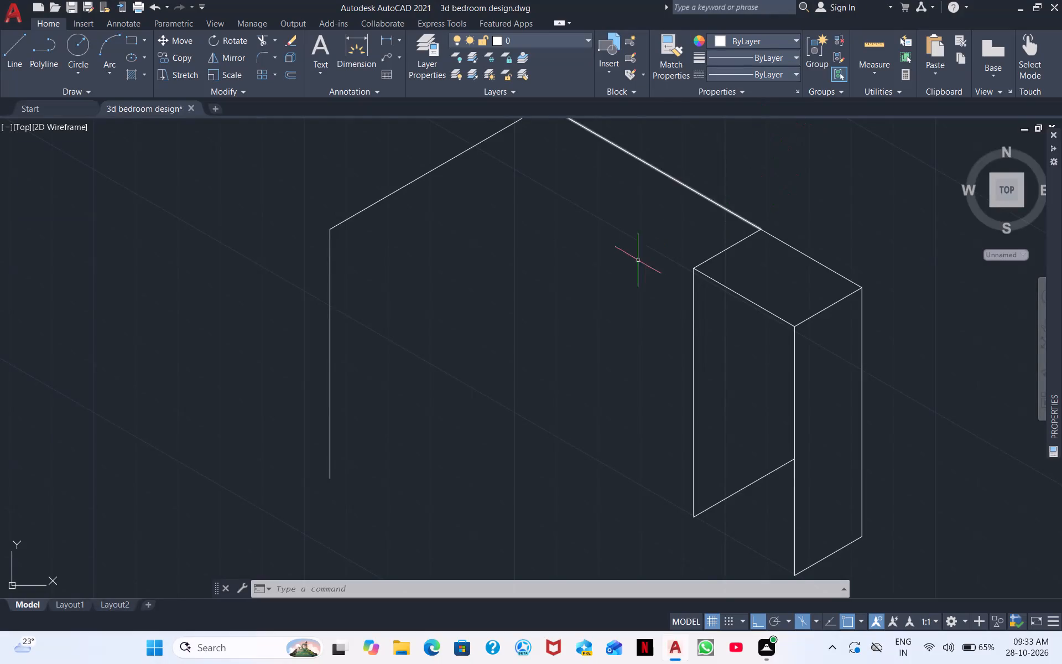
Erase the short line joining the long upper edge to the top corner of the inner vertical.
click(724, 251)
right_click(774, 272)
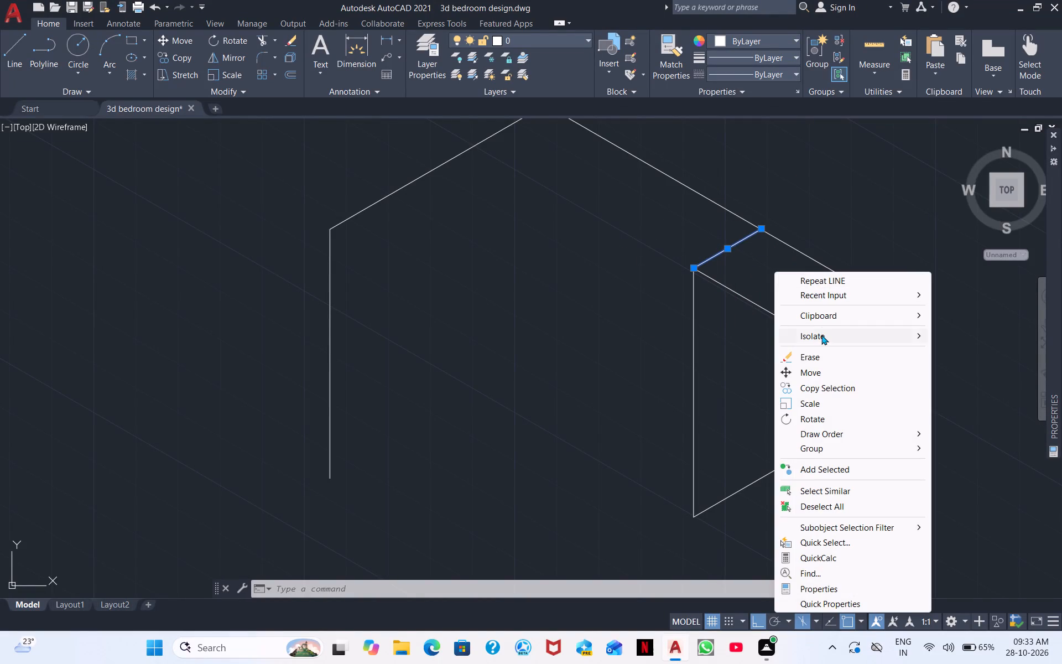
click(815, 356)
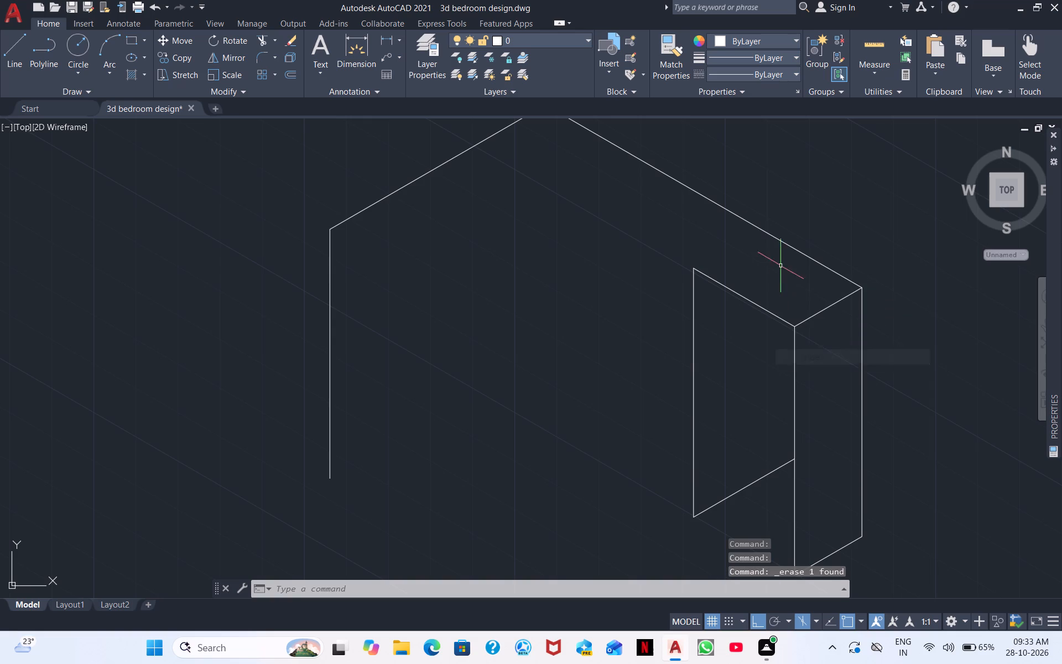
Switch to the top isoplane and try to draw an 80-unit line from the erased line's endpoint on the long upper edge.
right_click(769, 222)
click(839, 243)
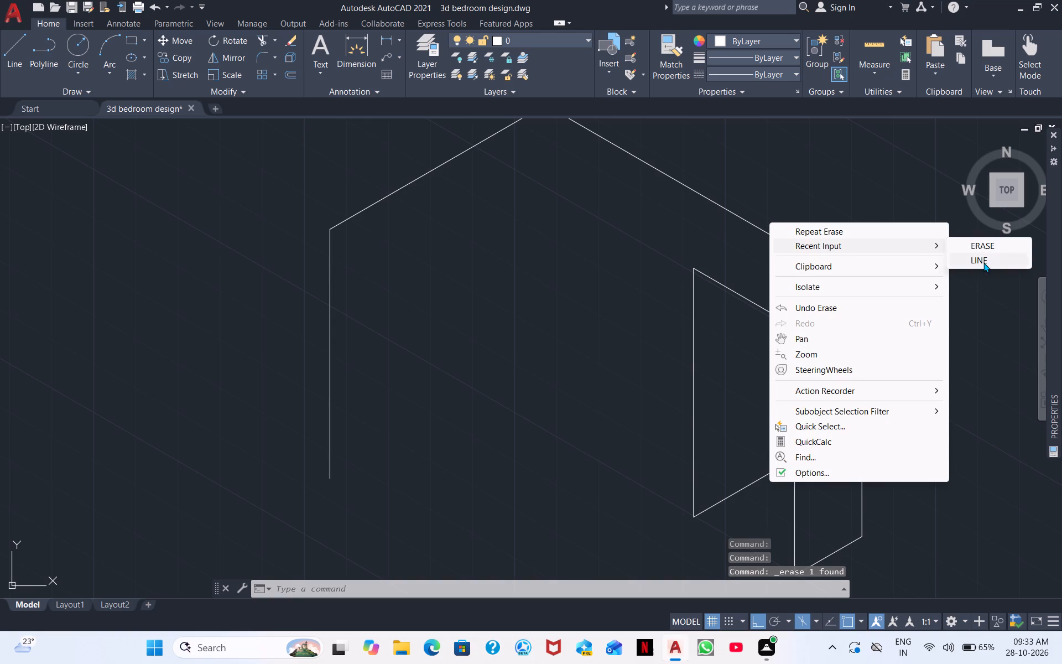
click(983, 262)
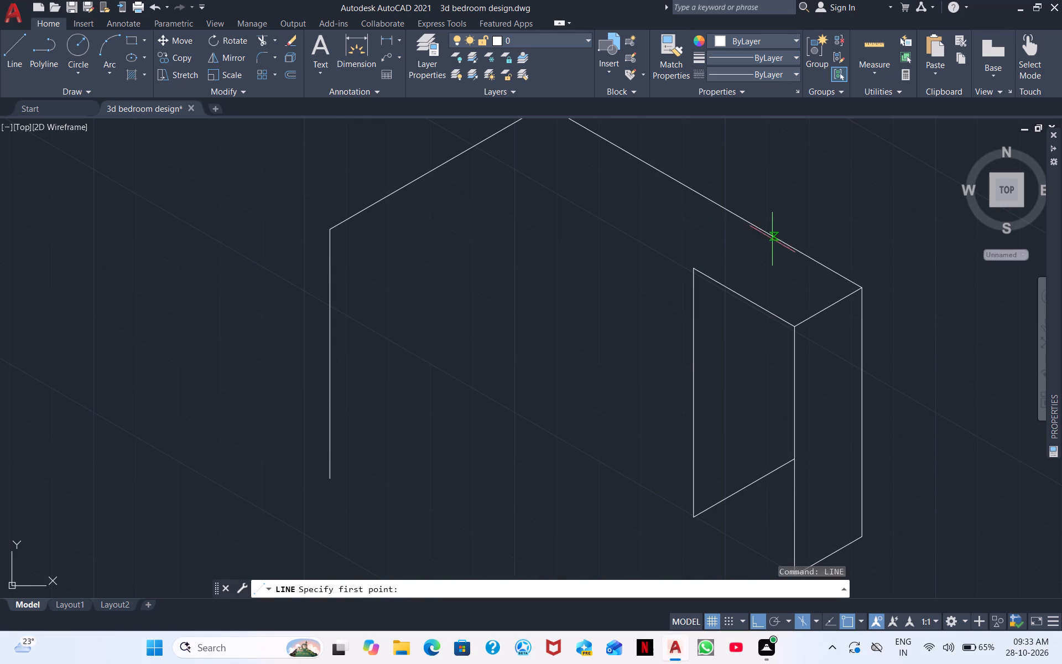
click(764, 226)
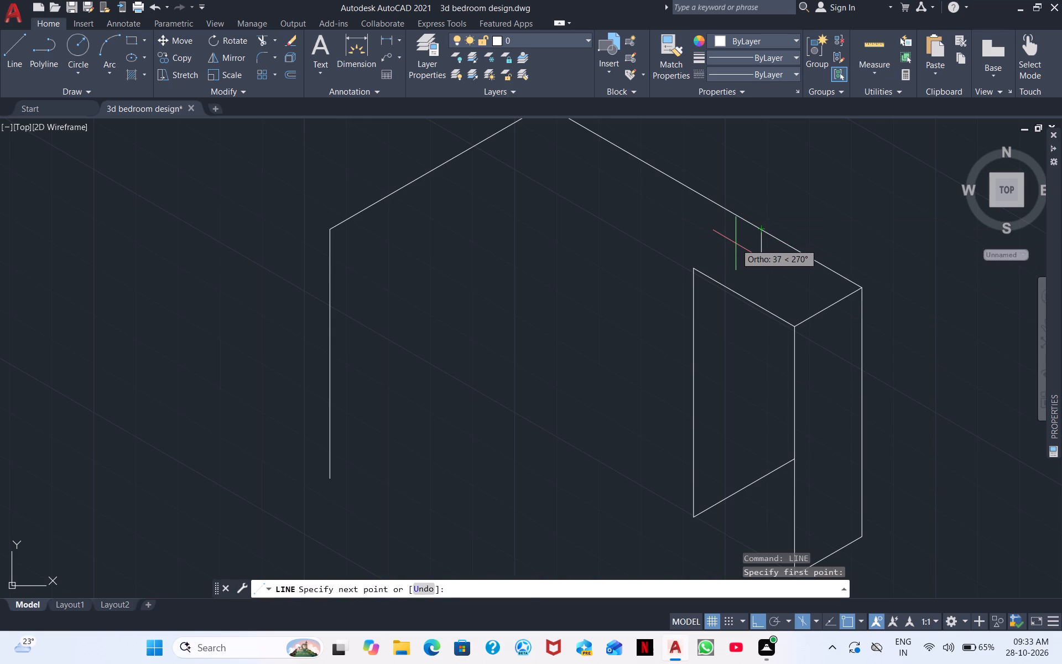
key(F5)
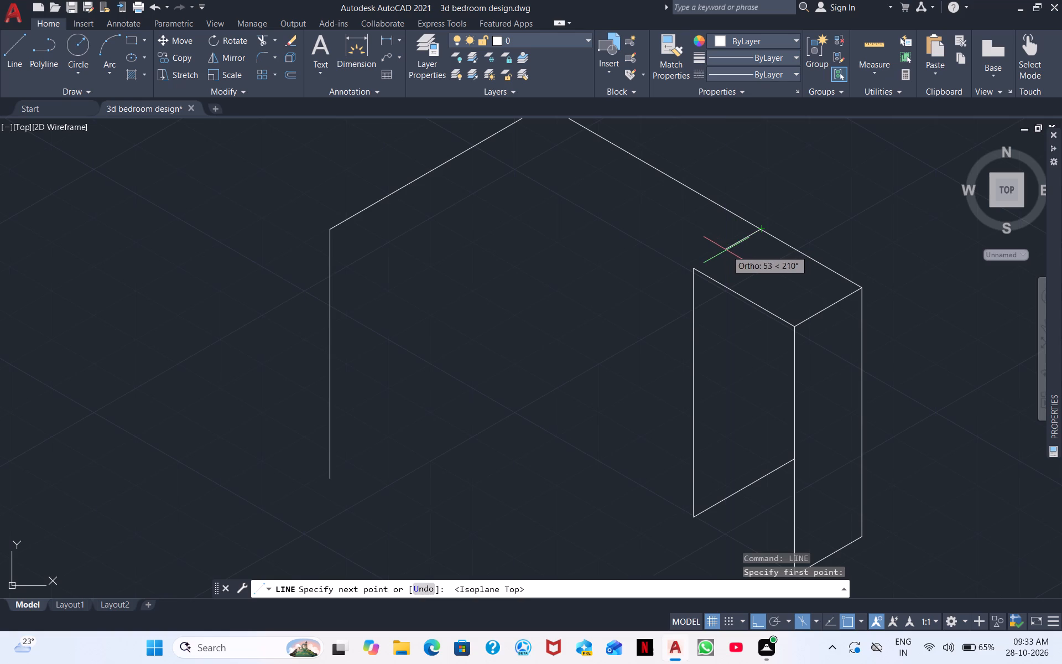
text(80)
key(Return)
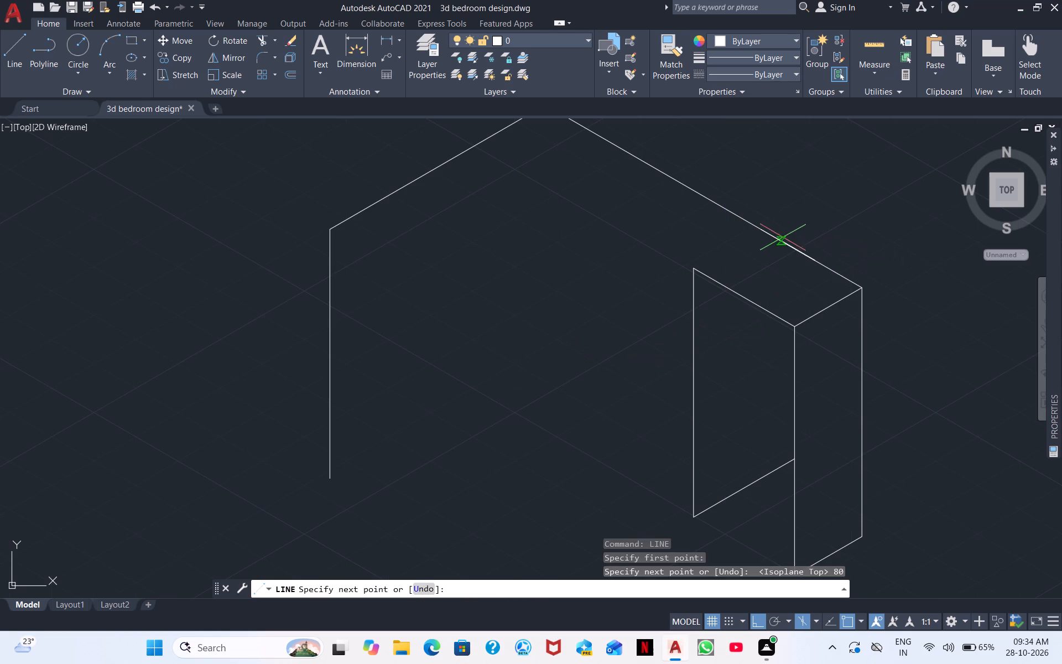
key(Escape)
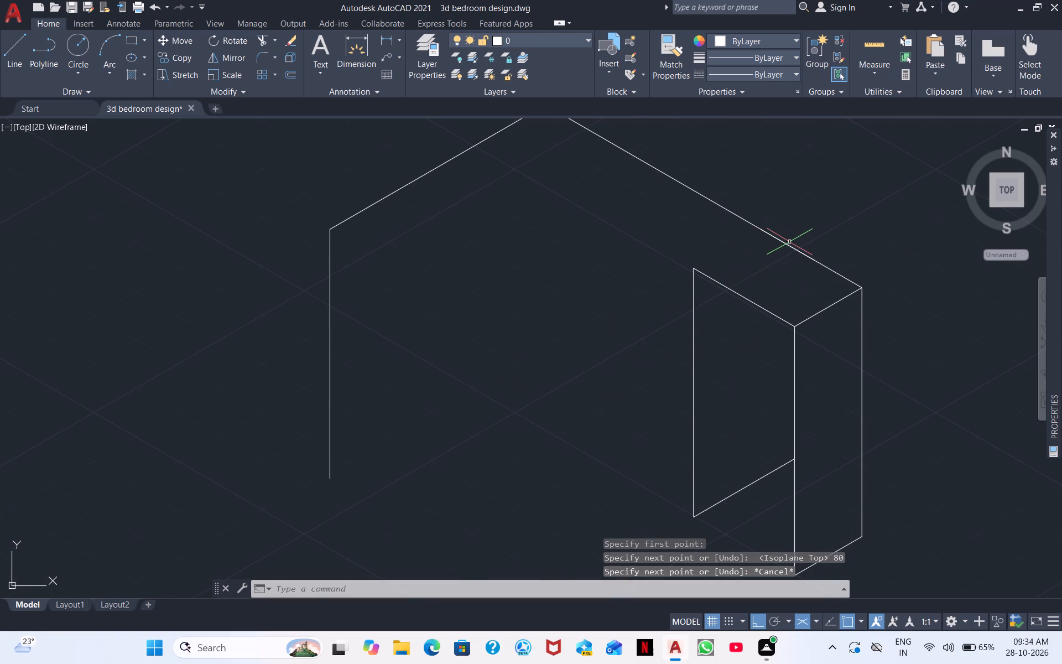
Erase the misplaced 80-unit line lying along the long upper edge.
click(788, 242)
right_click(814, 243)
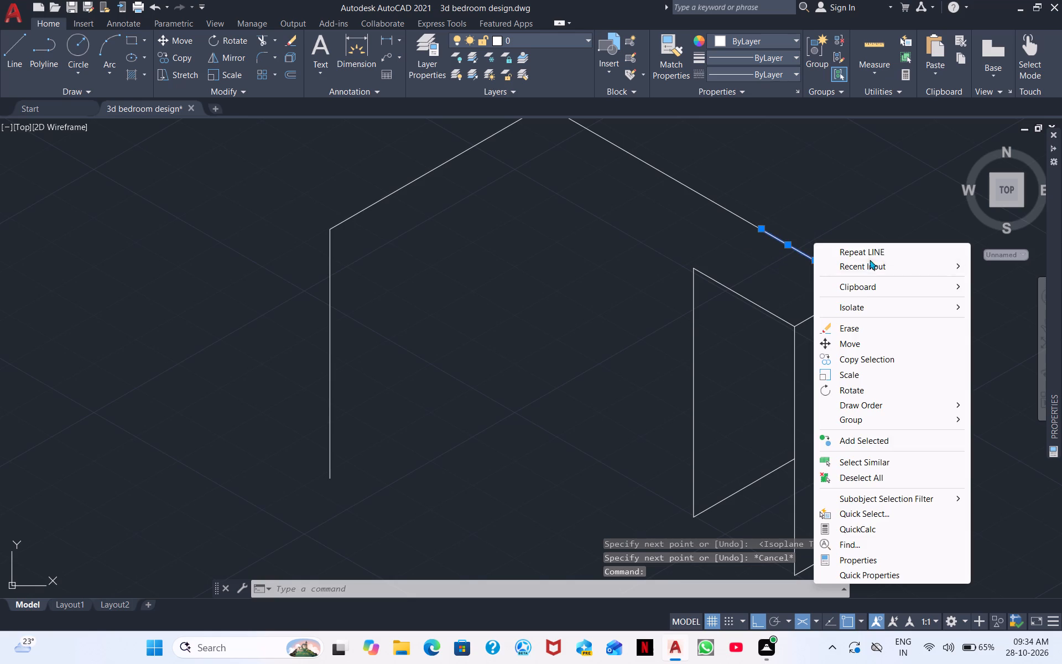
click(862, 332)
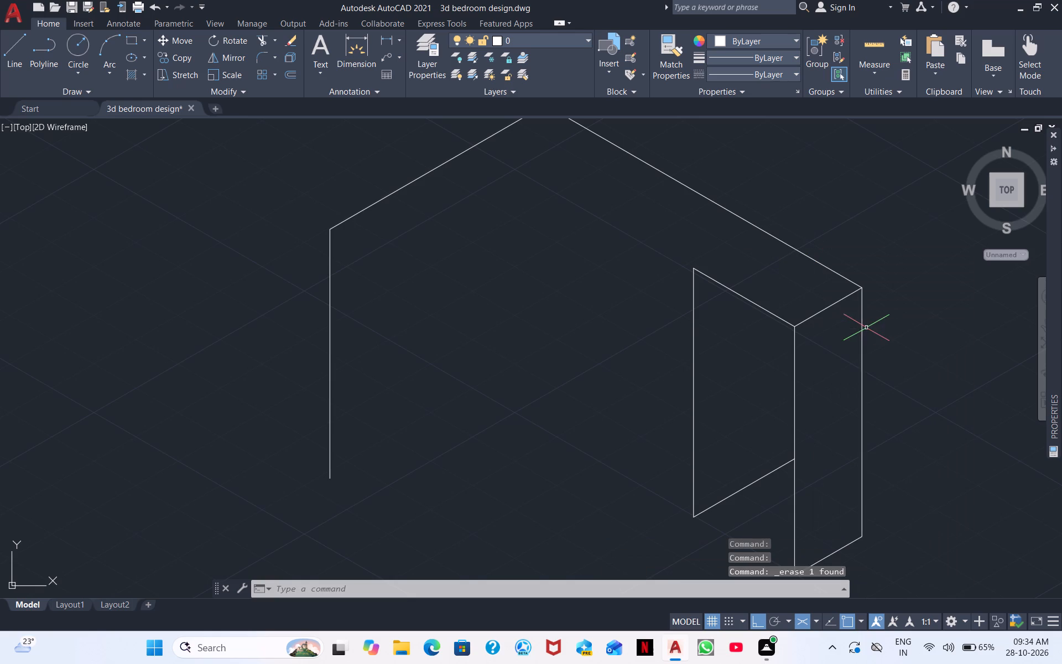
Draw an 80-unit line at 210° from the same point on the long upper edge.
right_click(866, 328)
click(931, 350)
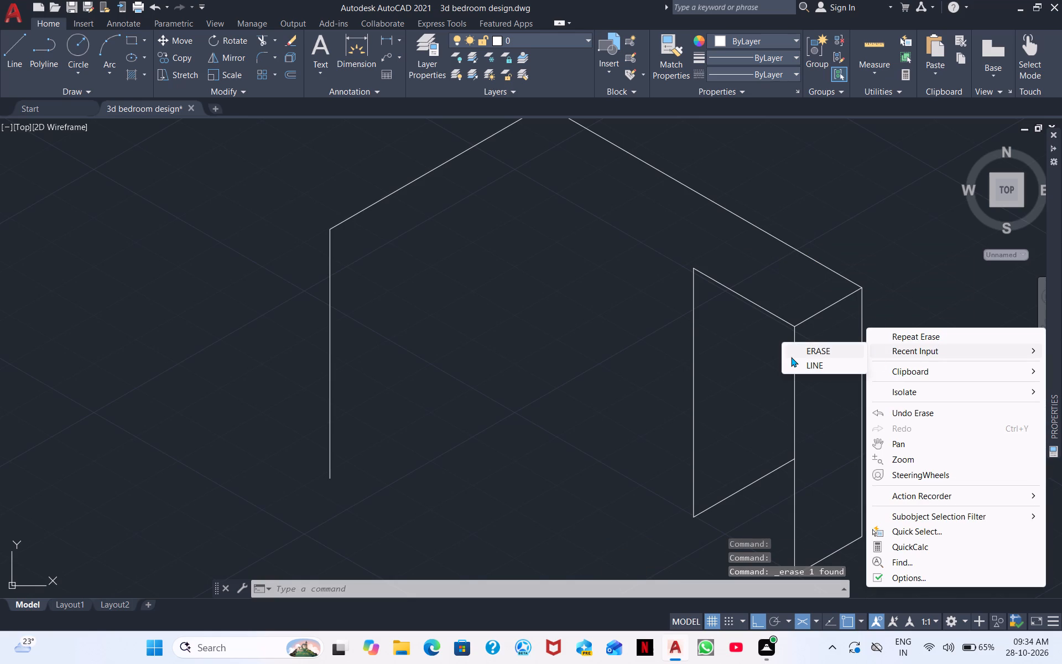
click(816, 362)
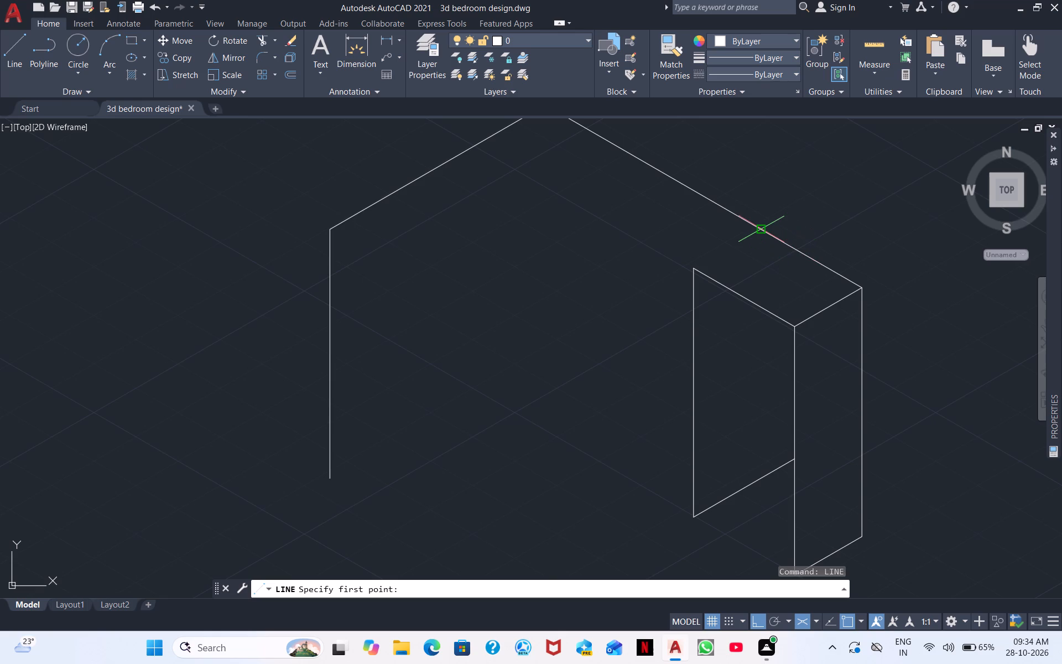
click(765, 232)
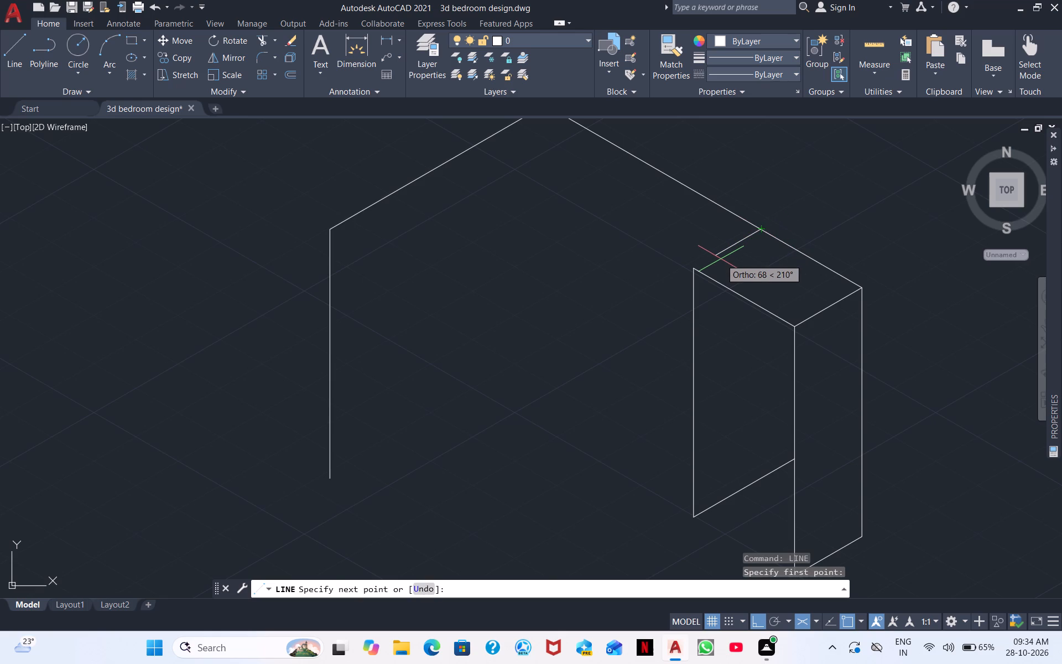
text(80)
key(Return)
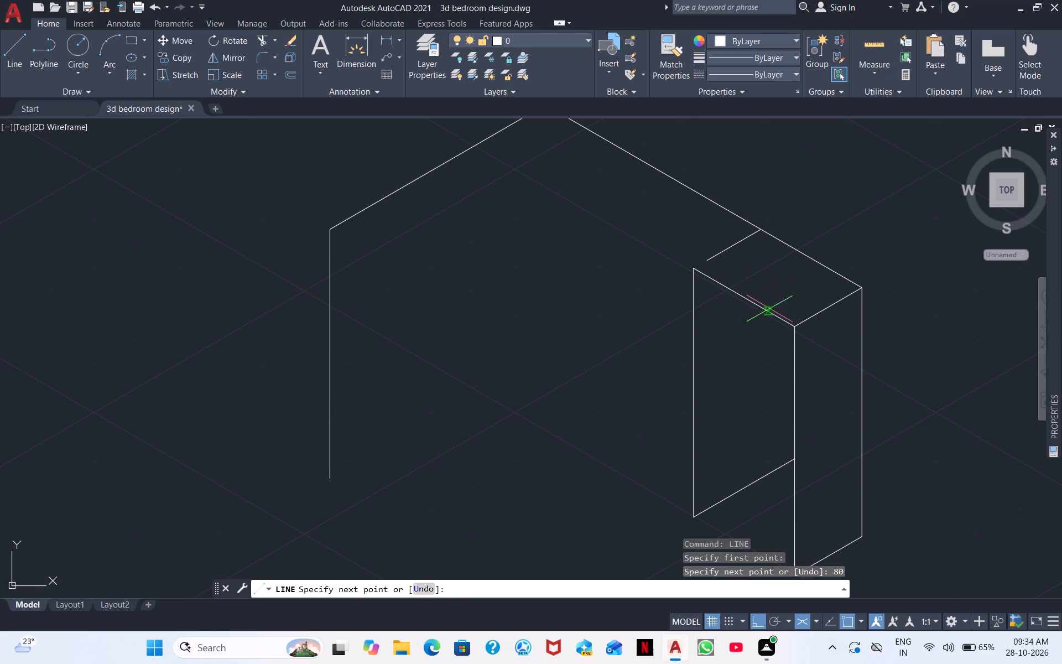
key(Escape)
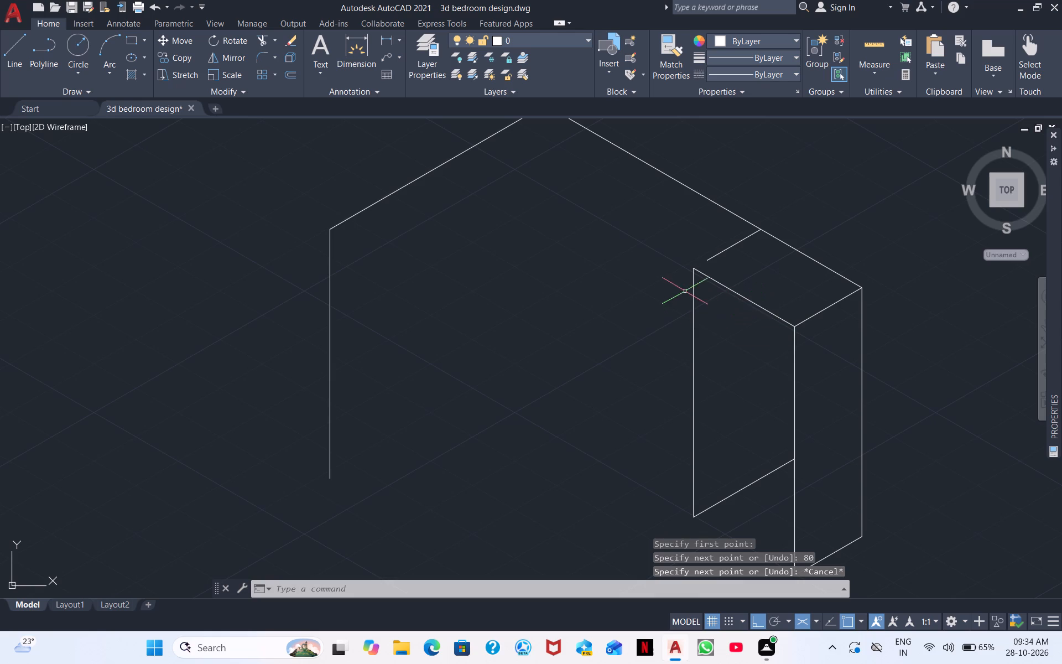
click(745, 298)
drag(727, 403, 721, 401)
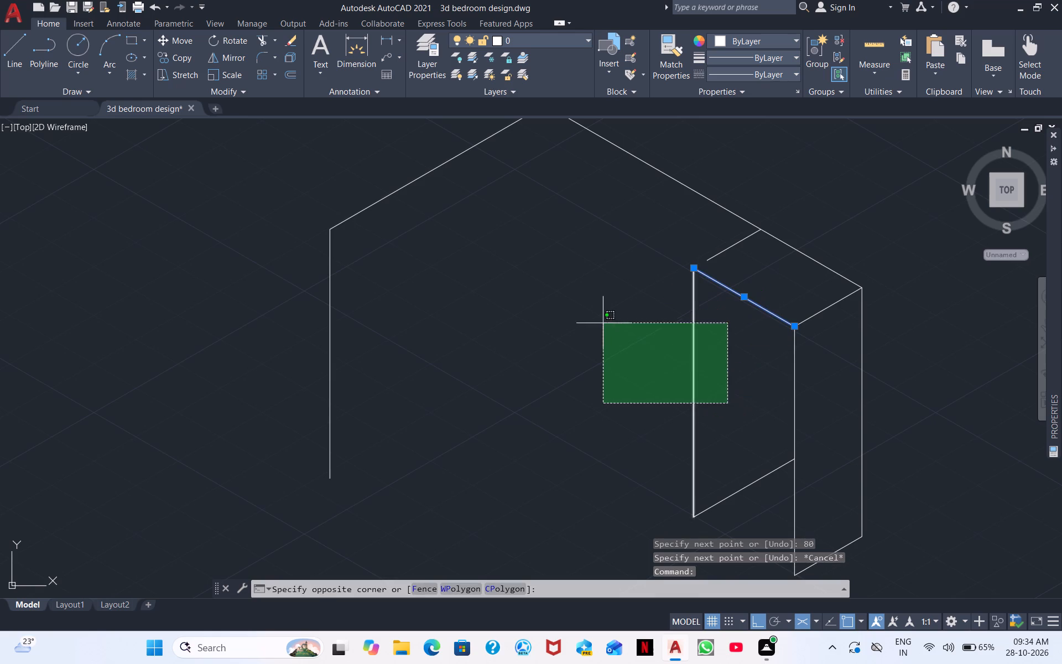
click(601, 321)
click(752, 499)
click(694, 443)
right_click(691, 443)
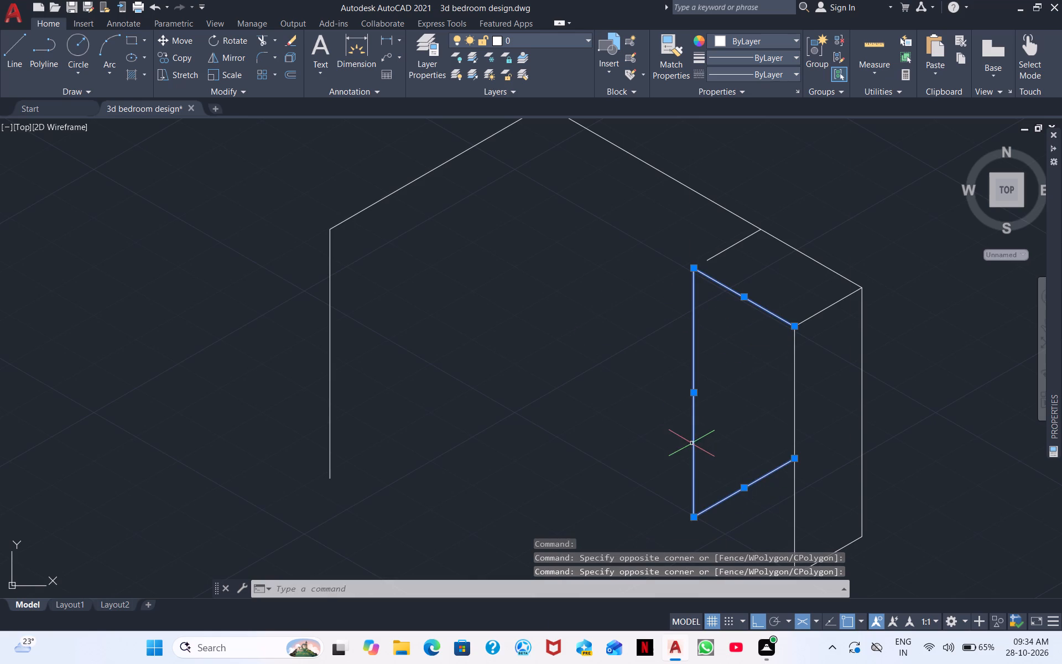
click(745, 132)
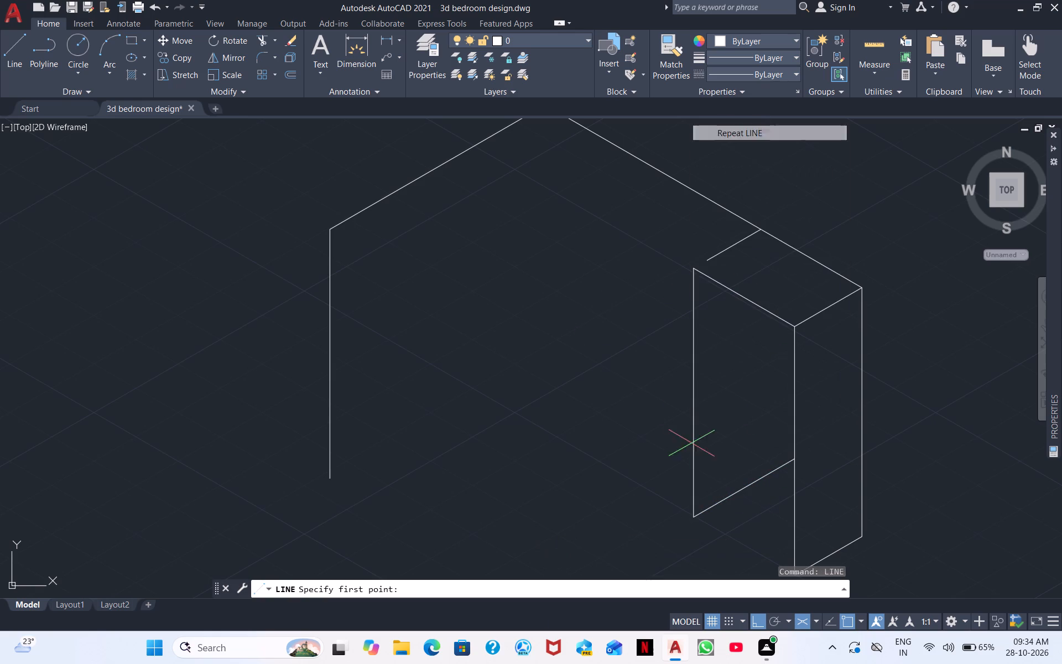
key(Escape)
Erase the inner side face's three lines: its sloping top edge, long vertical edge and bottom edge.
click(757, 451)
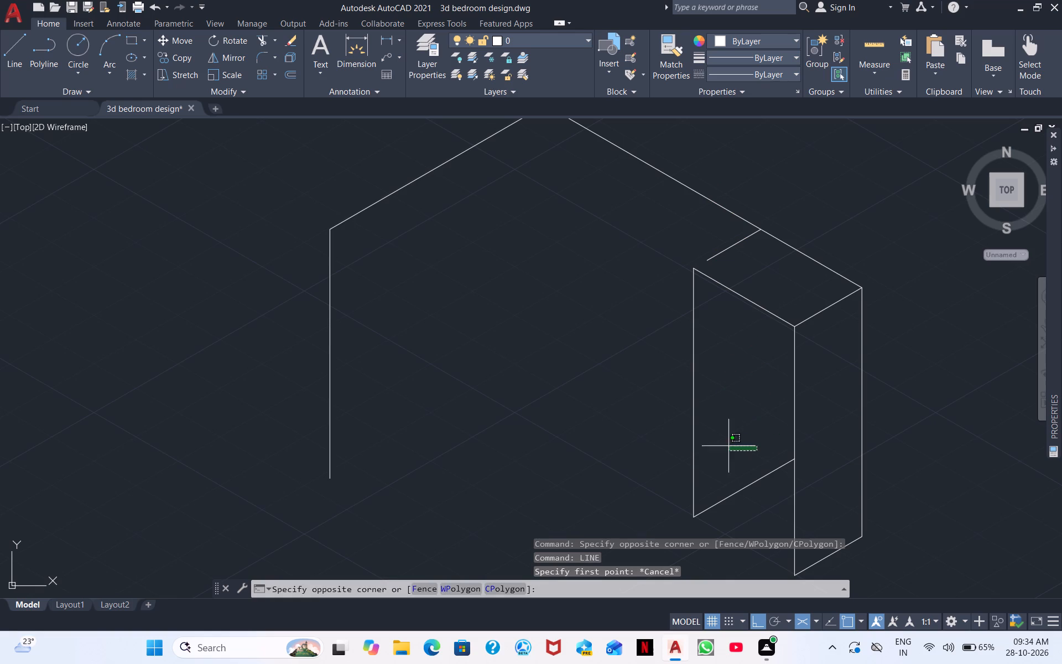
click(636, 306)
click(764, 524)
click(695, 445)
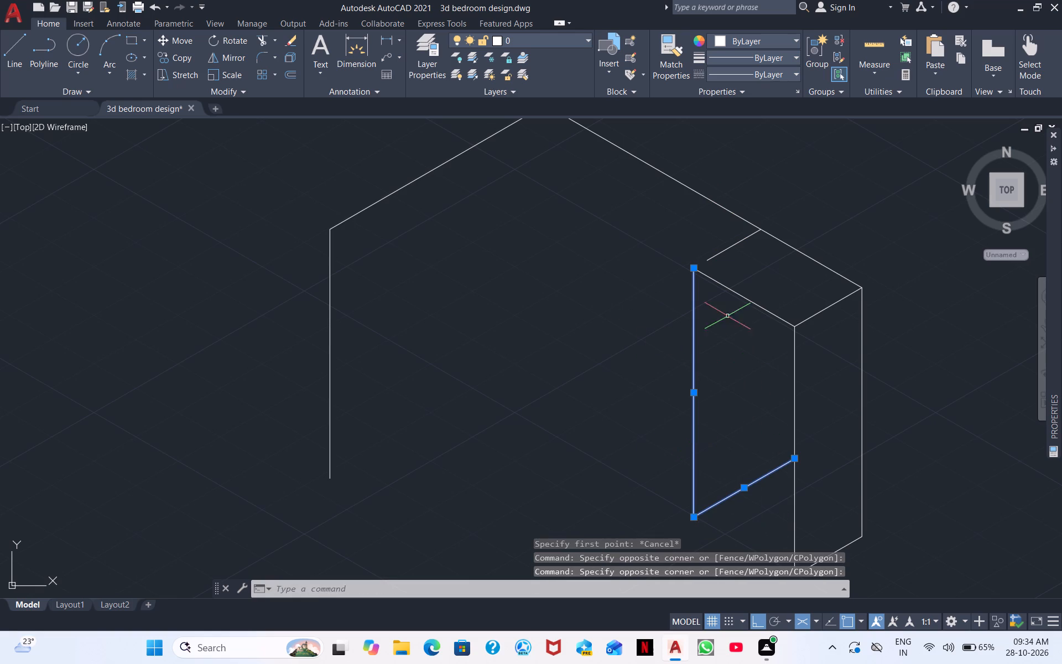
drag(743, 315, 722, 260)
click(717, 272)
right_click(719, 278)
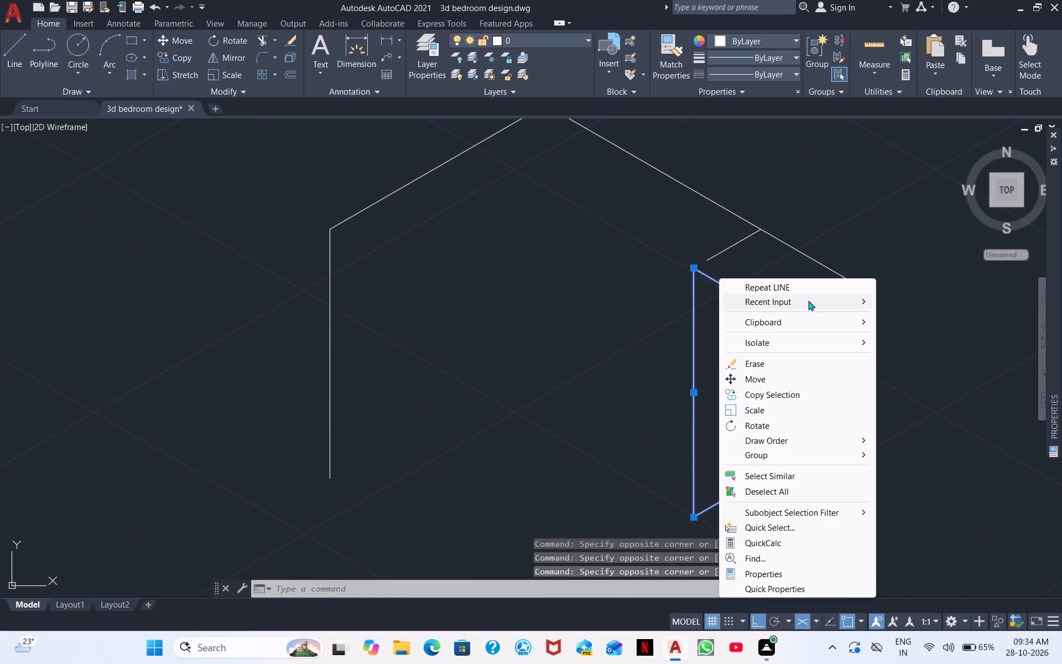
click(784, 364)
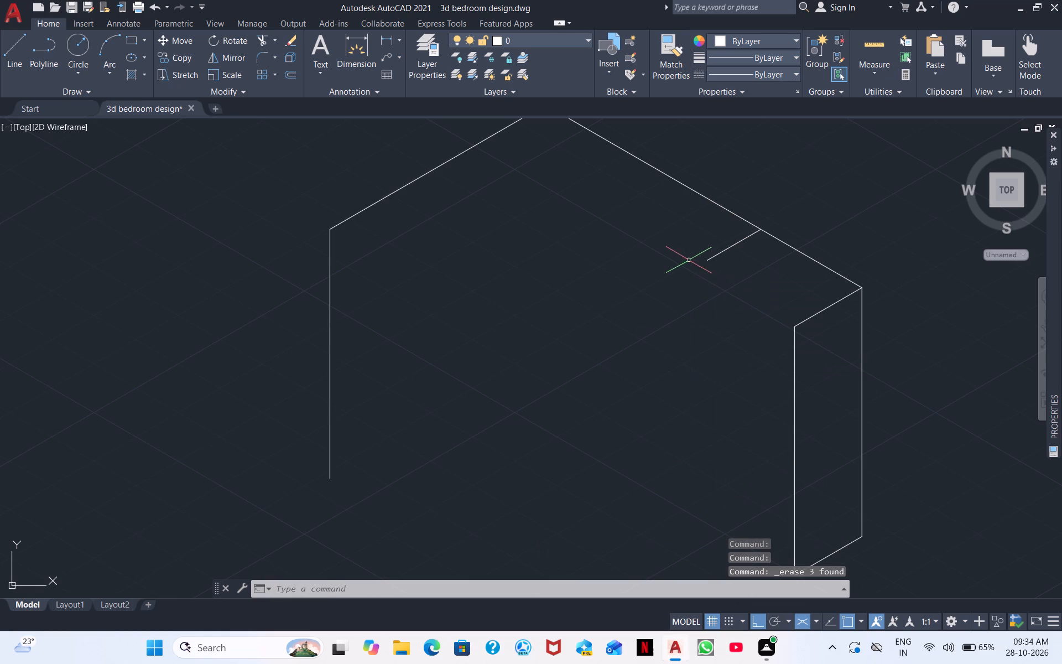
Draw a line from the outer panel's front top corner to the free end of the new 80-unit line.
click(14, 42)
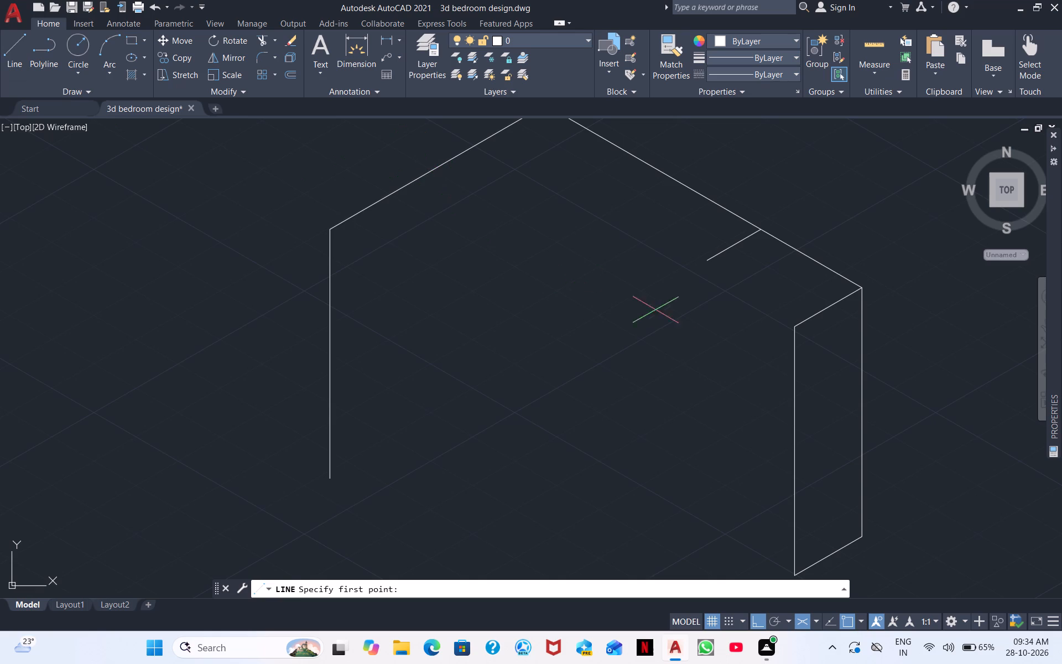
click(794, 328)
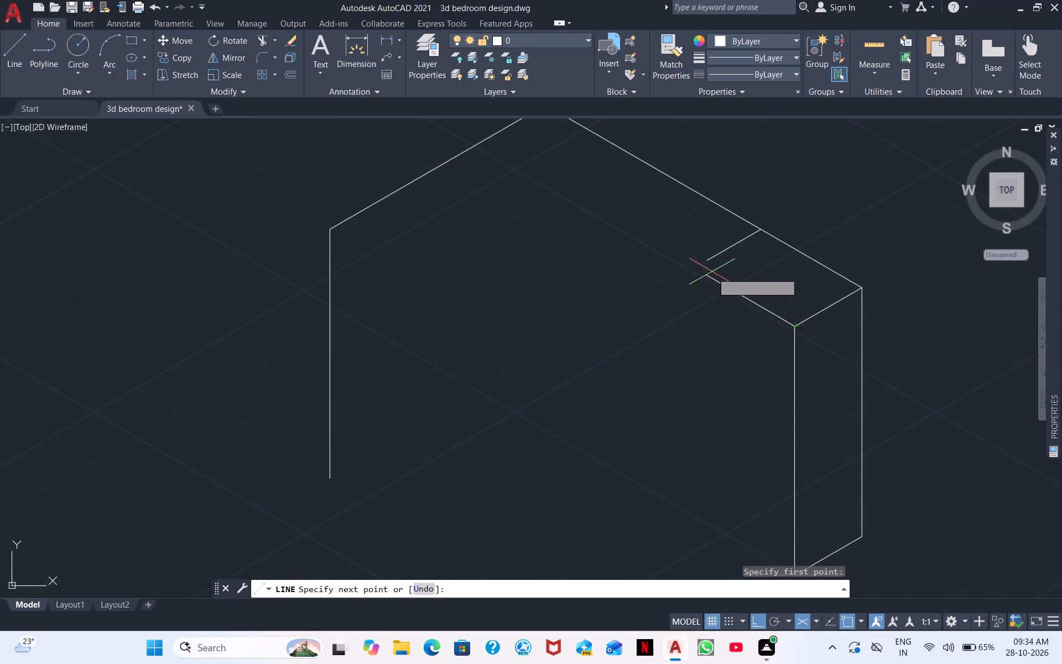
click(704, 262)
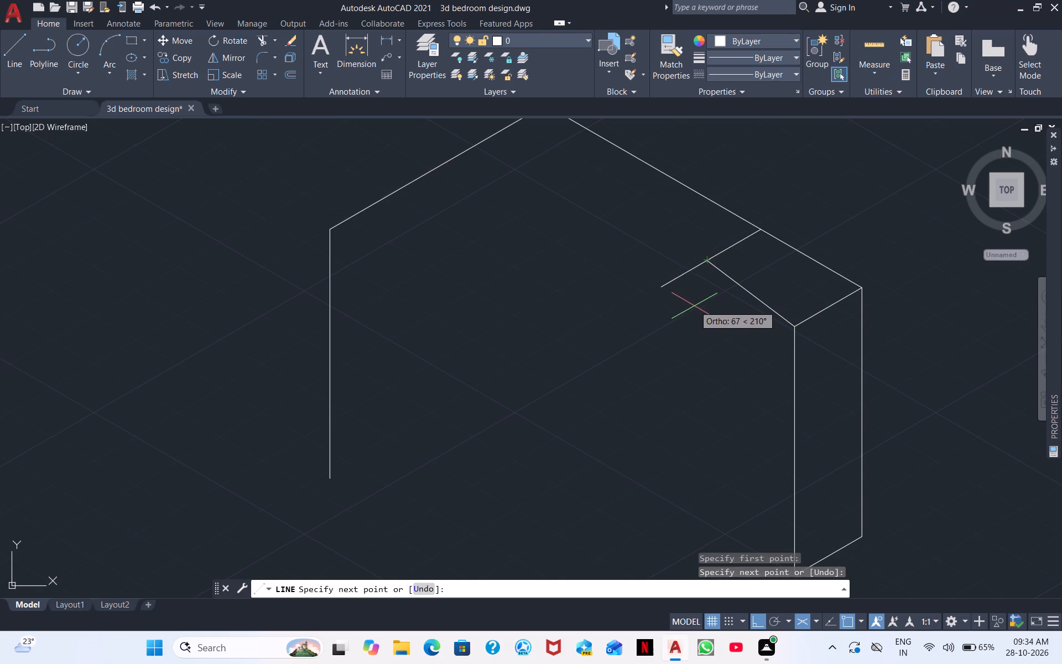
key(Escape)
Erase the outer panel's short top edge and its front vertical edge.
scroll(822, 333, up, 3)
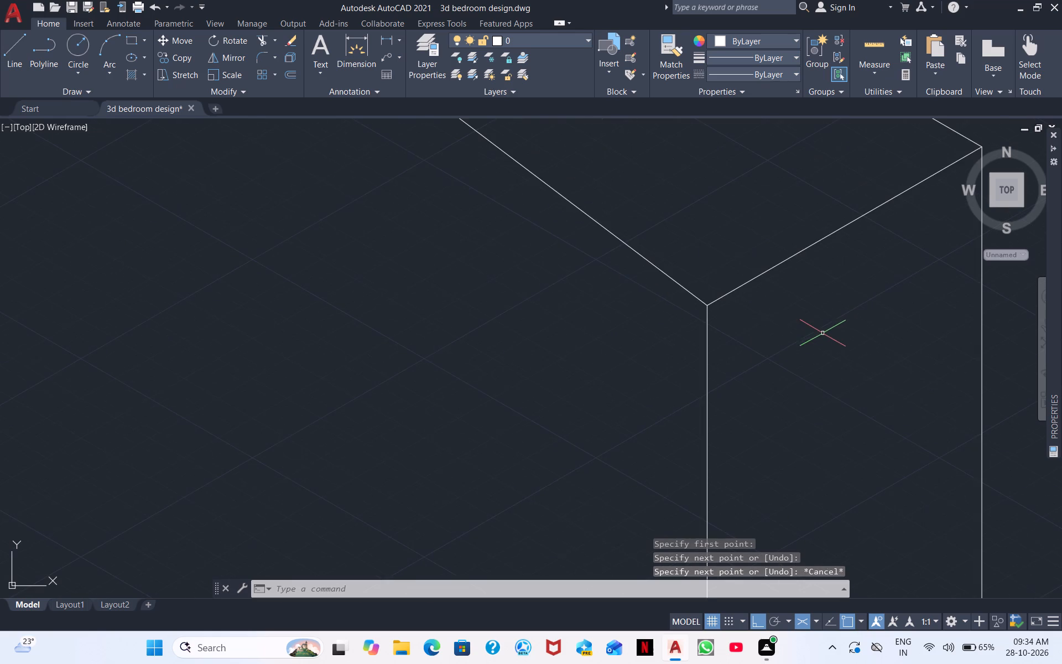
scroll(760, 318, down, 2)
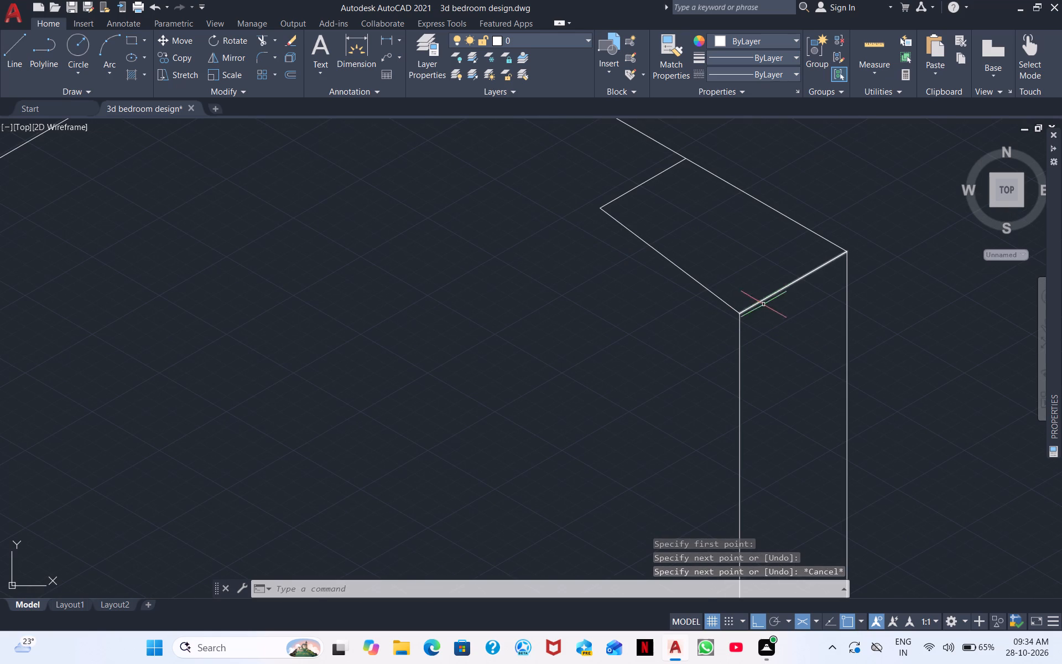
click(797, 377)
click(751, 285)
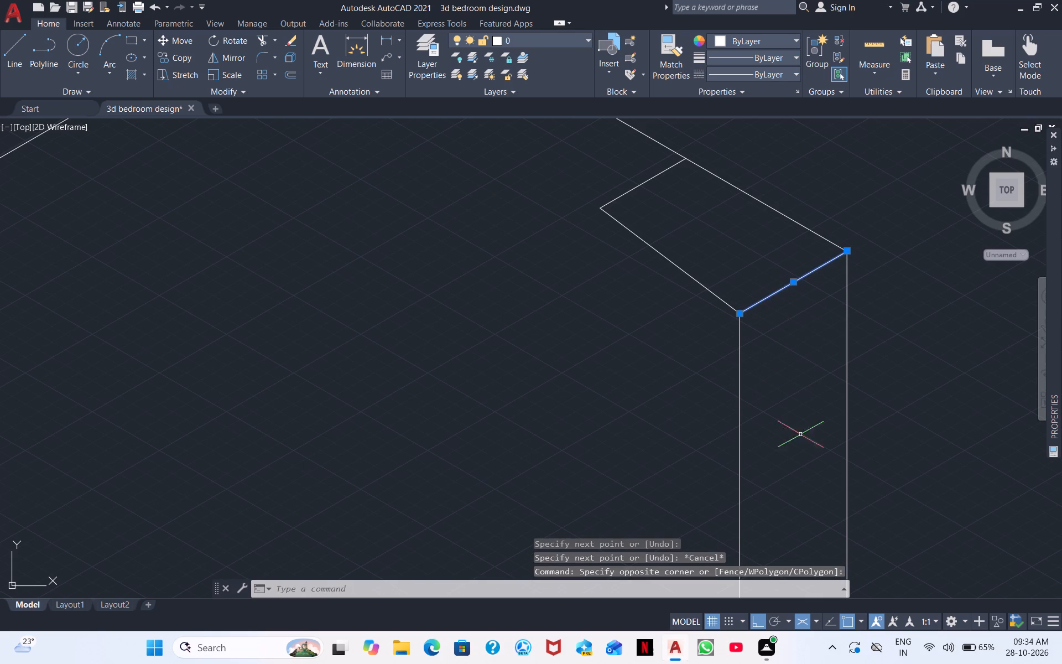
drag(748, 438, 694, 398)
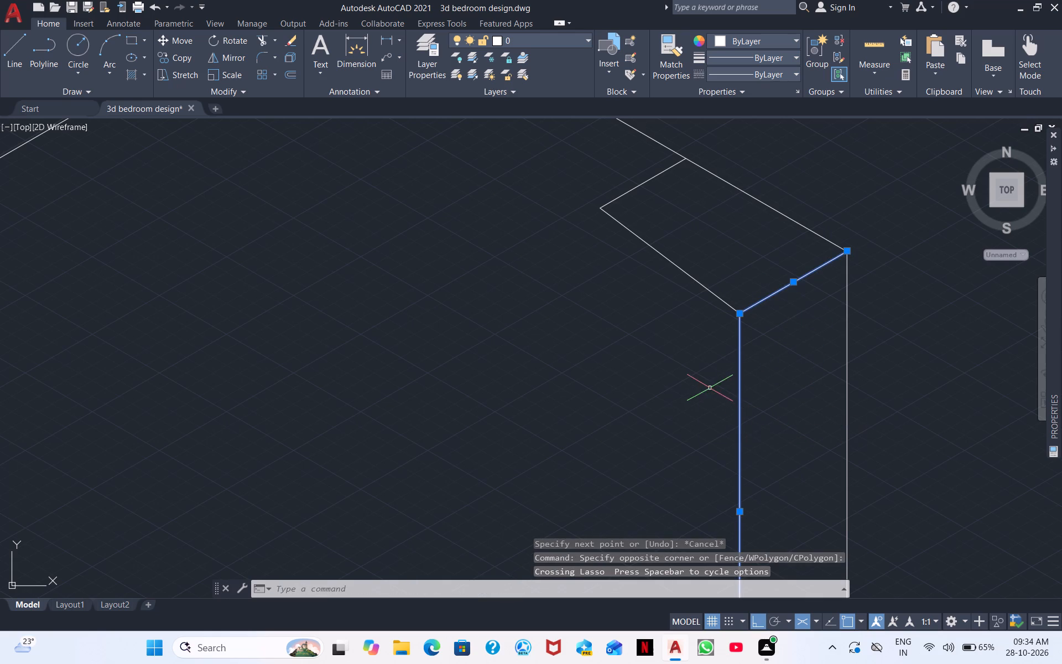
right_click(709, 388)
click(753, 151)
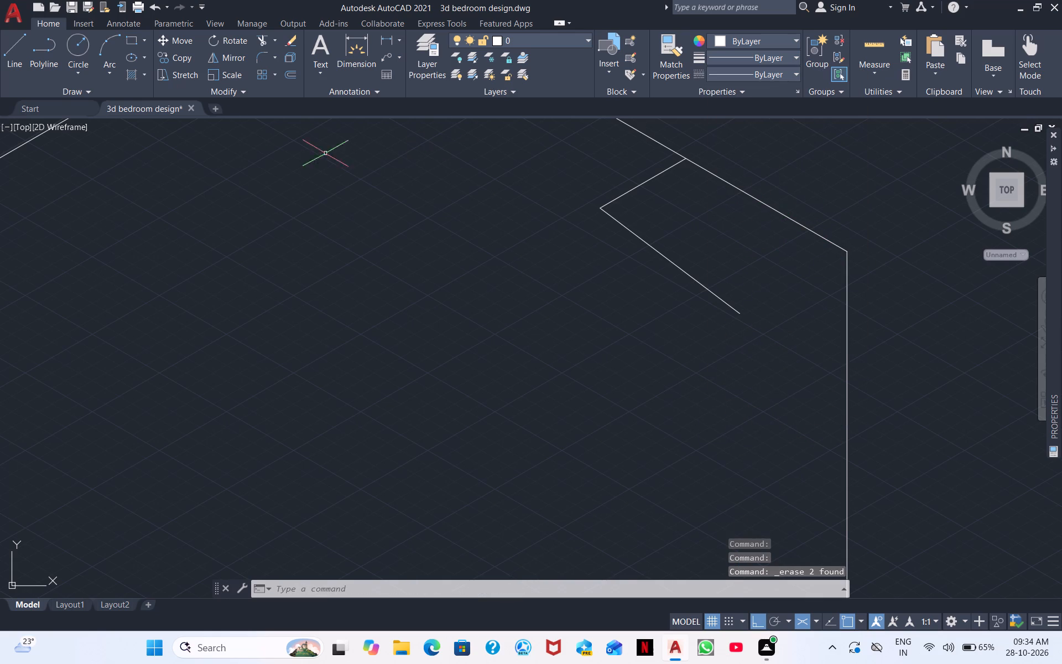
Draw an 80-unit line at 210° from the outer top corner, continuing it to the free end of the other 80-unit line.
click(23, 48)
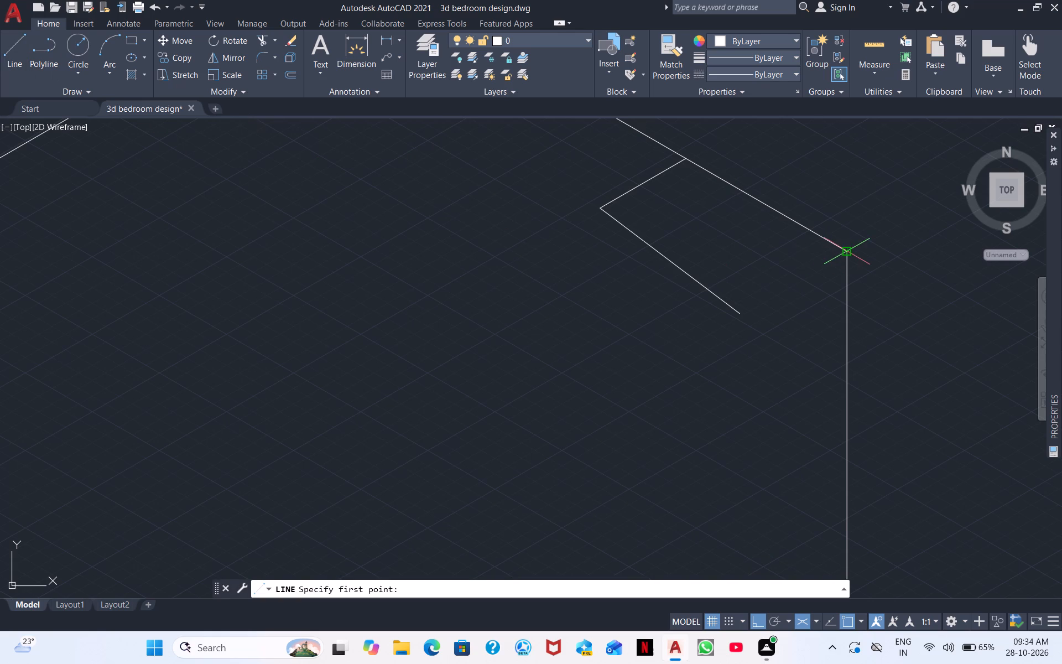
click(850, 250)
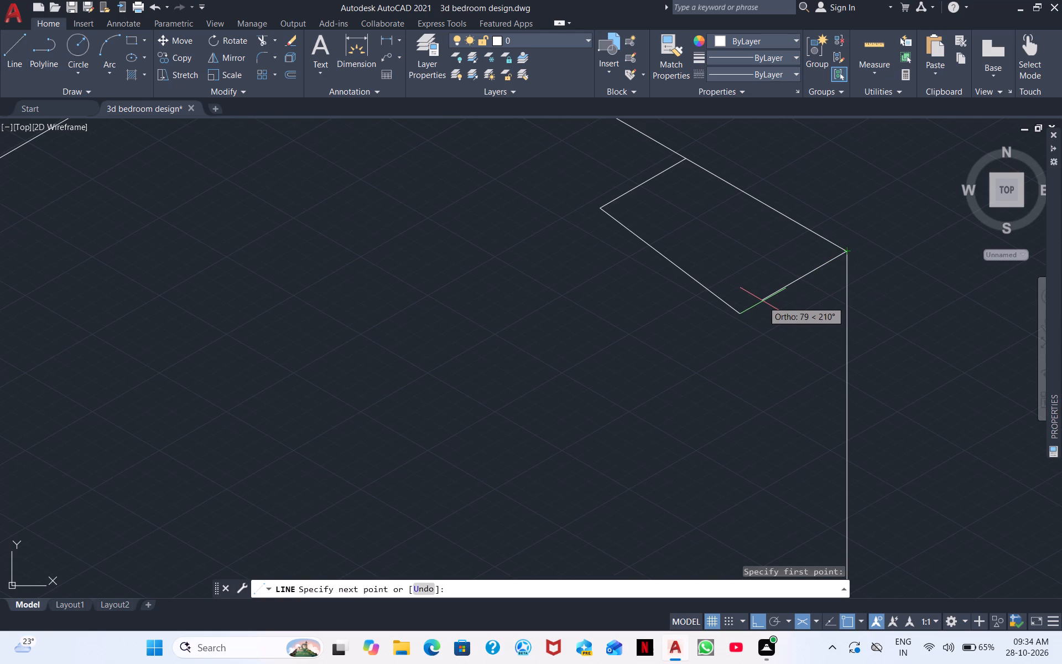
text(80)
key(Return)
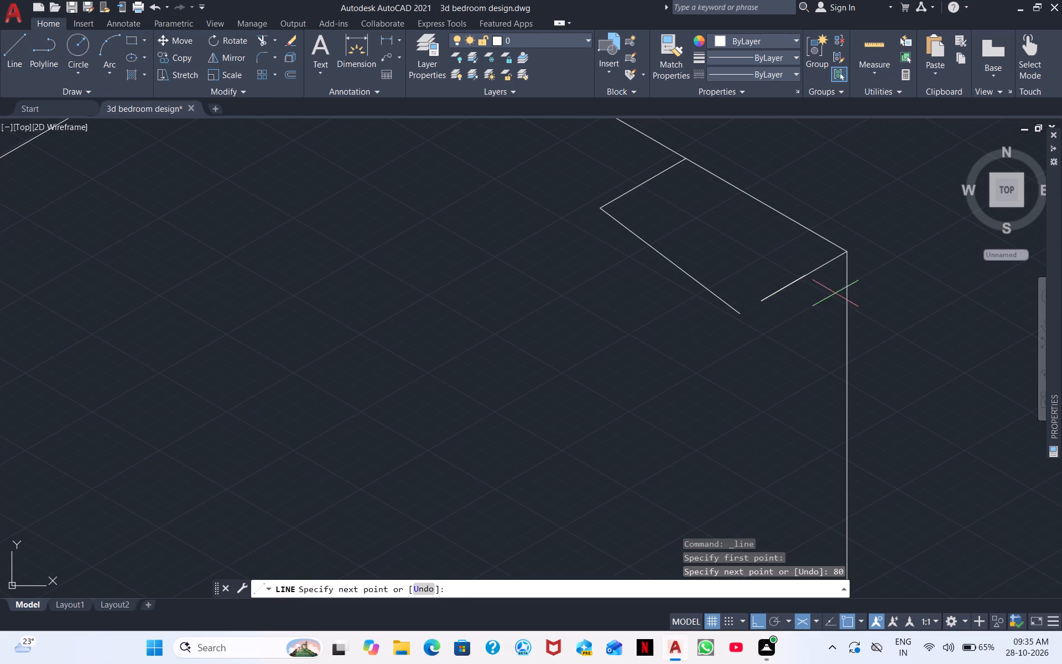
scroll(614, 205, up, 5)
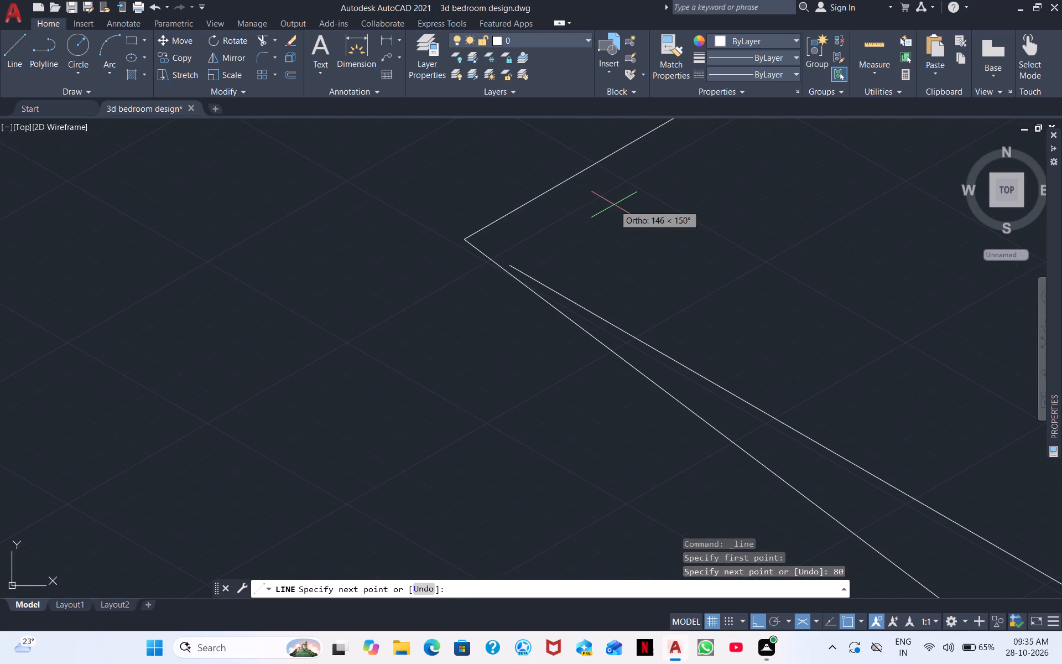
click(471, 236)
key(Escape)
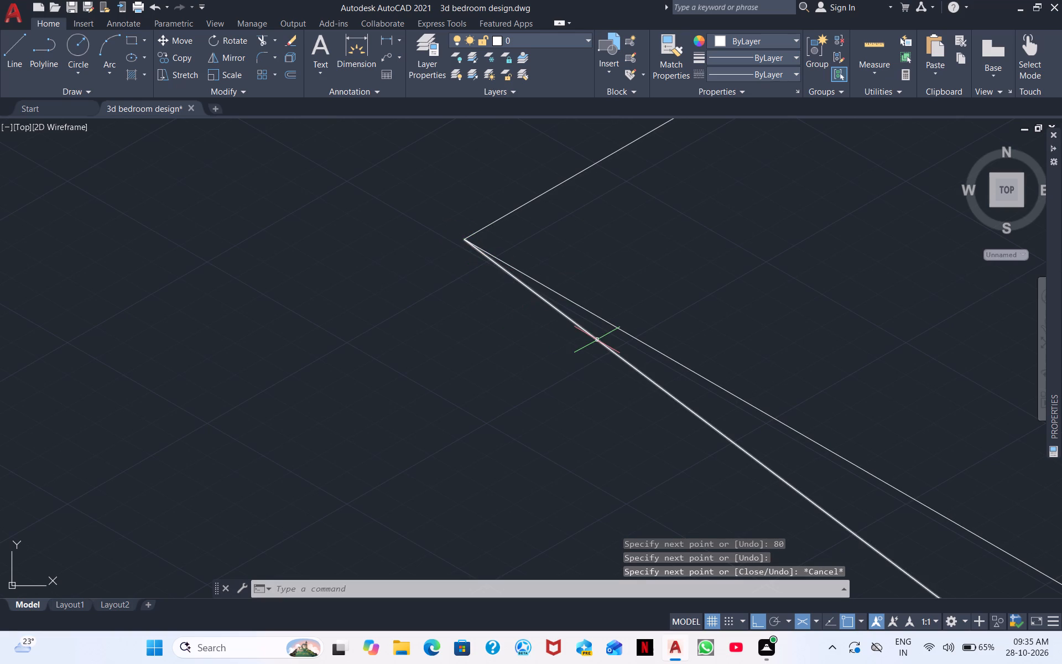
Erase the misaligned steeper sloping line that starts at the side unit's inner front top corner.
click(597, 340)
right_click(524, 369)
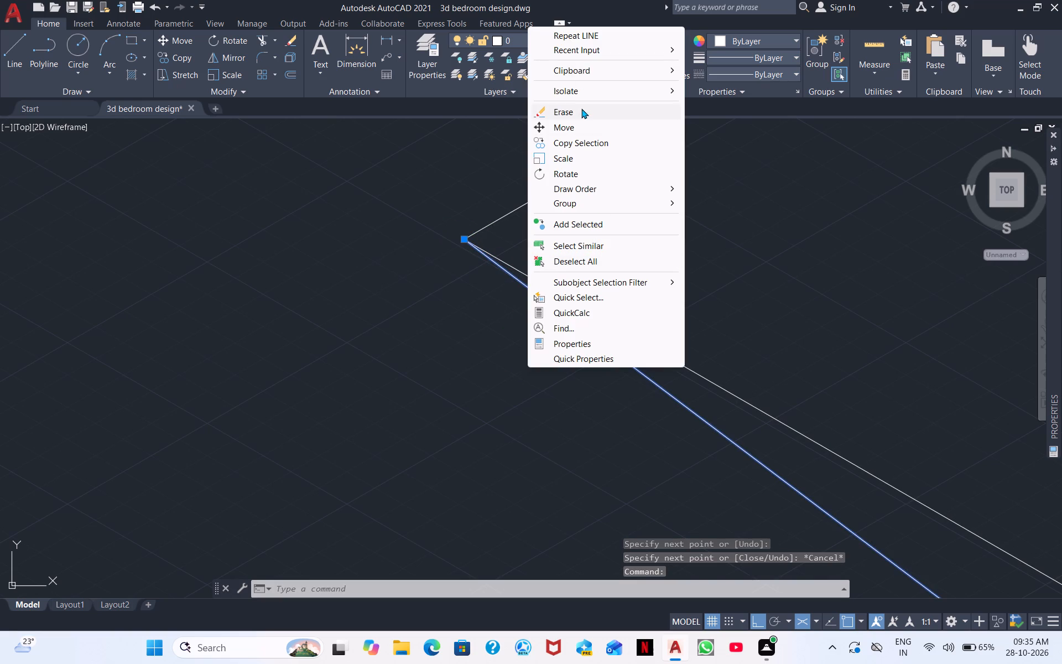
click(581, 108)
Draw a vertical line about 352 units straight down from the side unit's outer front top corner, on the right isoplane.
scroll(582, 115, down, 3)
scroll(592, 288, down, 3)
scroll(692, 227, down, 3)
middle_drag(649, 341, 686, 286)
click(17, 54)
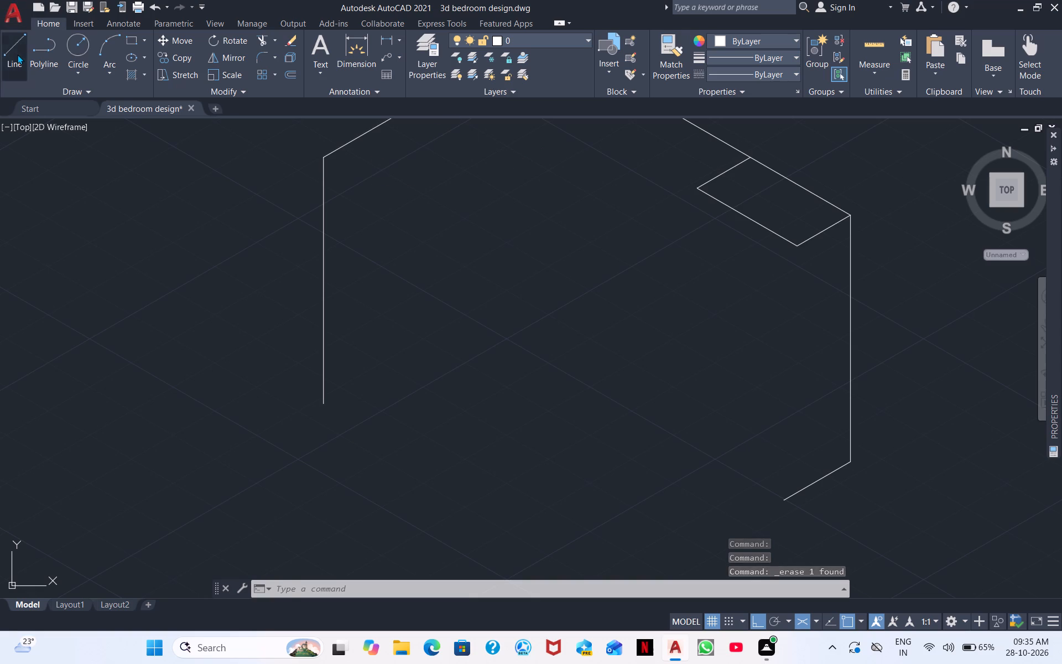
click(800, 242)
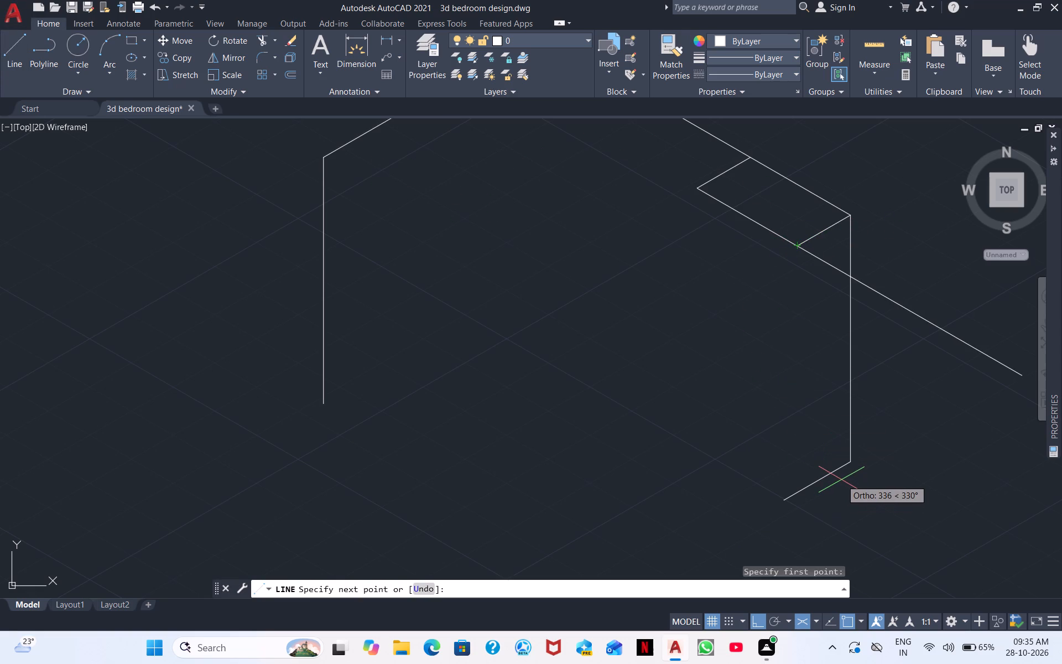
key(F5)
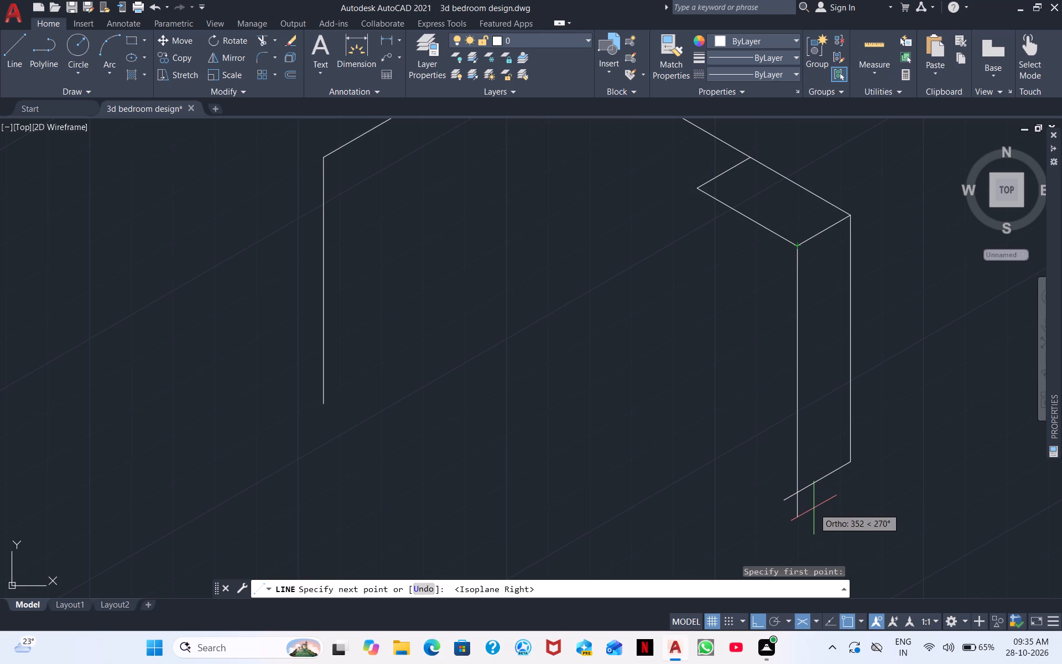
click(813, 507)
key(Escape)
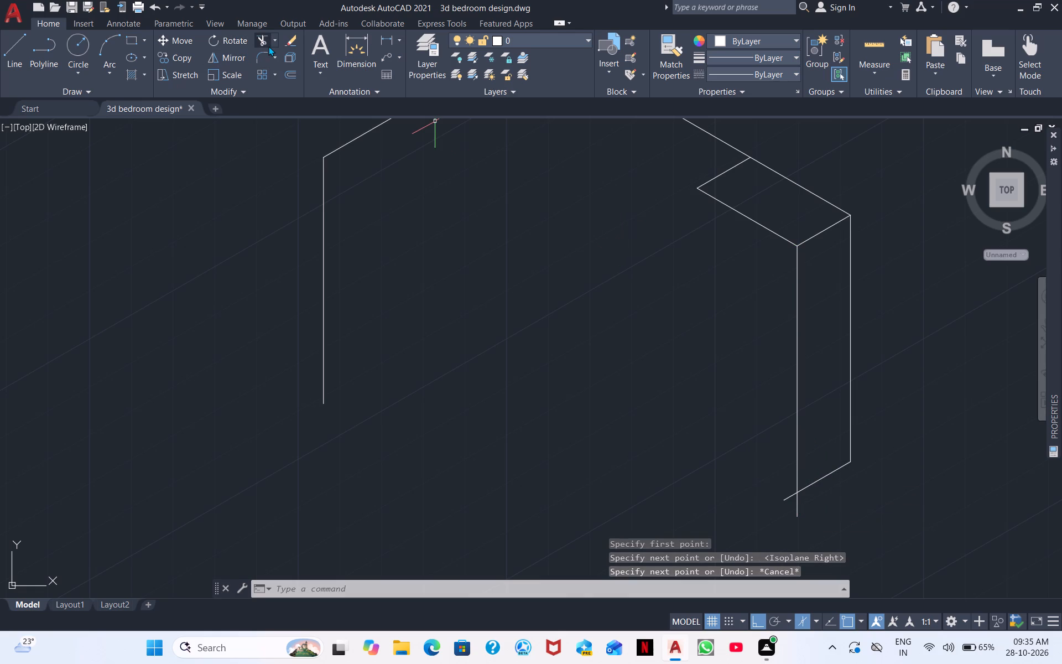
Trim the overhanging ends where the new vertical line crosses the outer panel's bottom edge.
click(257, 36)
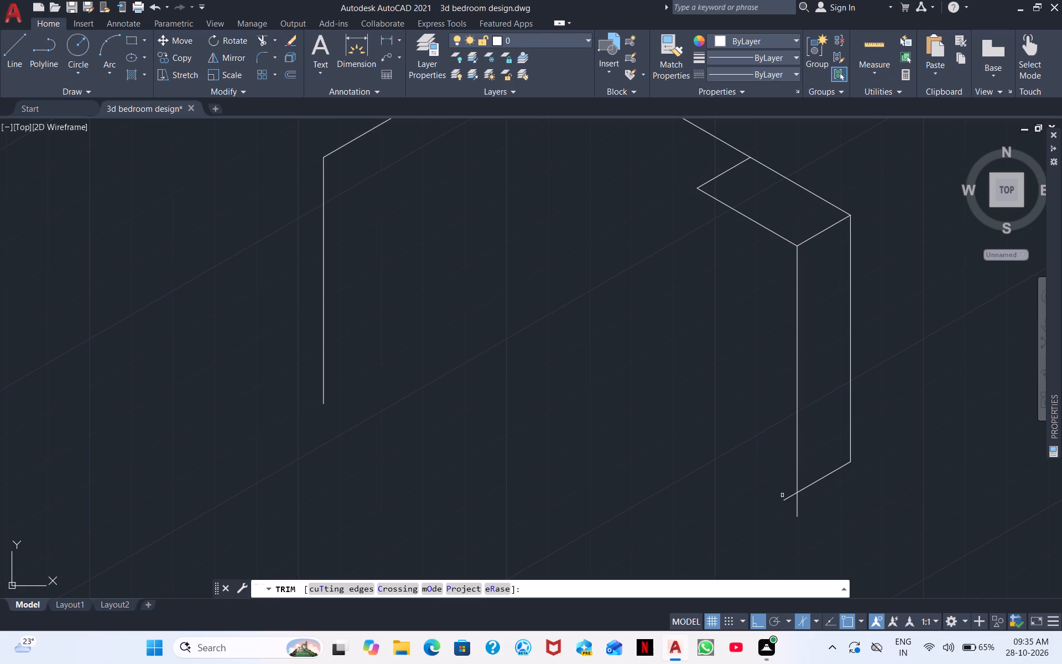
drag(782, 495, 808, 499)
right_click(696, 497)
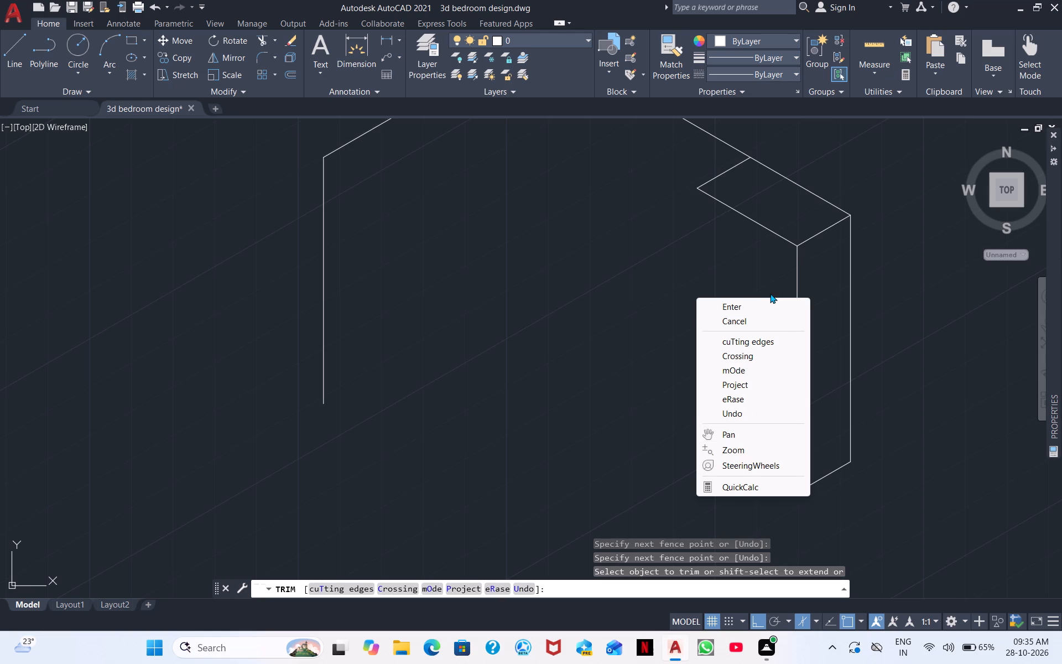
click(752, 301)
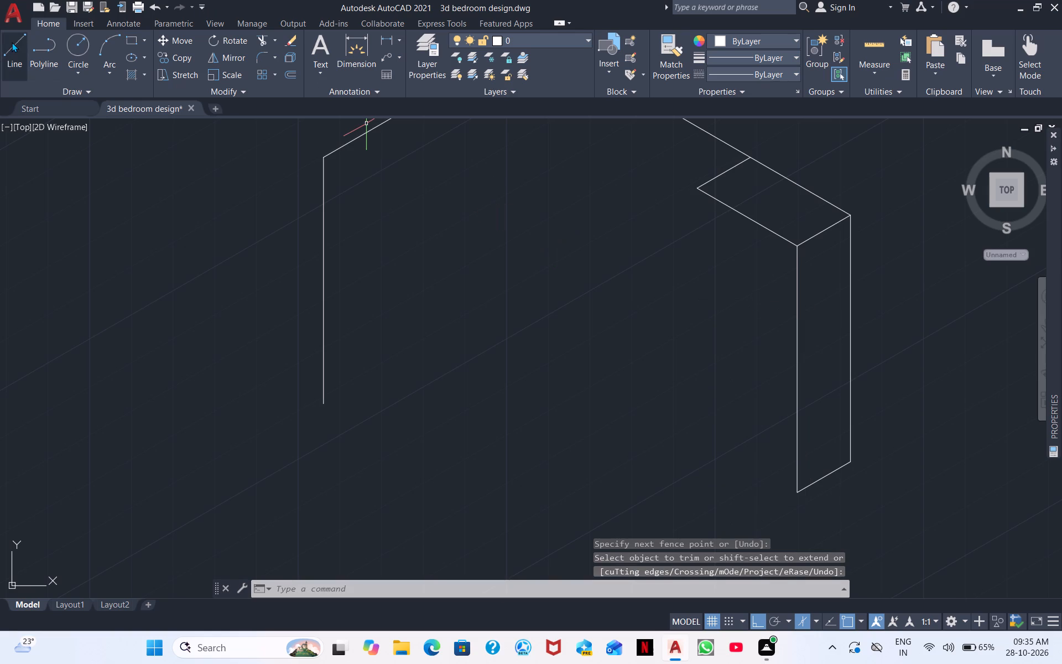
Draw a 320-unit line down from the inner front top corner, continuing it at 30° past the outer panel.
click(12, 42)
click(695, 189)
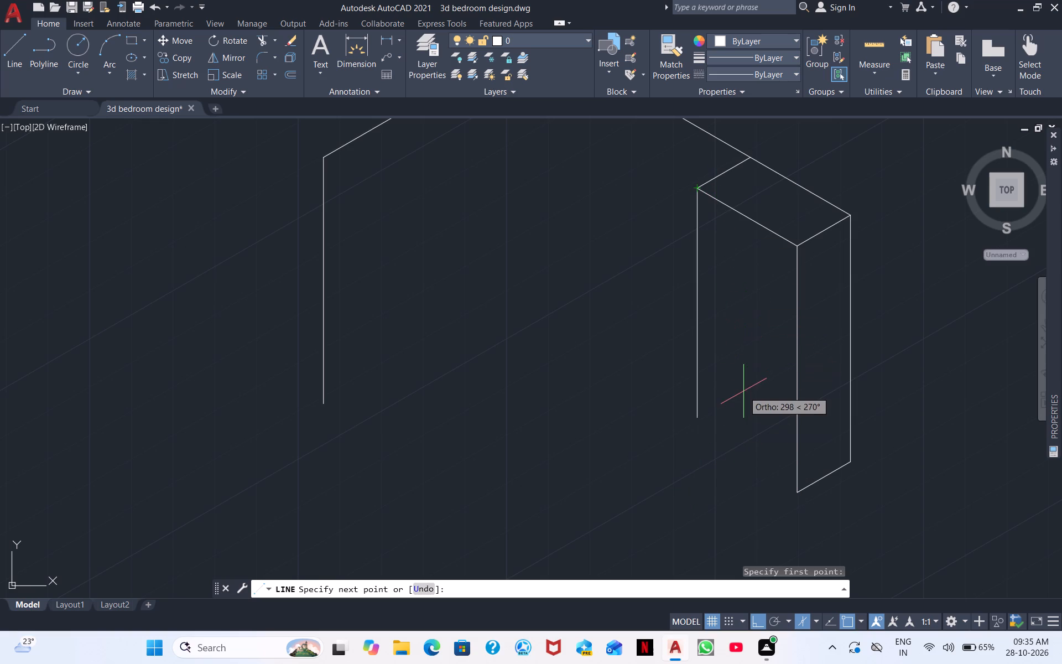
text(320)
key(Return)
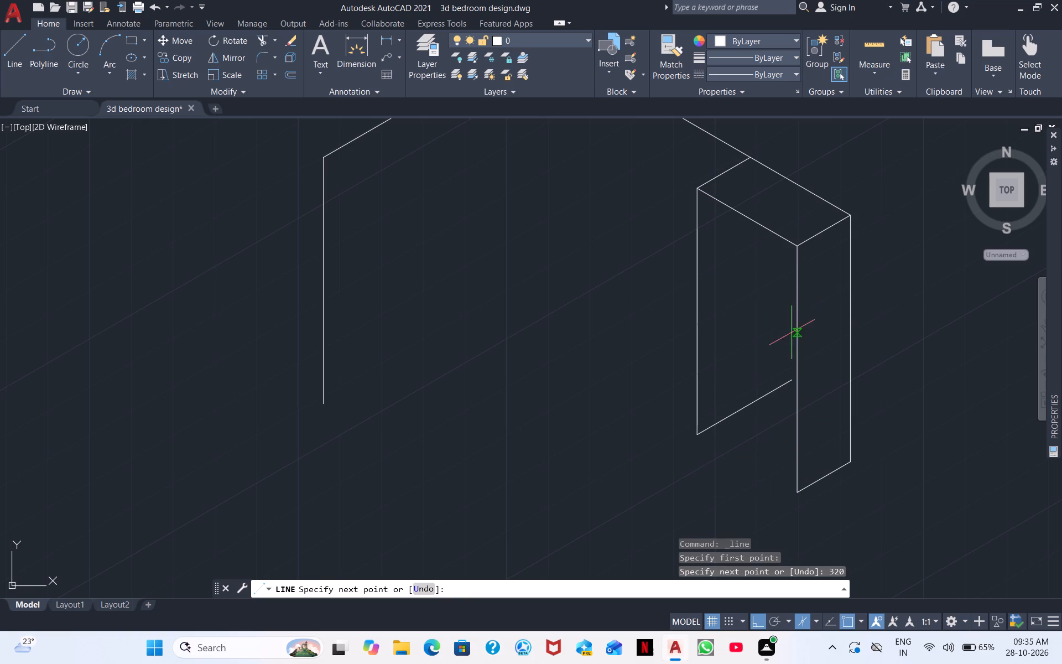
click(974, 324)
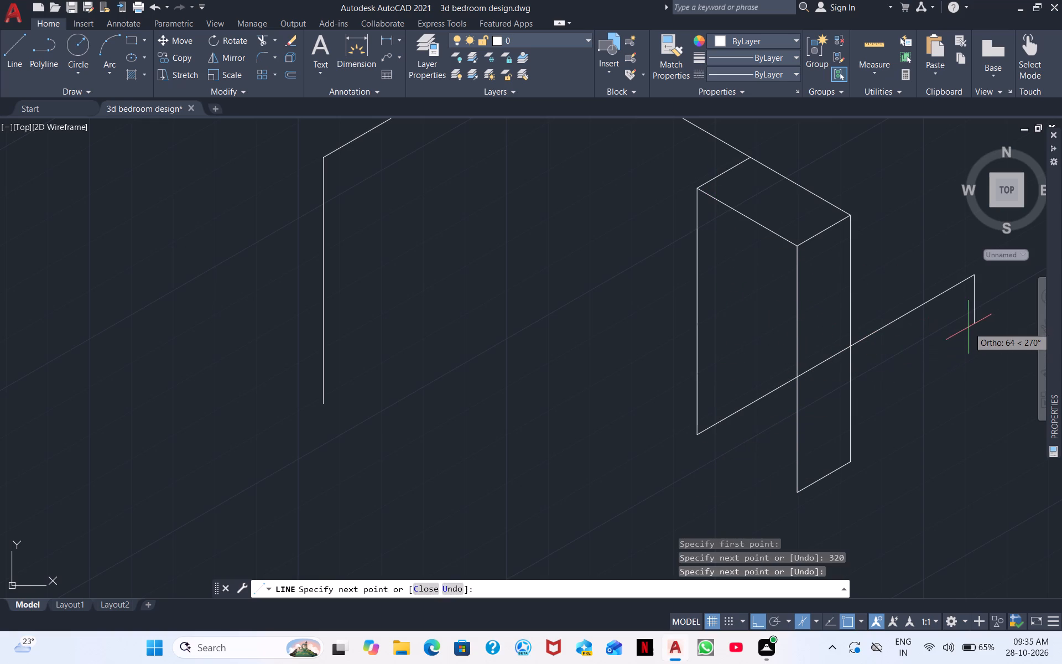
key(Escape)
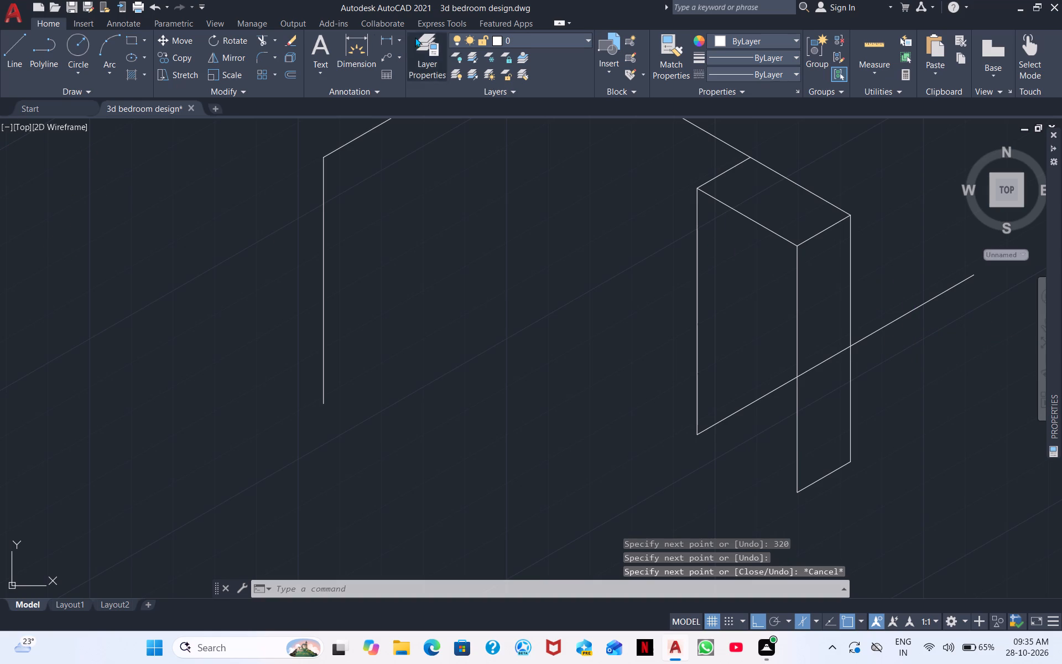
Trim the 30° bottom line back to the outer panel's front vertical edge.
click(261, 37)
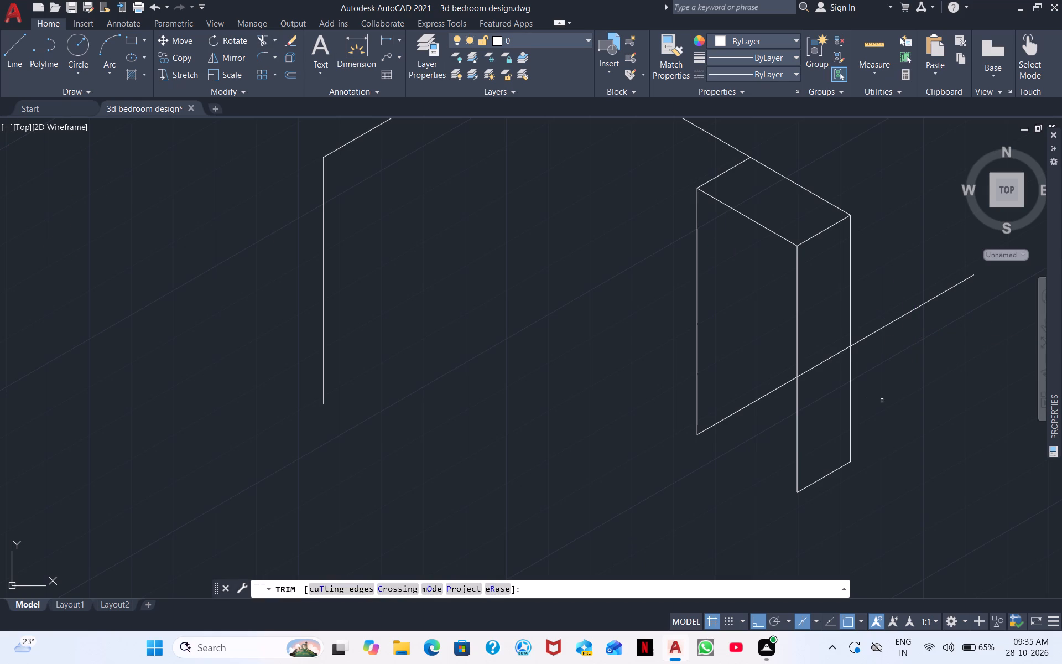
drag(810, 351, 826, 395)
drag(865, 326, 897, 406)
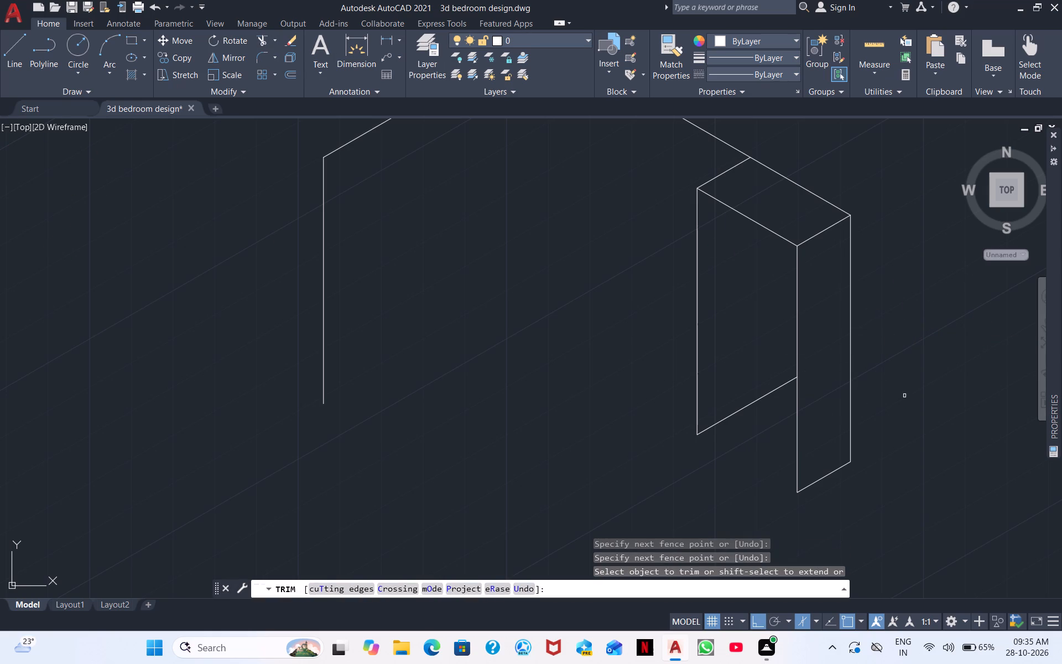
scroll(905, 396, down, 2)
middle_drag(940, 417, 1034, 387)
right_click(847, 409)
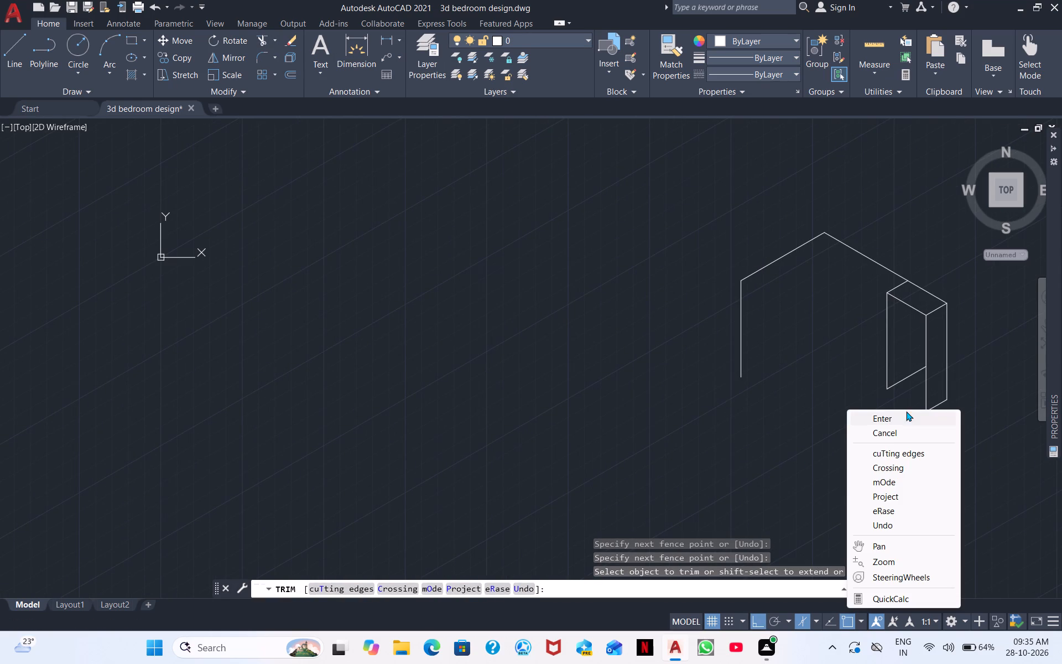
click(894, 422)
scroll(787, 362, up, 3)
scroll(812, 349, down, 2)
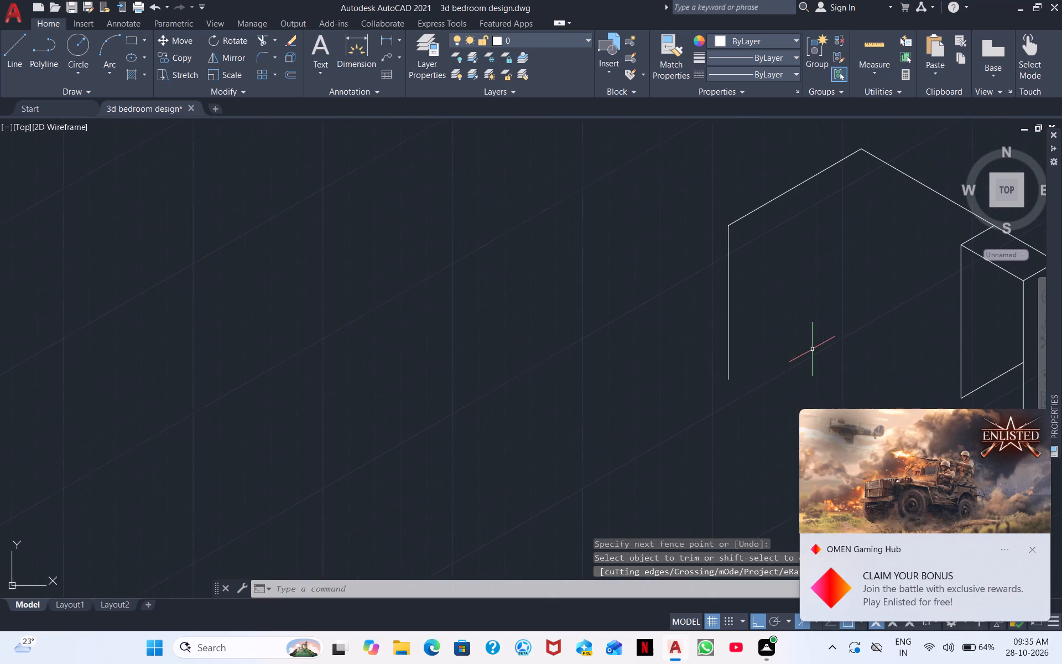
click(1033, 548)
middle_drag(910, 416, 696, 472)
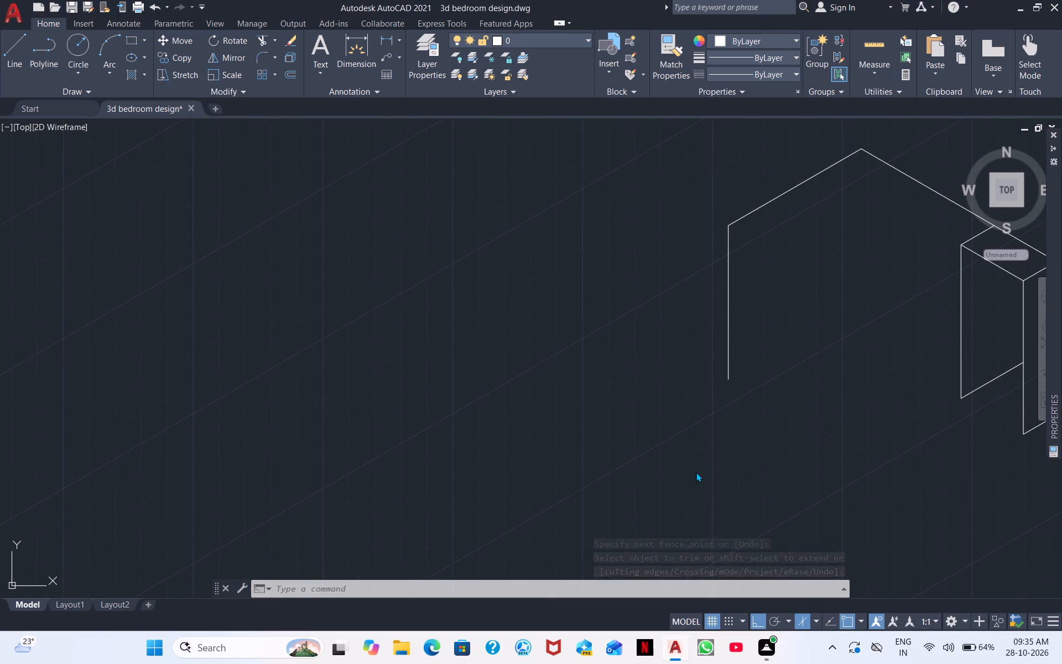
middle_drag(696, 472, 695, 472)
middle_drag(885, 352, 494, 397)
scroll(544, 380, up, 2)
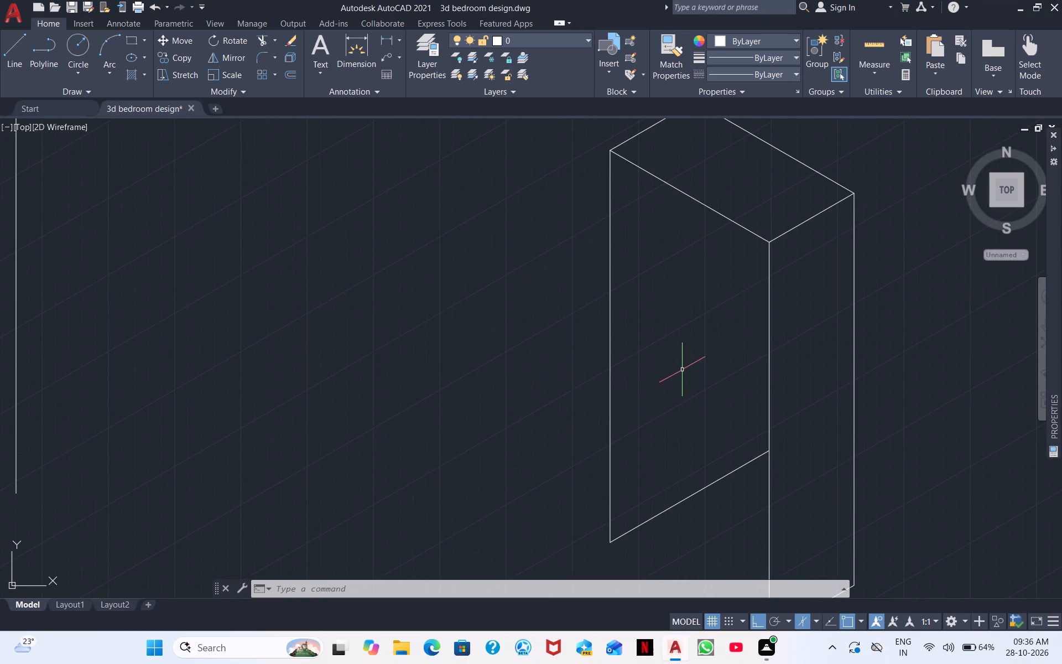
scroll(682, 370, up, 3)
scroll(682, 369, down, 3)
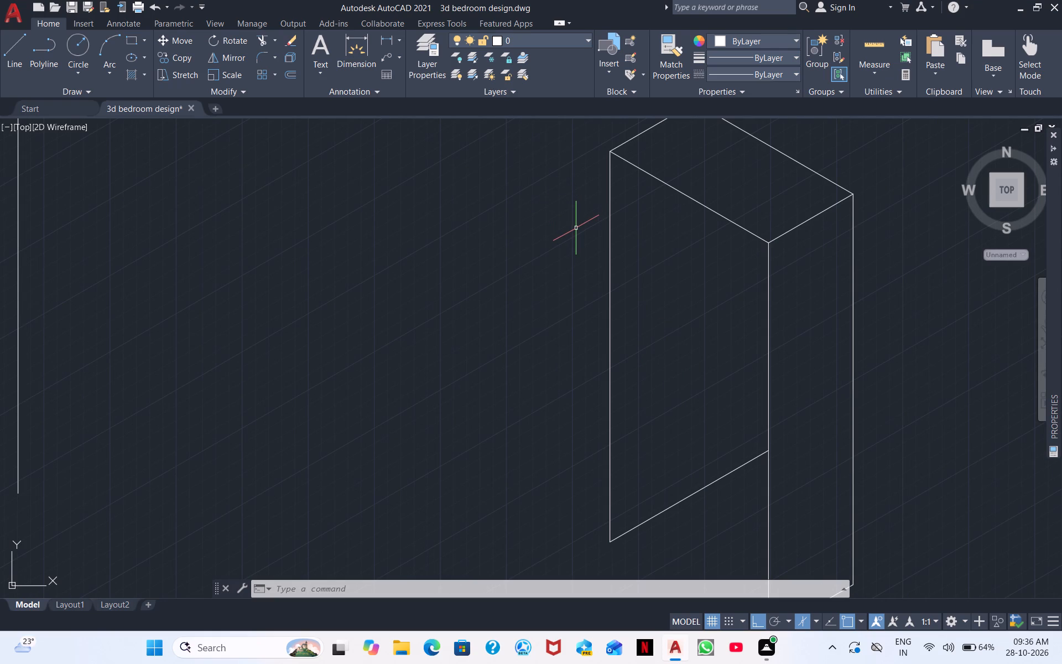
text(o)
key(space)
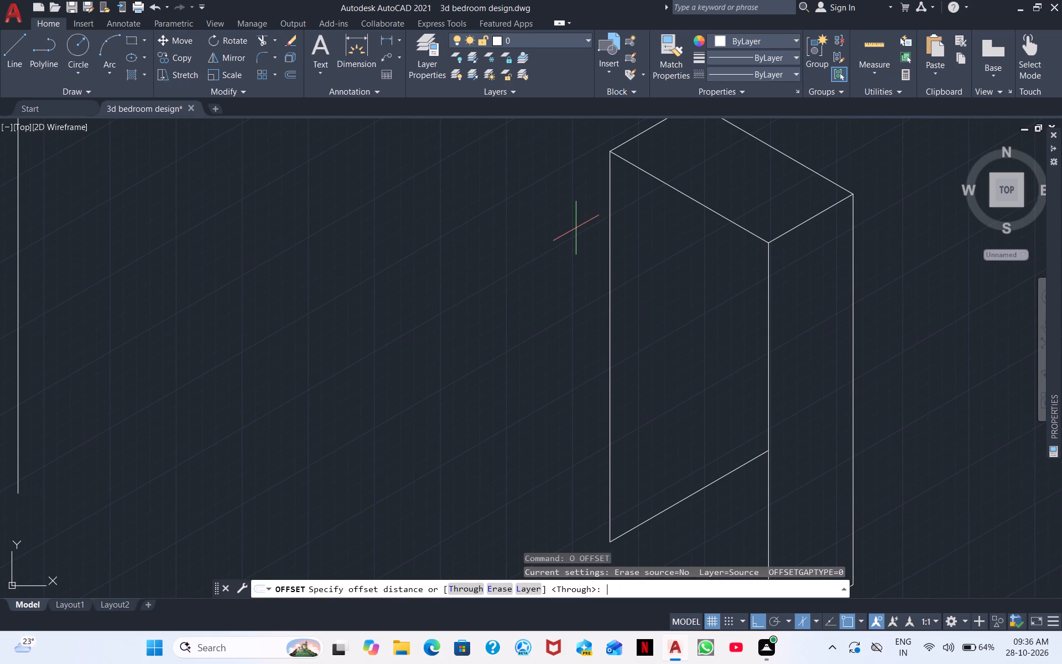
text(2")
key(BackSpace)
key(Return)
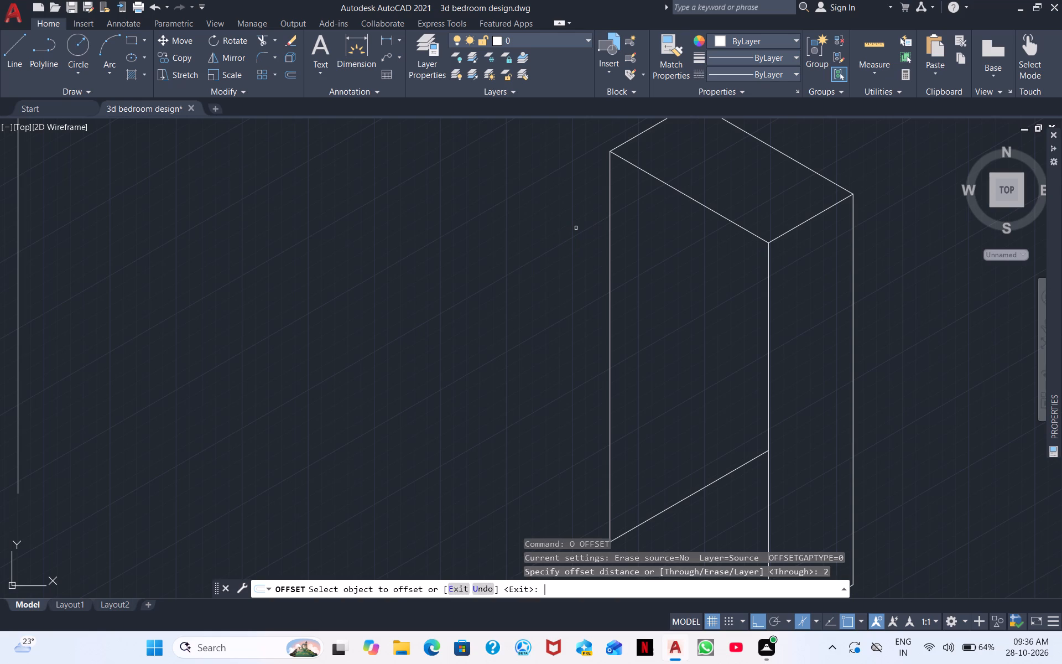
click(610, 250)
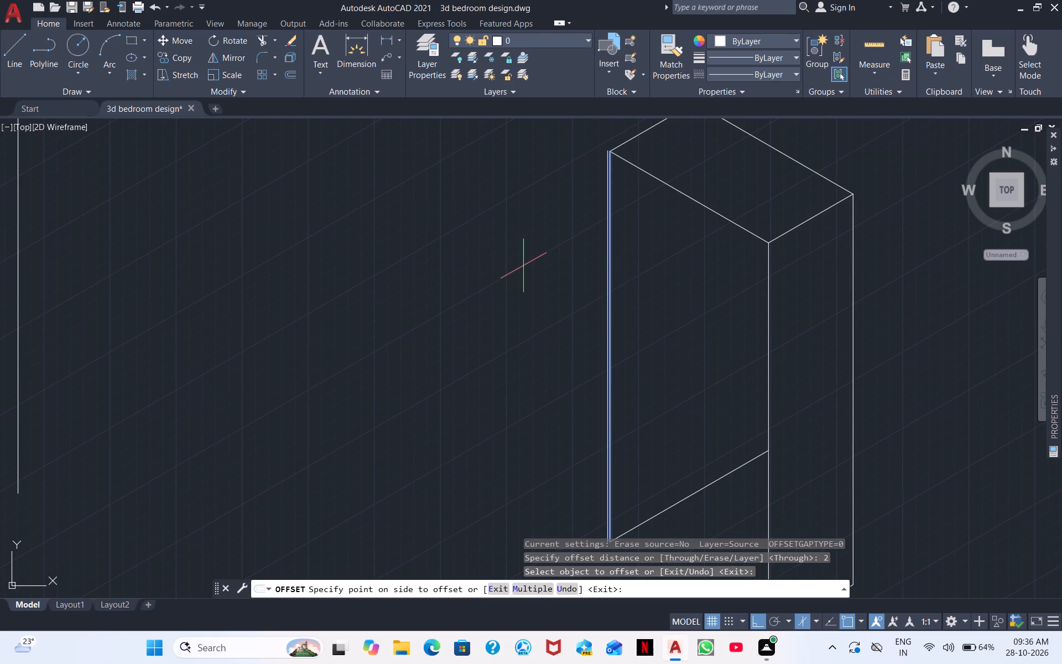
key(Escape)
Offset the front face's inner and outer vertical edges 5 units inward.
text(o)
key(space)
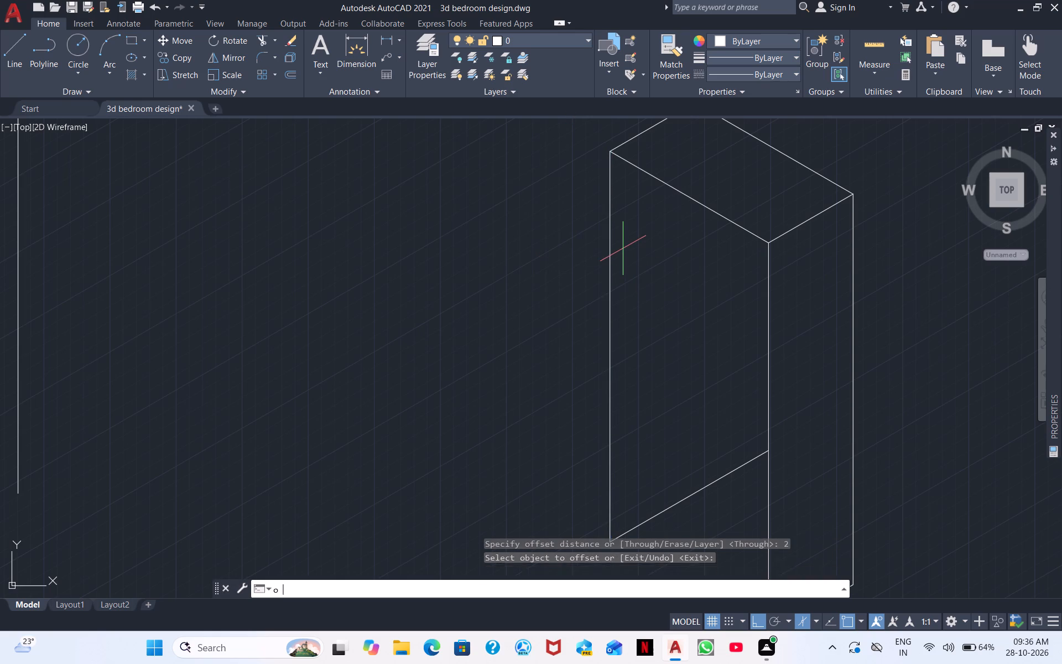
key(5)
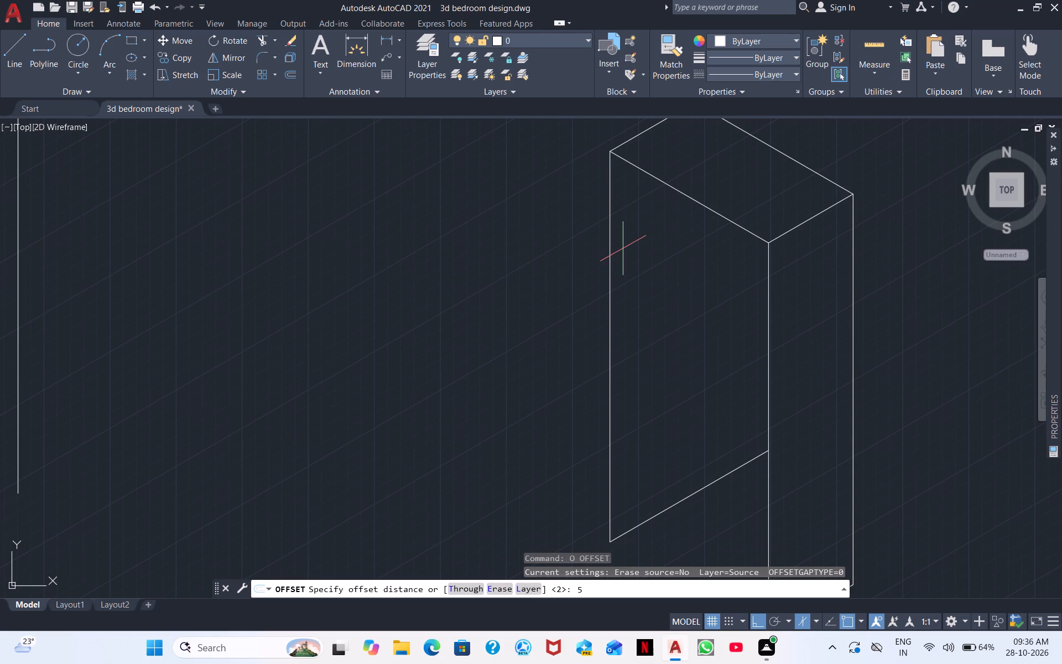
key(Return)
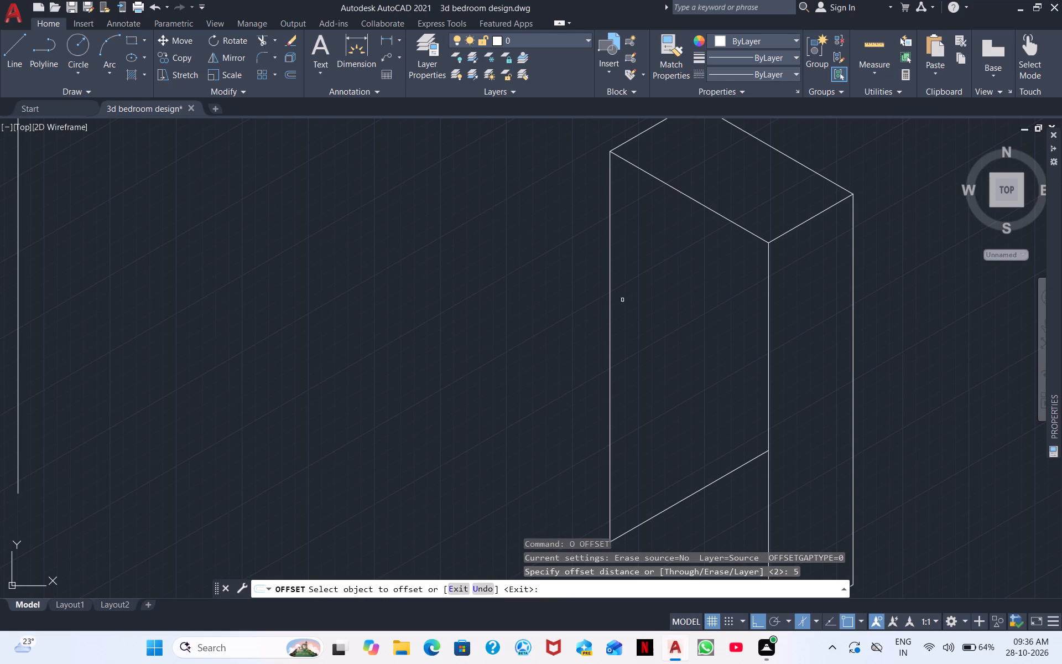
drag(611, 355, 669, 369)
click(685, 371)
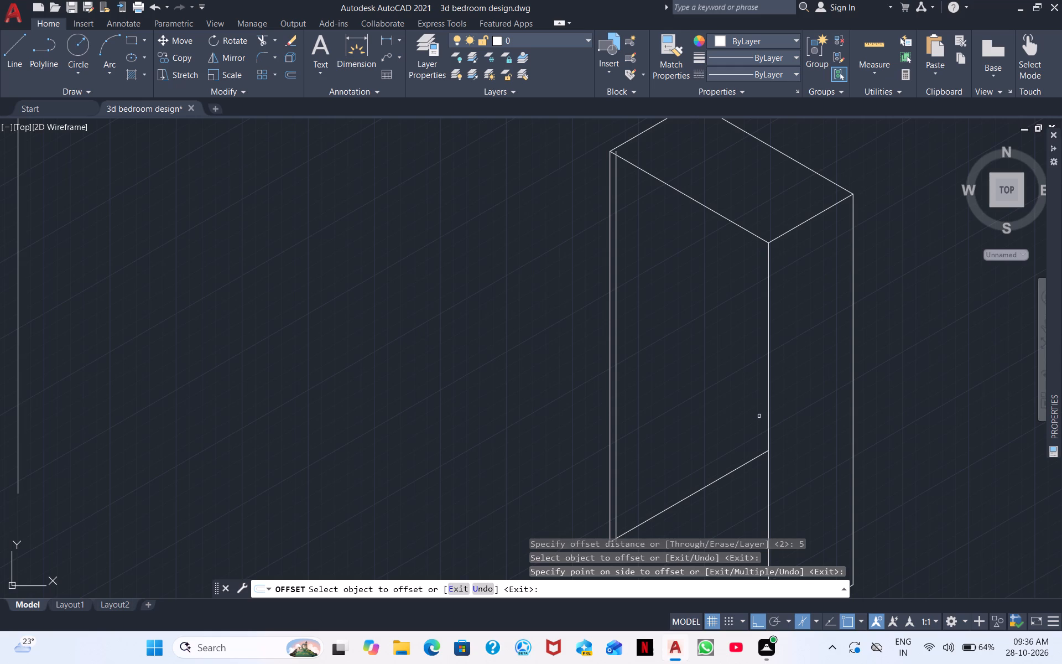
drag(769, 409, 745, 417)
click(745, 417)
middle_drag(743, 417, 745, 359)
scroll(747, 377, down, 2)
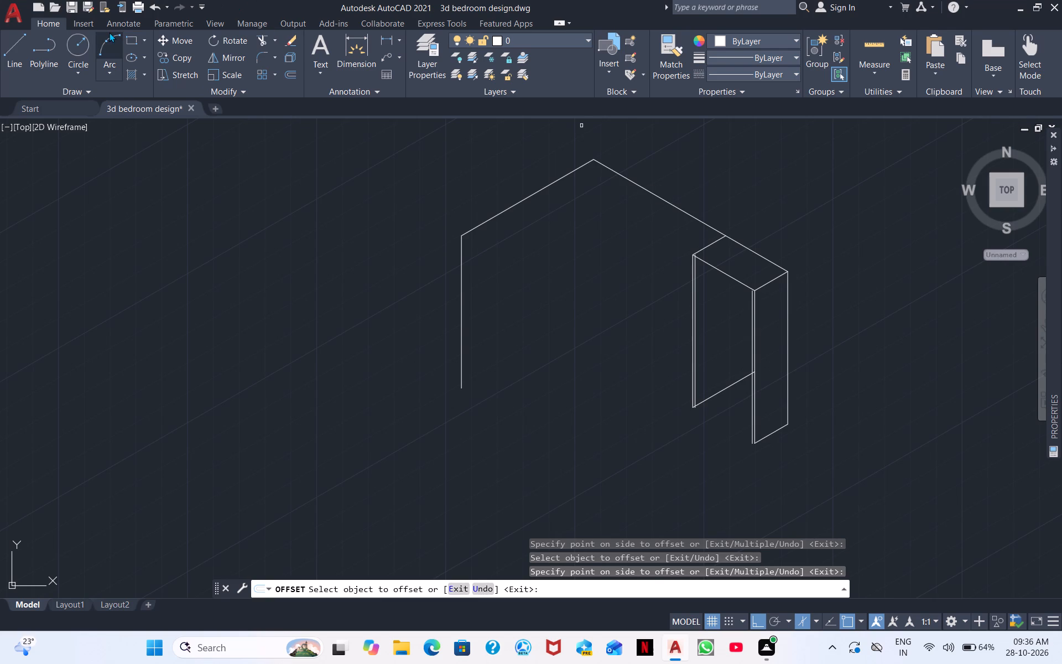
Trim the inner offset line to the sloping top edge and the bottom edge, and extend the outer offset line up to the top edge.
click(254, 35)
scroll(755, 245, up, 3)
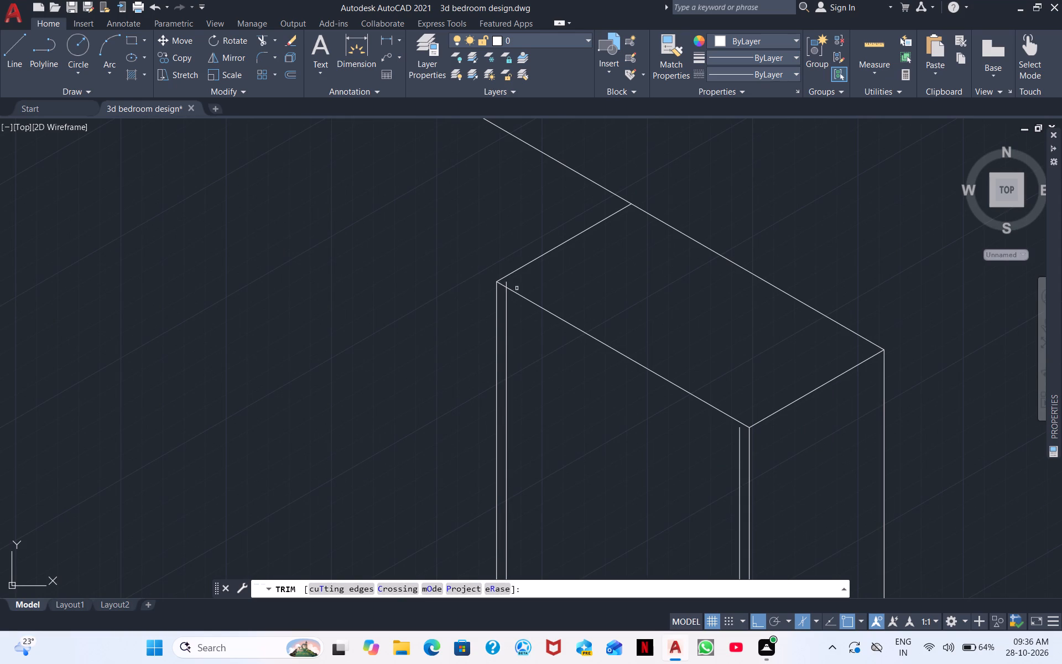
click(504, 281)
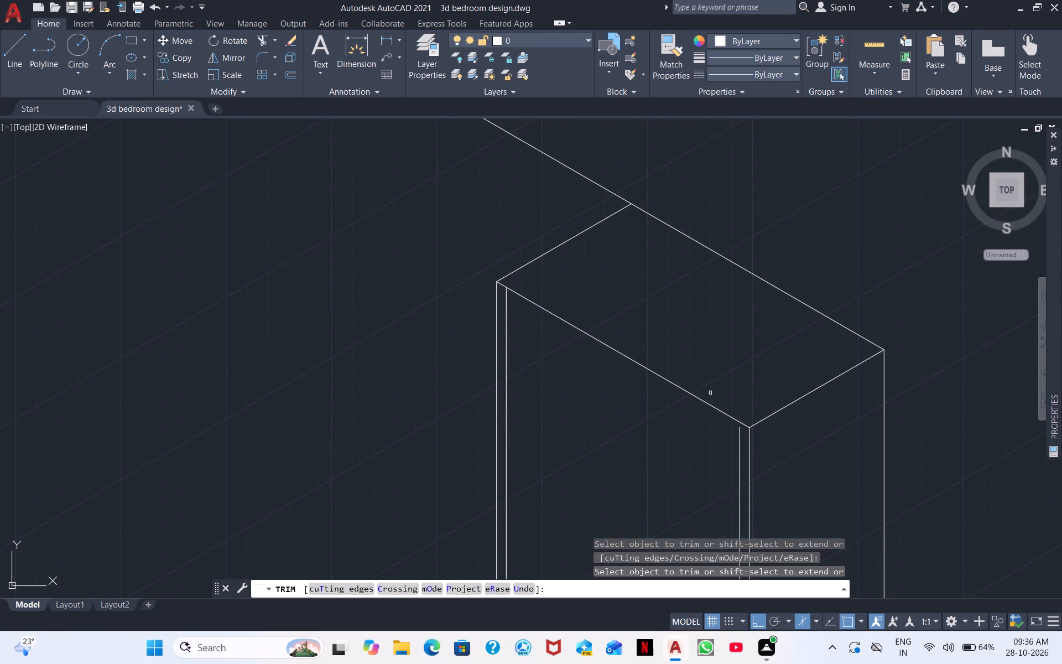
shift+click(739, 460)
scroll(645, 463, down, 1)
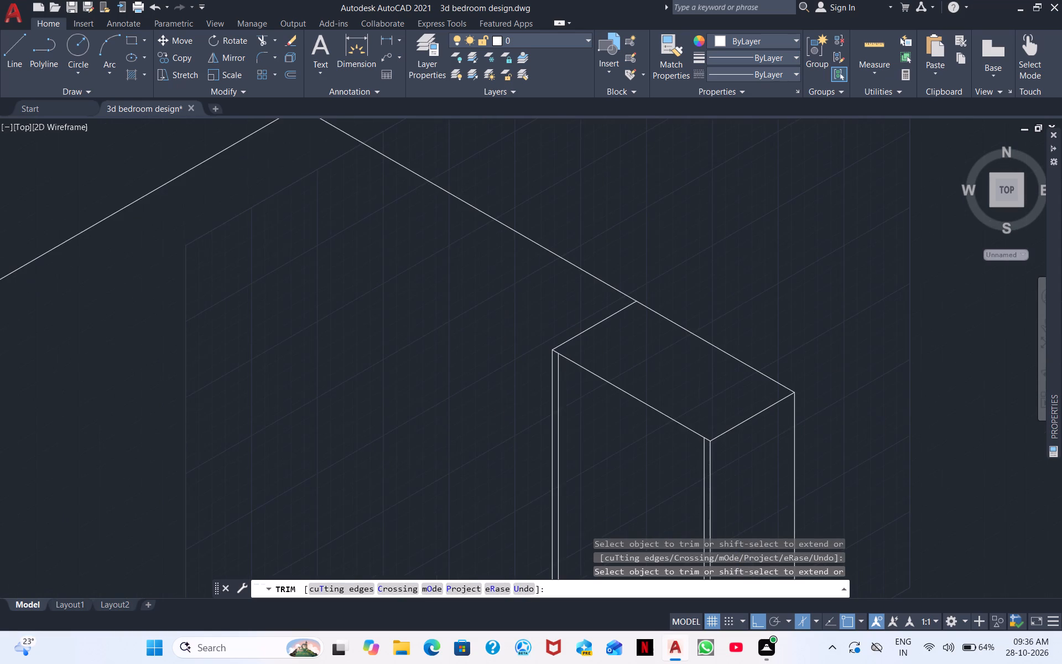
middle_drag(645, 462, 706, 226)
scroll(712, 230, down, 1)
scroll(653, 429, up, 3)
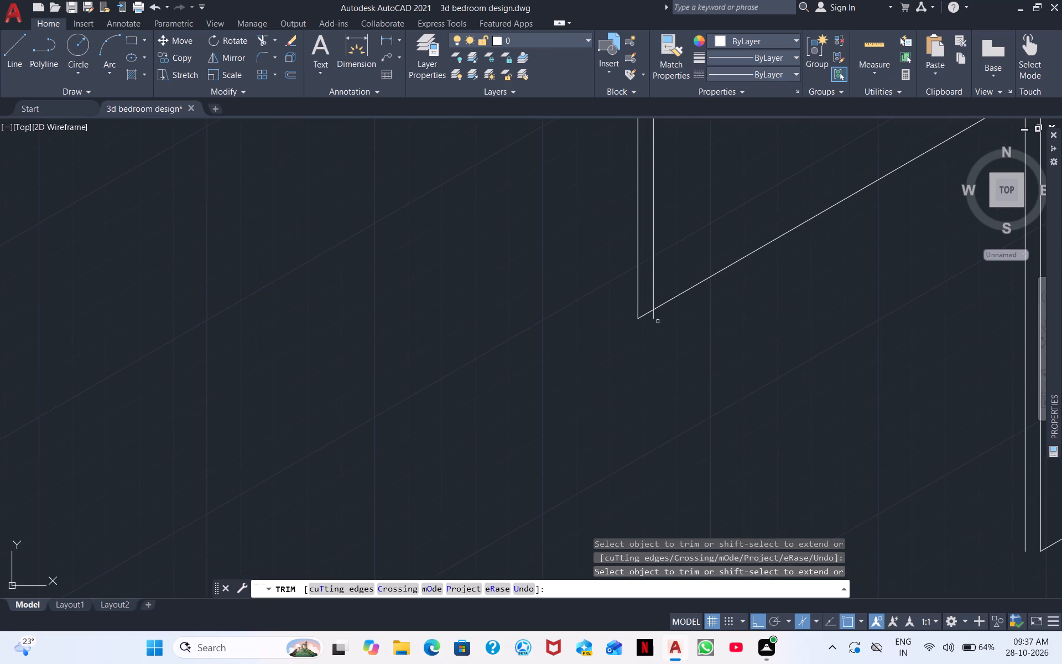
click(654, 319)
Draw a short line closing the bottom between the front face's outer vertical edge and its offset line.
scroll(835, 419, down, 3)
middle_drag(863, 407, 864, 406)
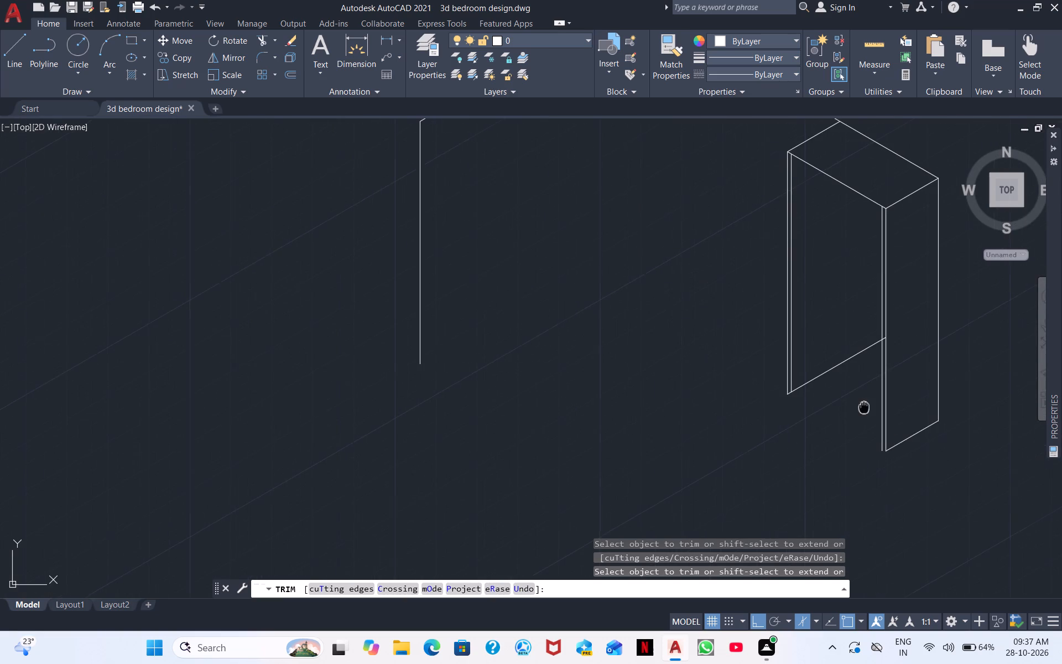
middle_drag(864, 406, 598, 295)
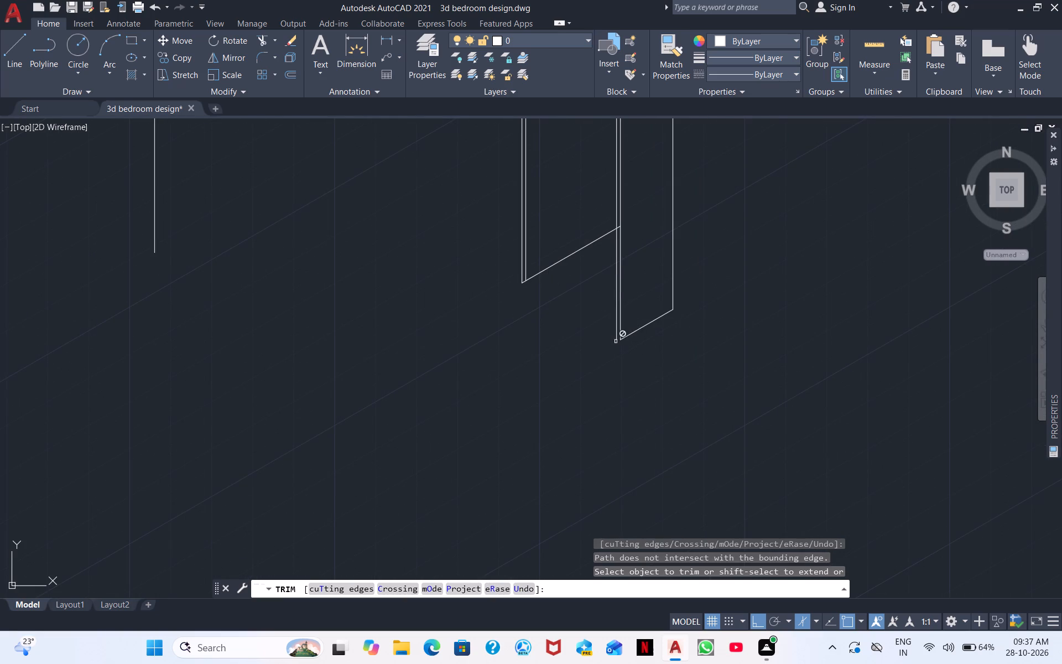
scroll(585, 355, up, 4)
middle_drag(725, 287, 445, 376)
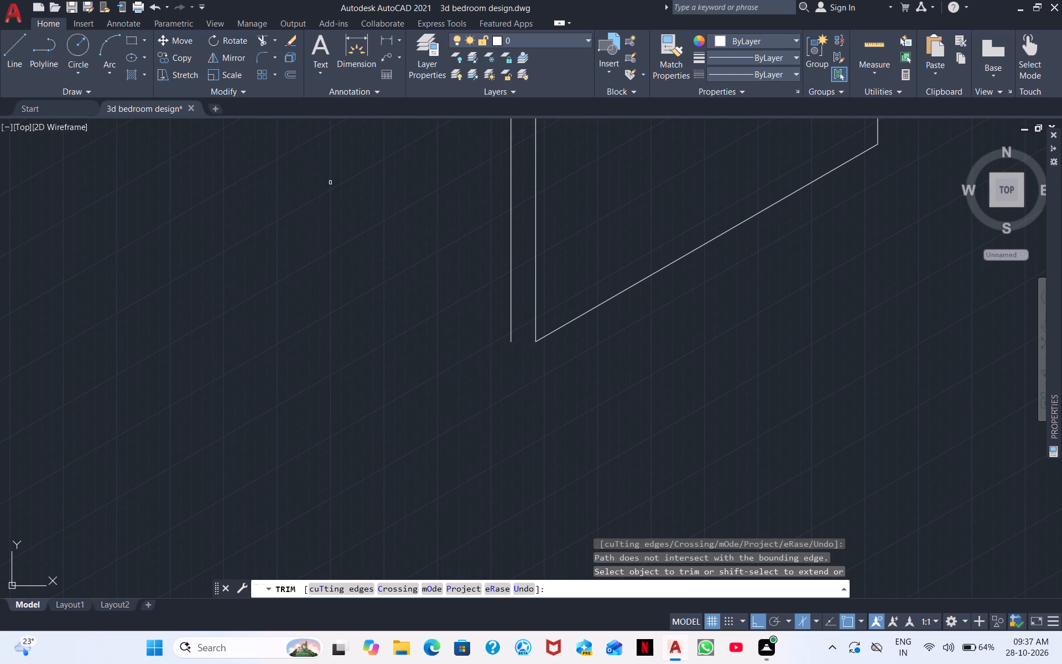
click(6, 45)
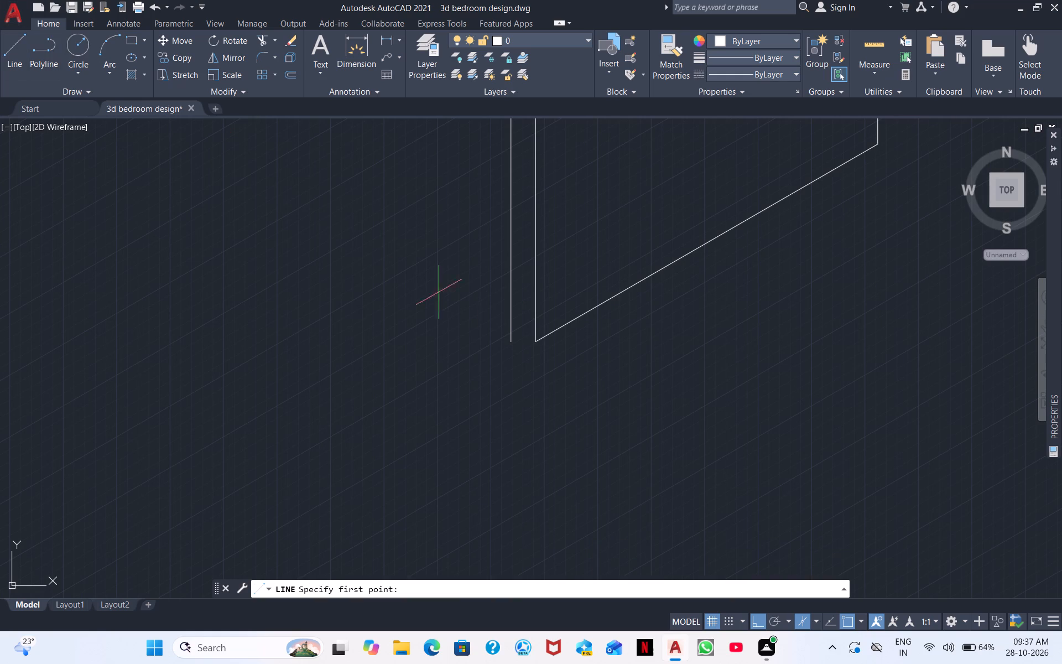
click(534, 340)
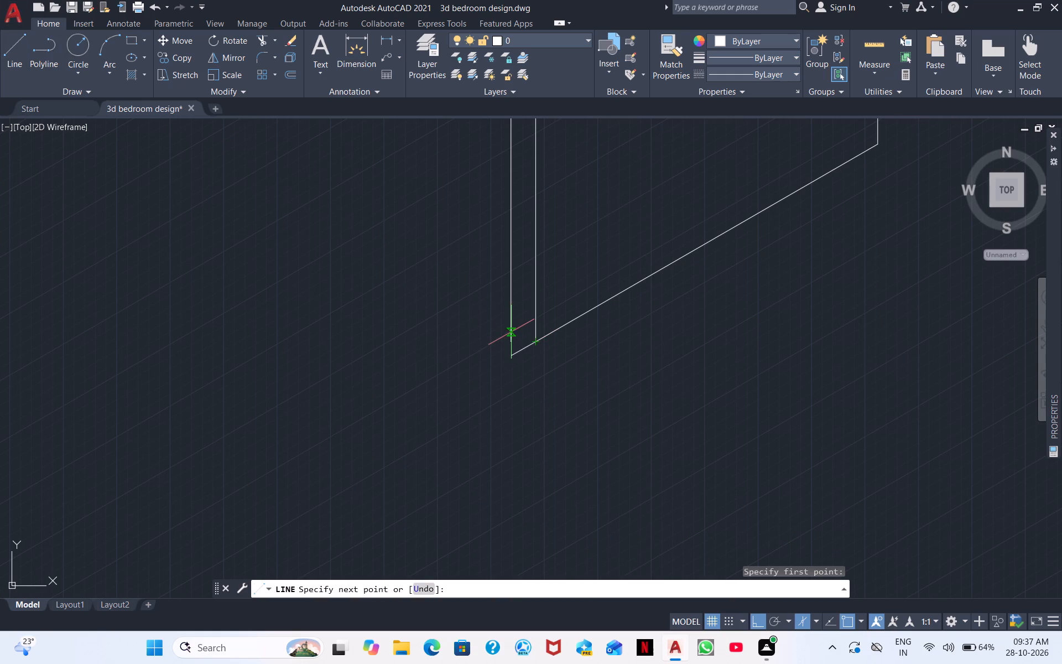
click(511, 336)
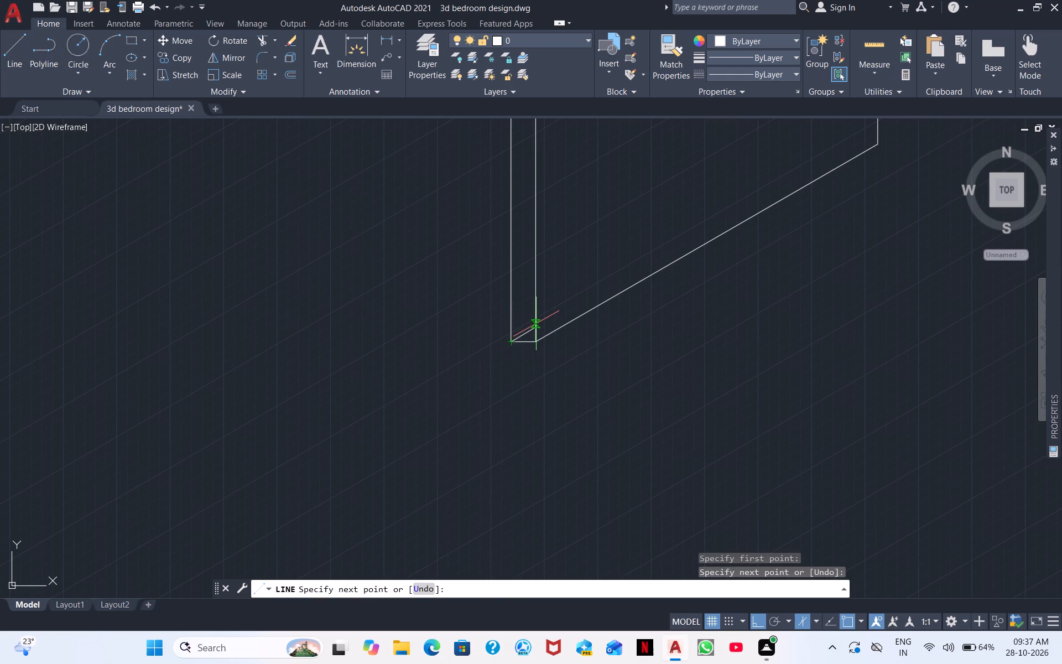
key(Escape)
Draw a long 150° line from the outer offset line, below the unit's top, to beyond the 30° top edge.
scroll(583, 368, down, 4)
middle_drag(714, 468, 805, 557)
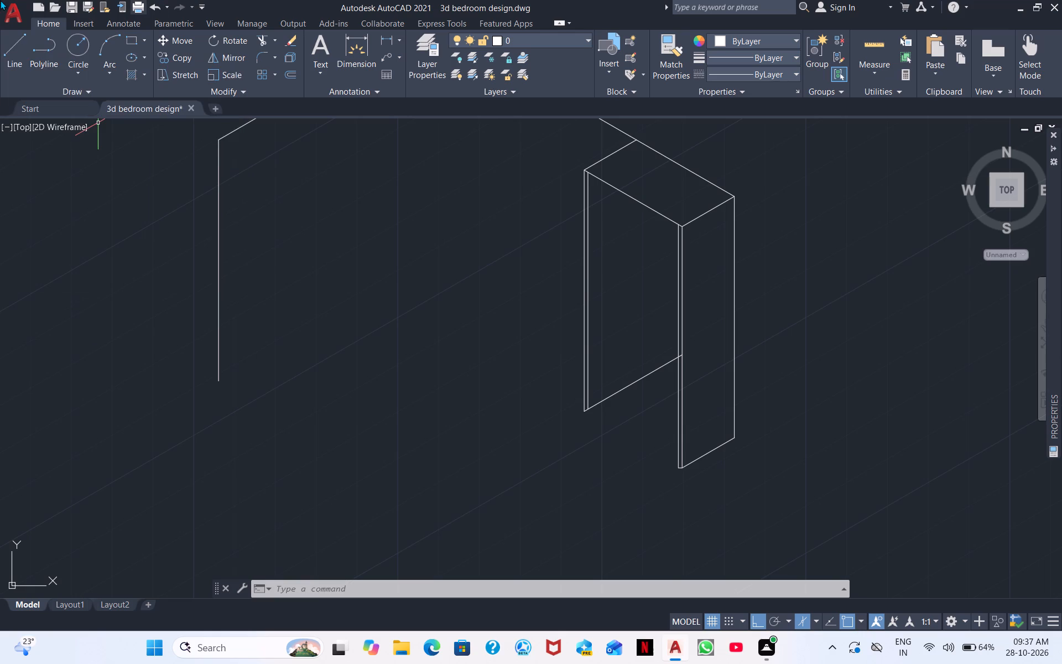
click(3, 45)
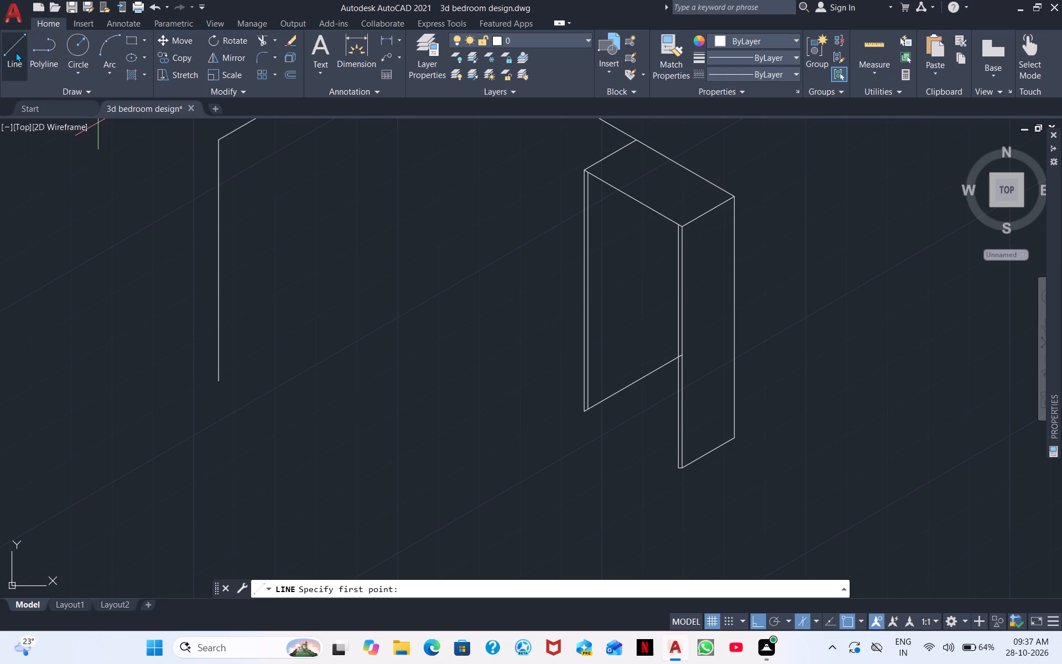
click(15, 52)
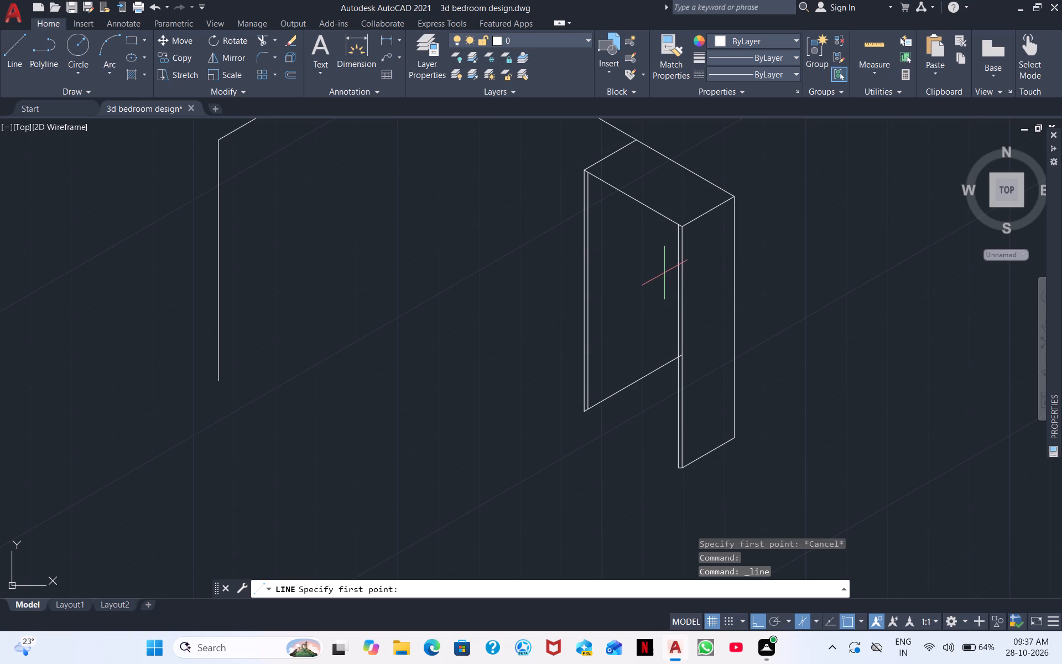
scroll(667, 269, up, 3)
middle_drag(707, 268, 722, 483)
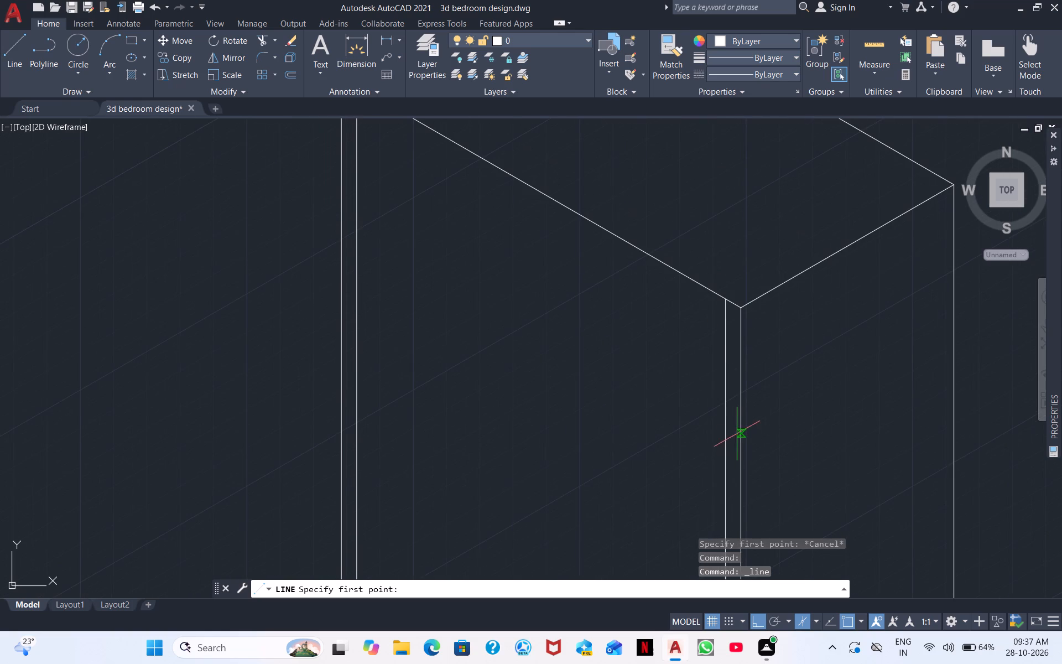
click(726, 444)
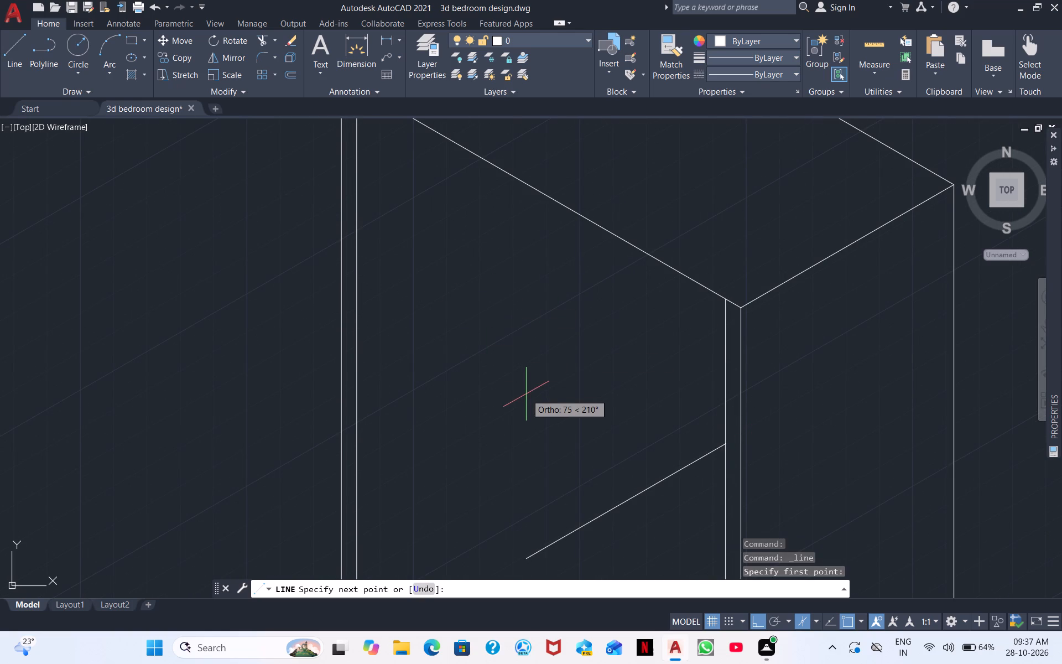
key(F5)
middle_drag(263, 235, 349, 382)
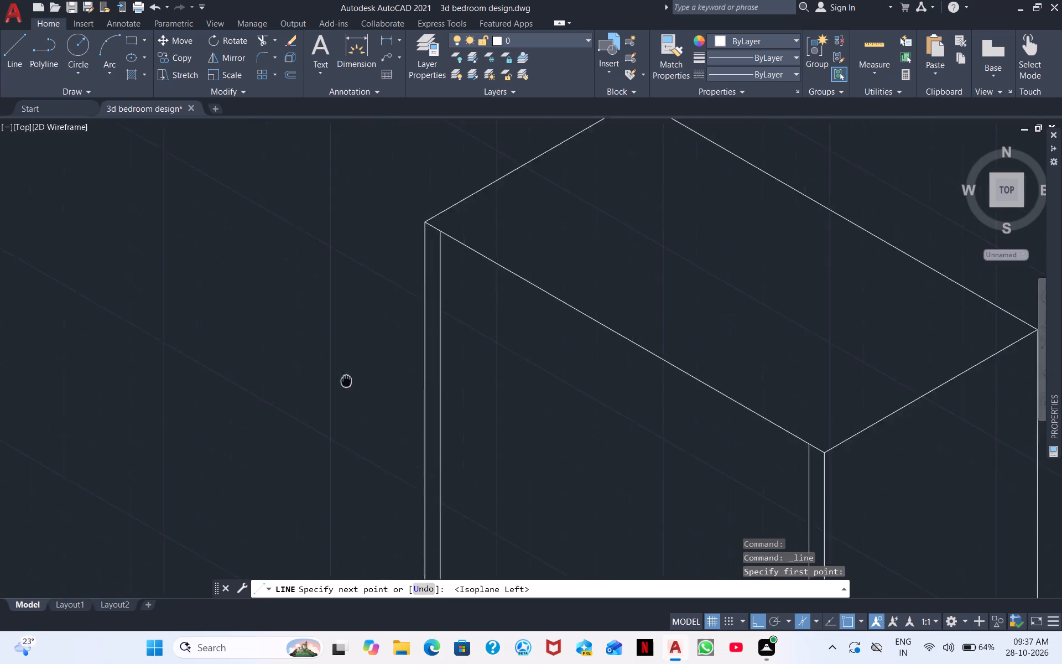
middle_drag(349, 382, 768, 541)
scroll(418, 231, down, 4)
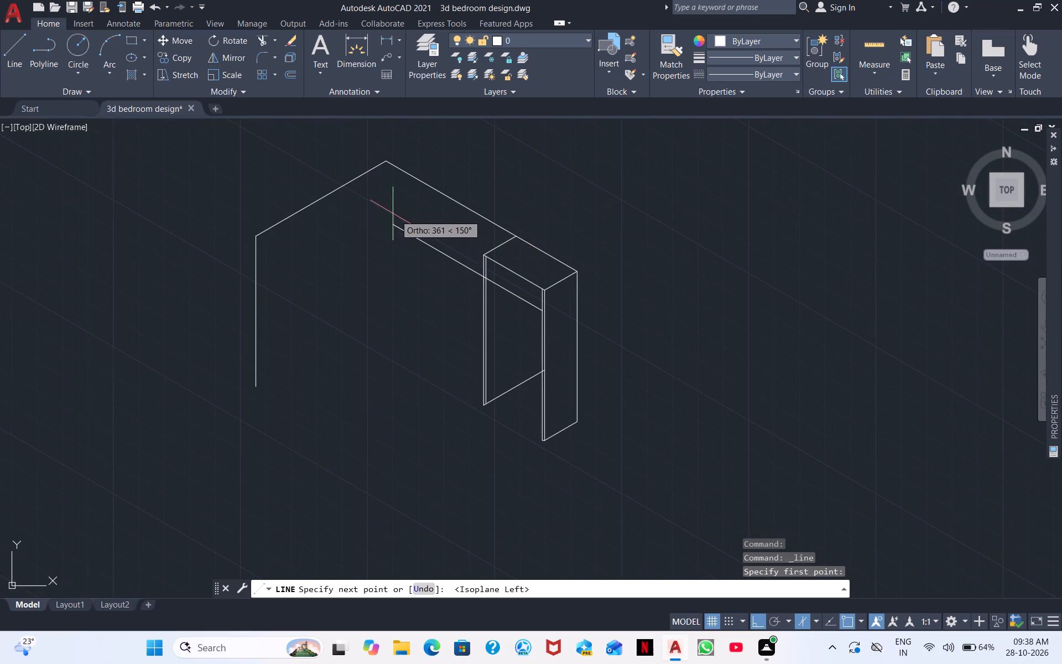
click(268, 160)
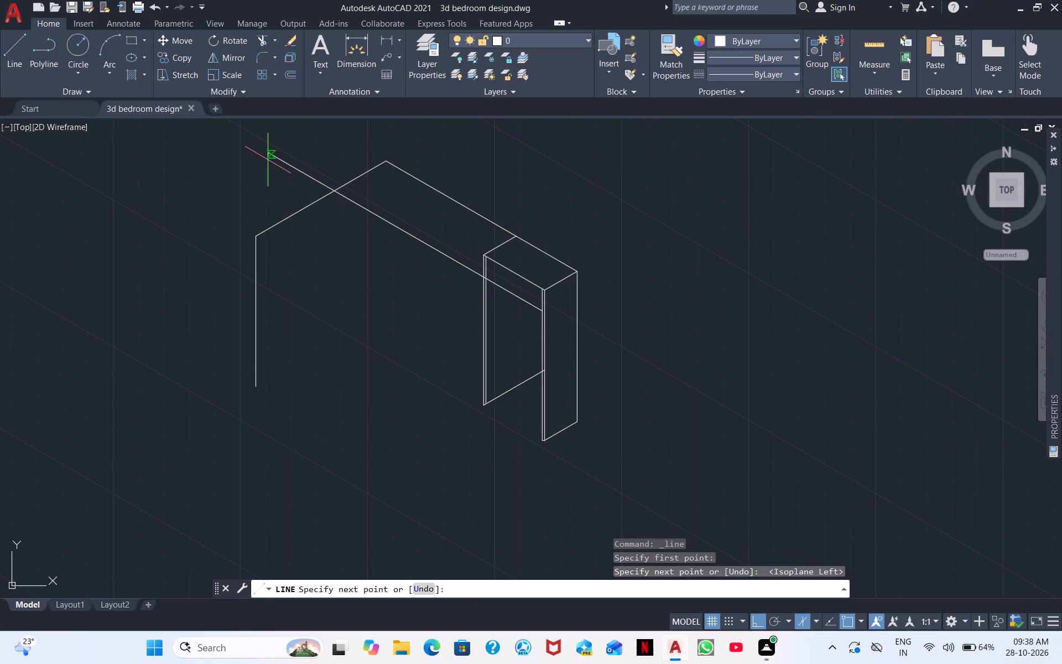
key(Escape)
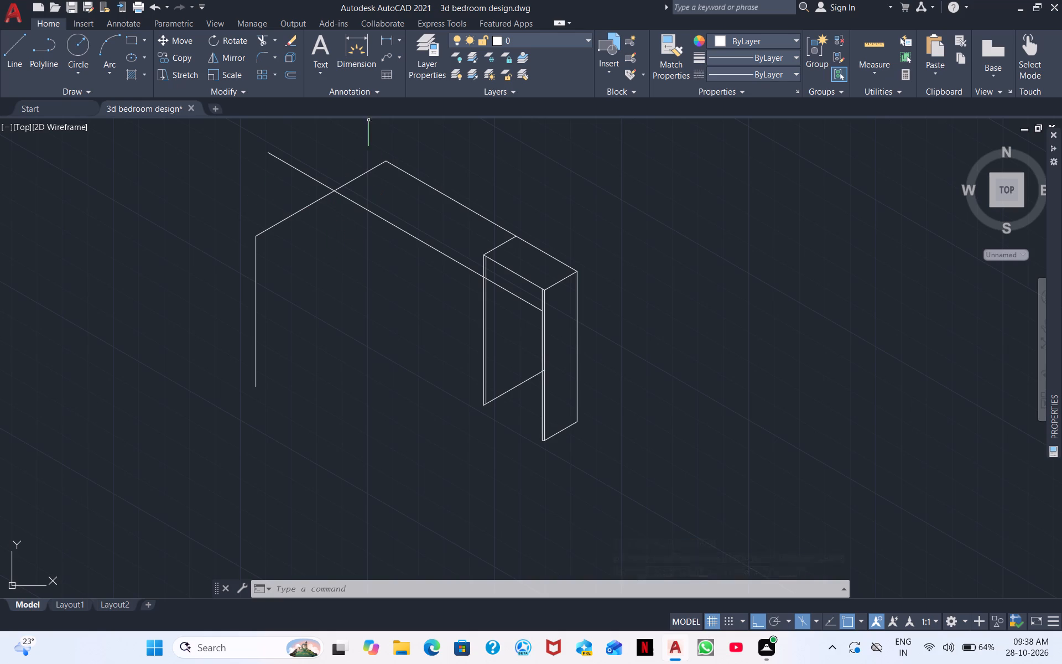
From the peak where the long top edges meet, draw a 30° line outward, an 80-unit line at 330°, and a return line to the long top edge.
click(20, 47)
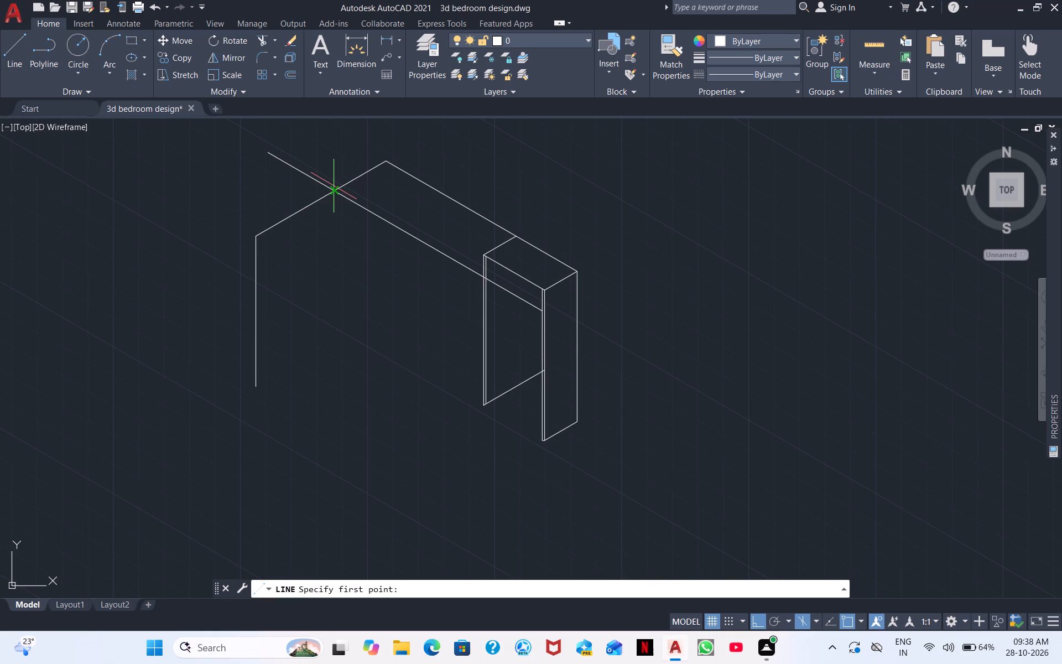
click(387, 161)
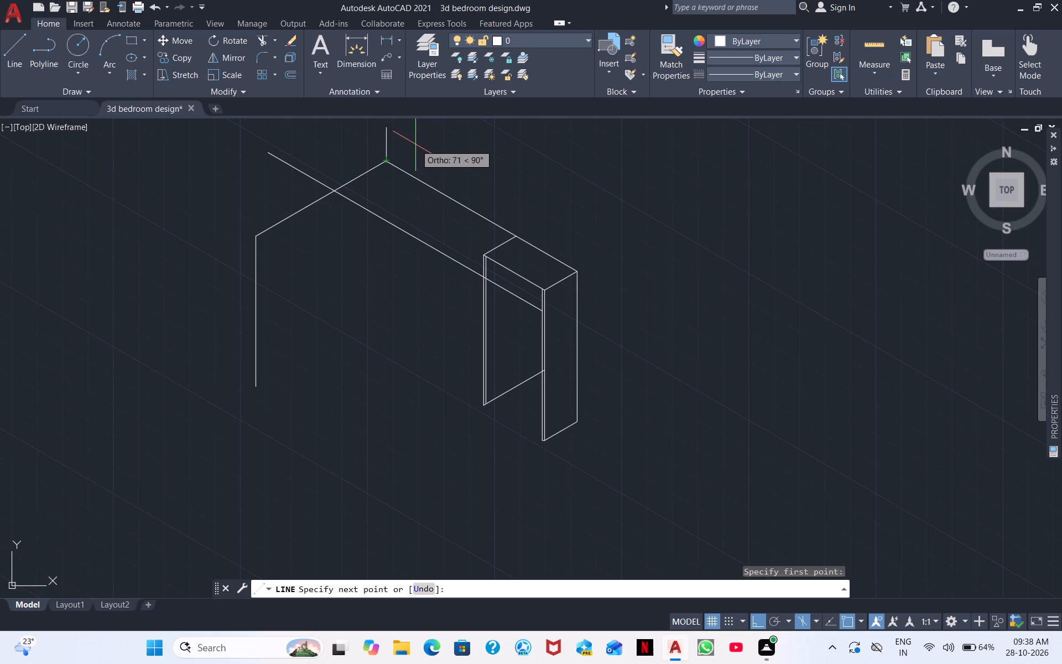
key(ctrl+F5)
click(437, 149)
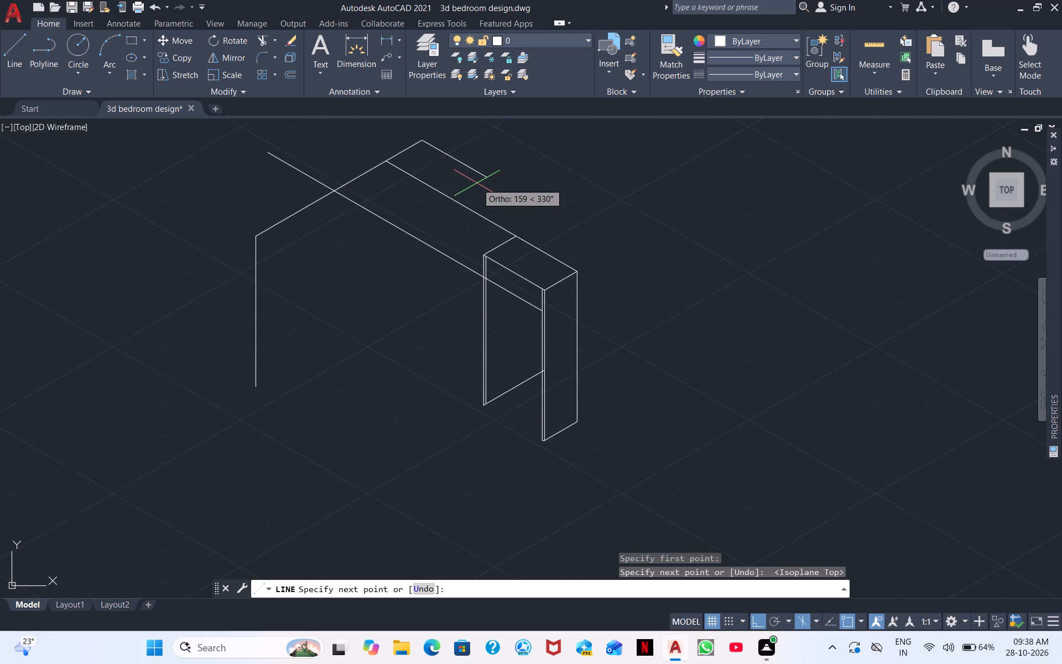
text(80)
key(Return)
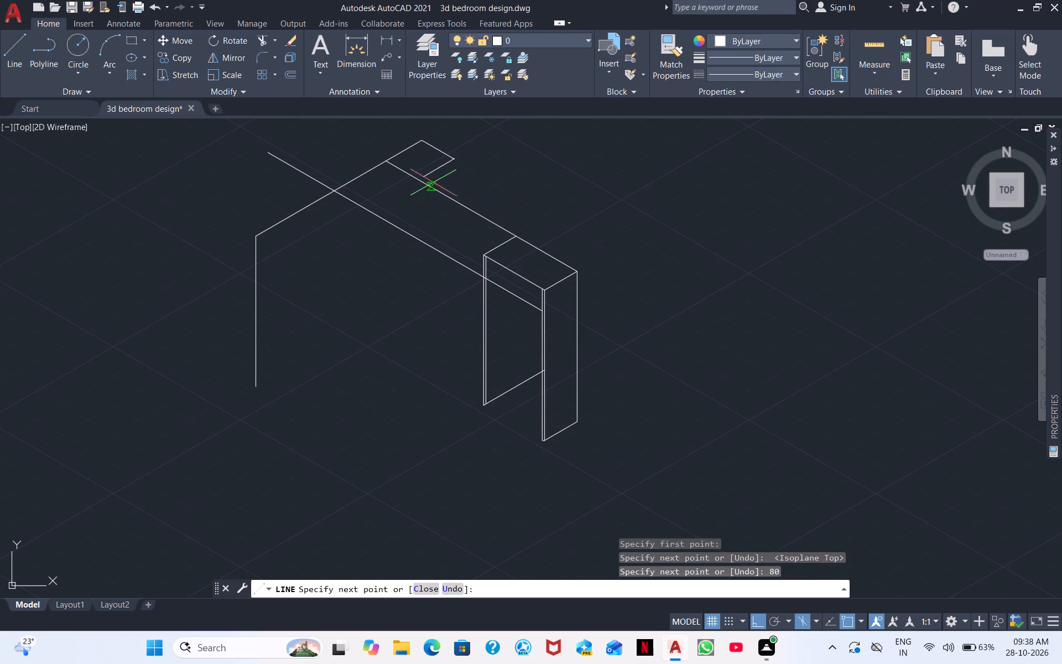
scroll(408, 188, up, 3)
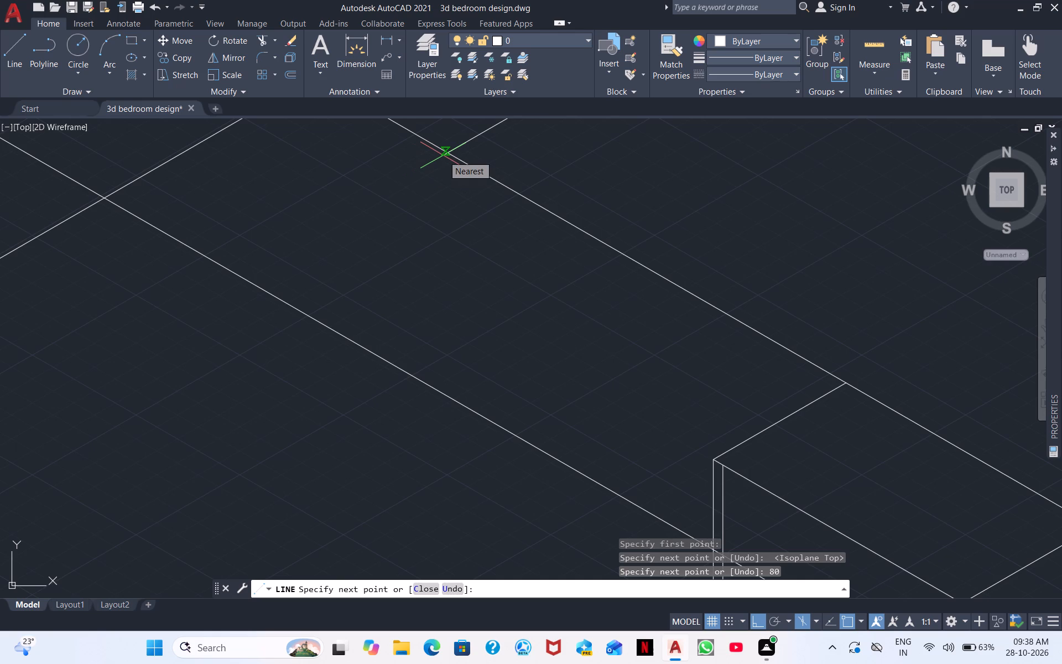
key(ctrl+F5)
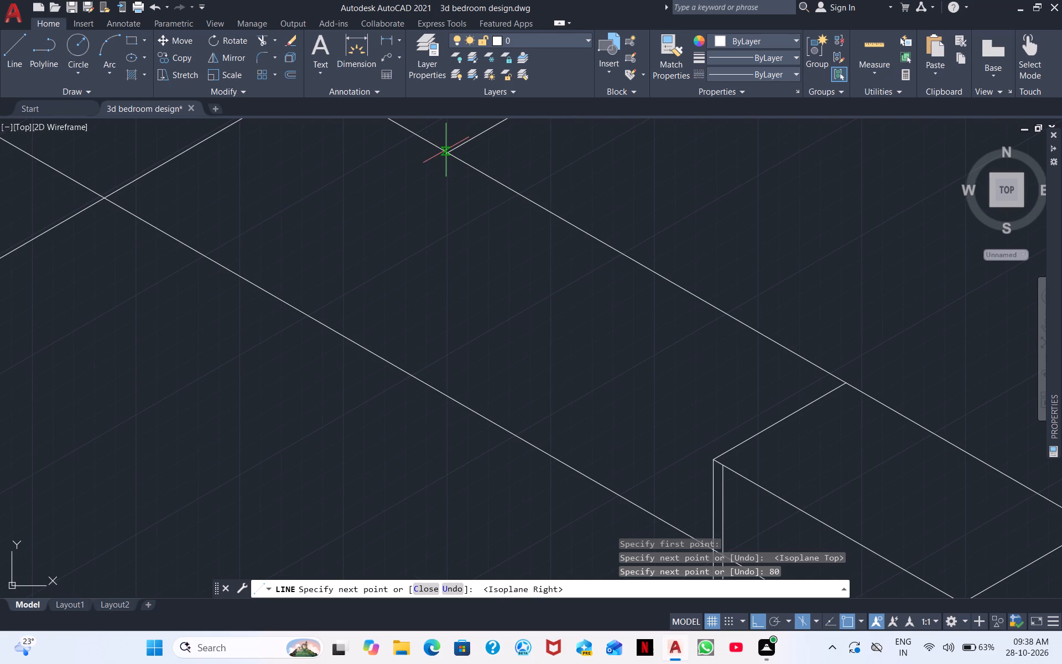
scroll(445, 155, up, 4)
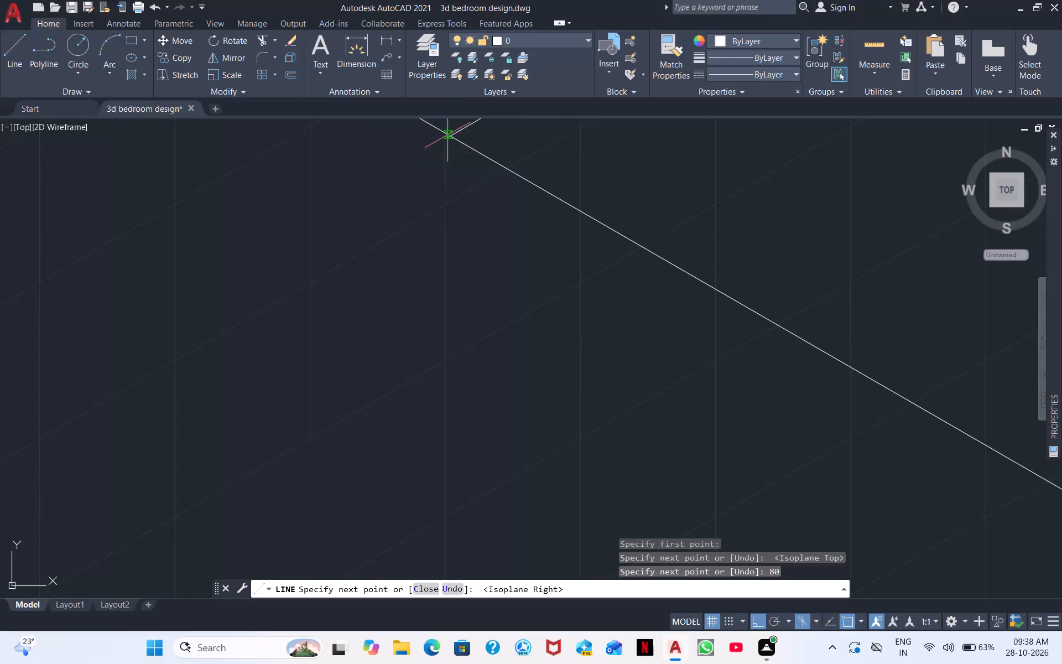
click(447, 134)
Continue with a 320-unit vertical line down from the point where the return line meets the long top edge.
scroll(403, 401, down, 4)
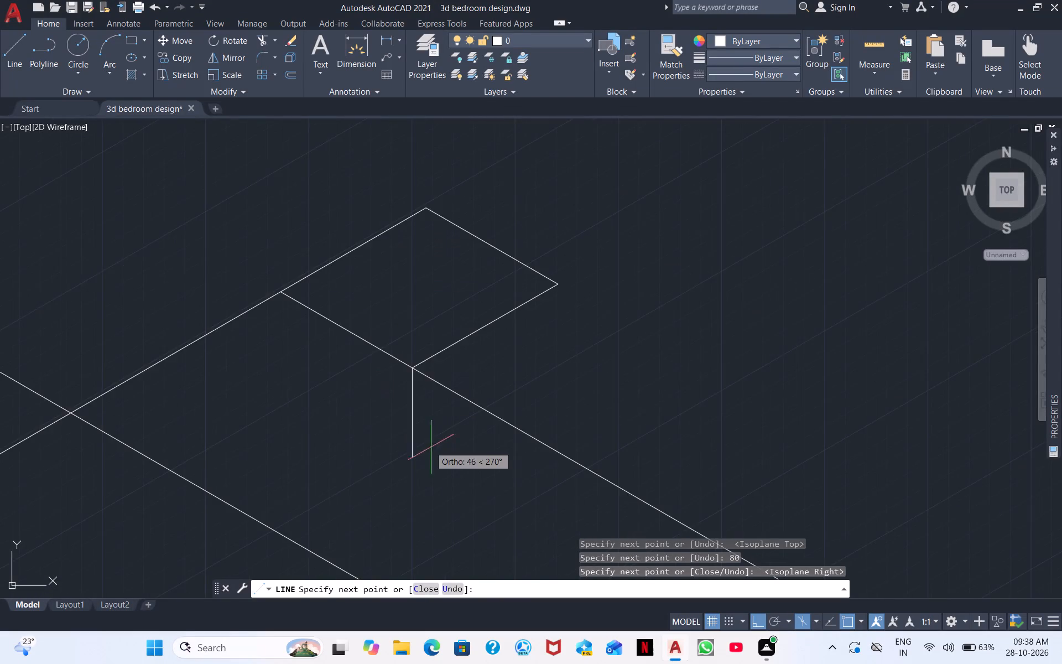
scroll(430, 468, down, 3)
middle_drag(424, 479, 470, 253)
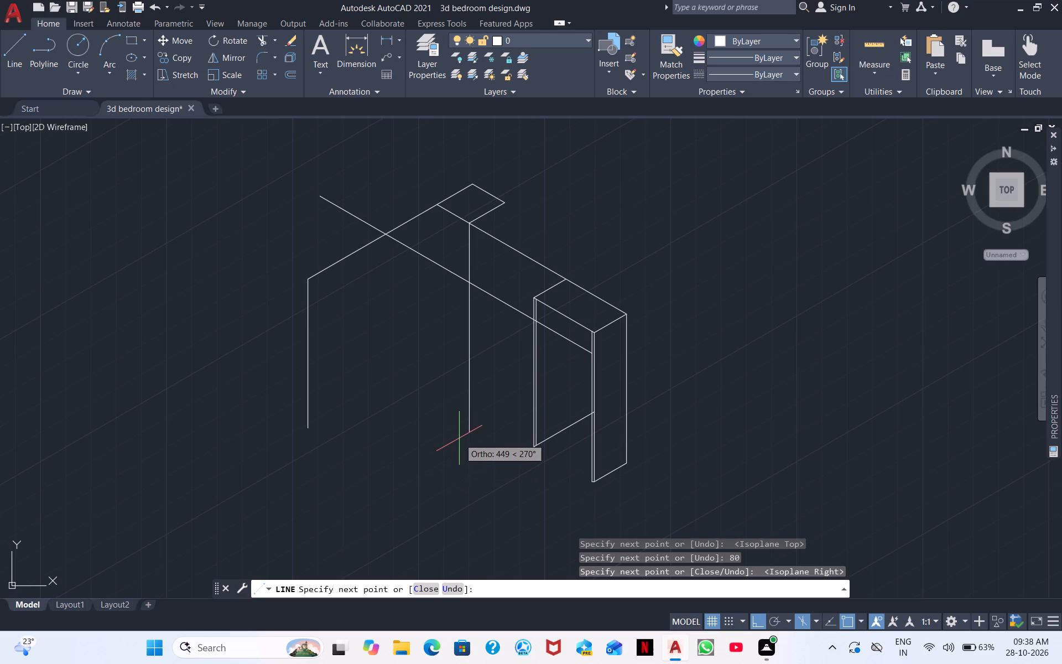
text(320)
key(Return)
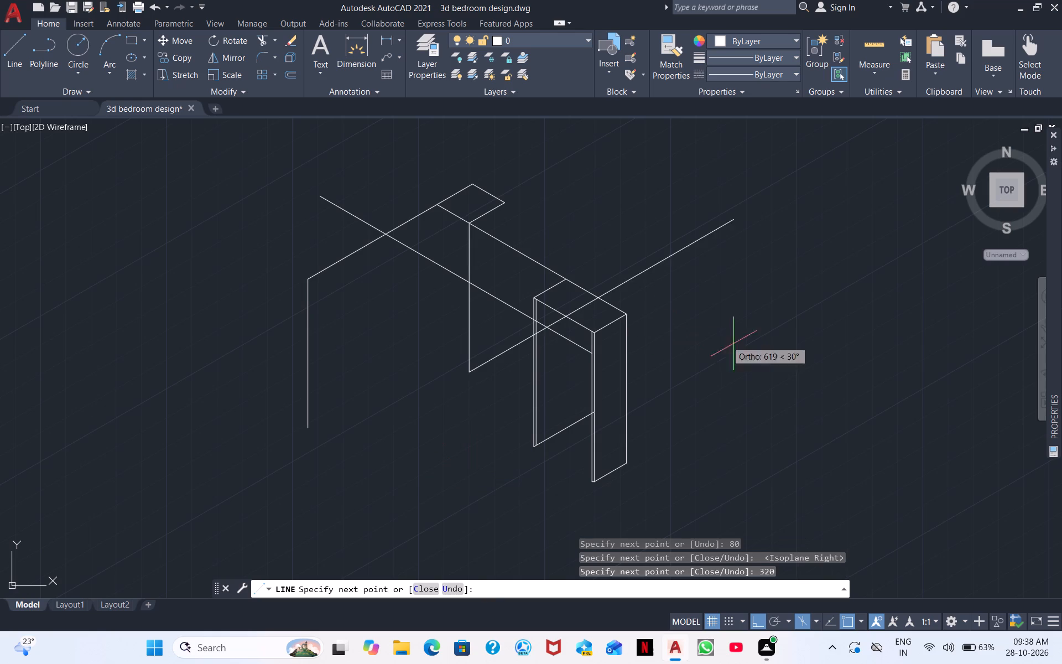
key(Escape)
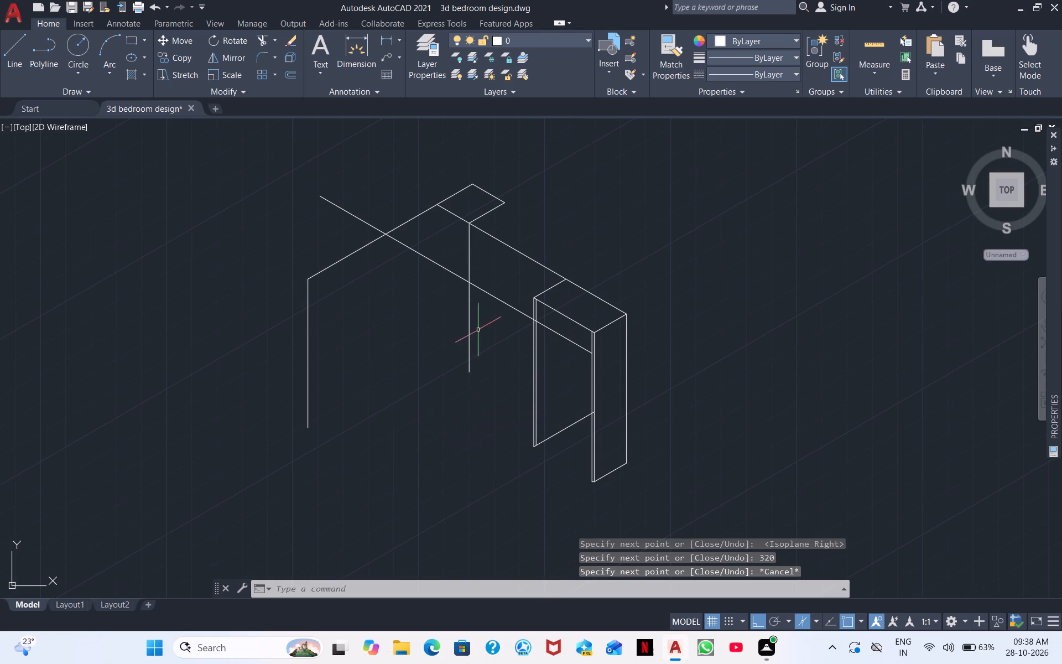
Trim the long 150° line back to the new vertical line, removing everything past it, including the piece beyond the 30° top edge.
scroll(496, 345, down, 1)
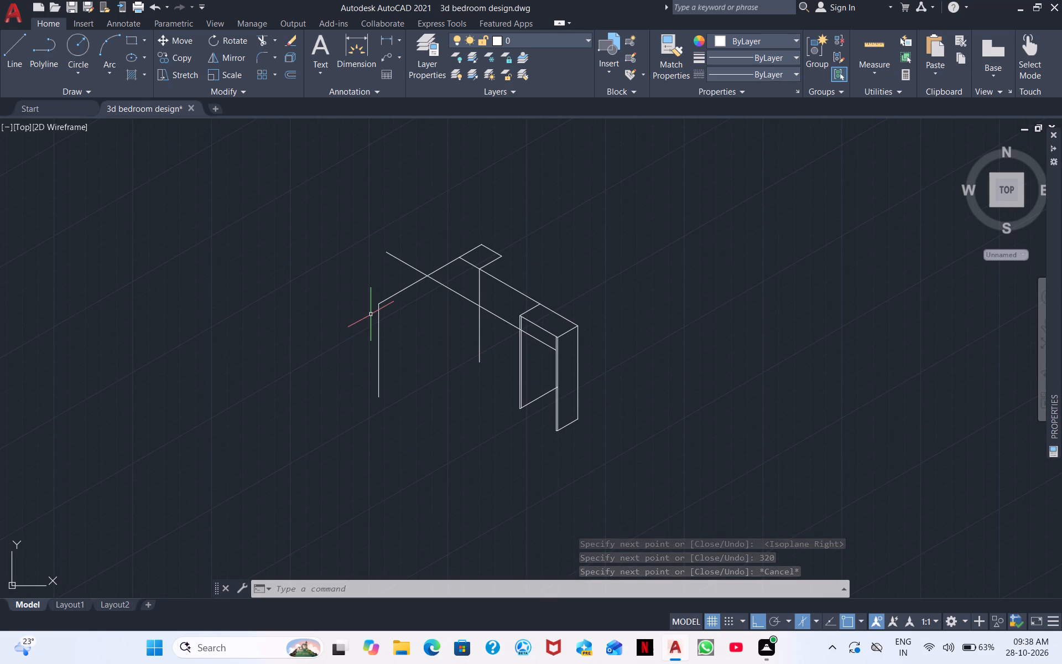
scroll(504, 269, up, 3)
middle_drag(474, 334, 517, 160)
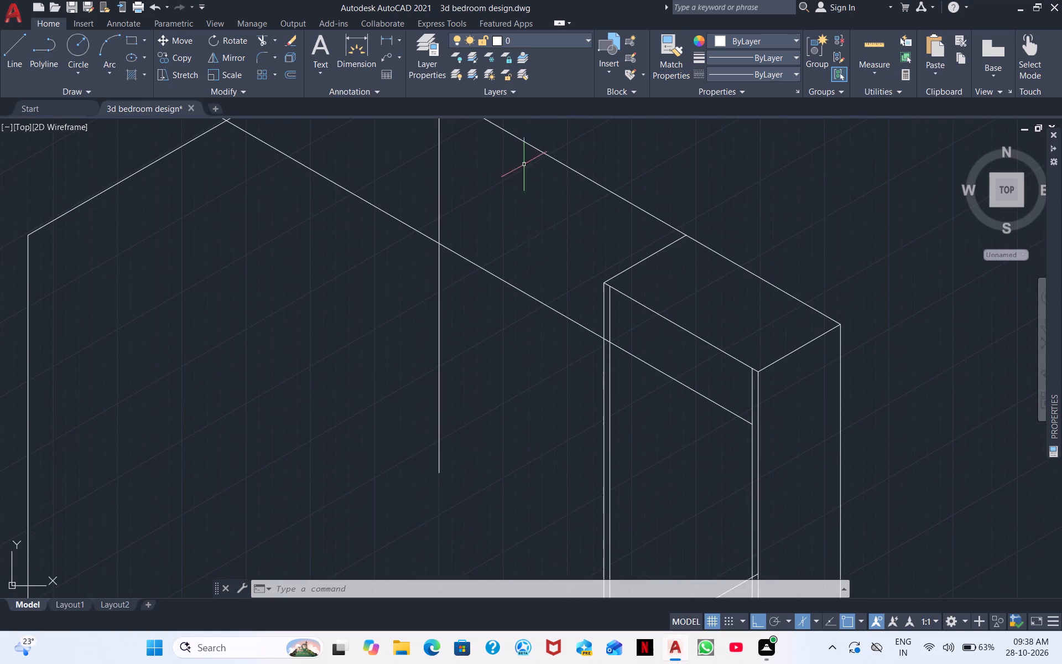
scroll(582, 321, down, 1)
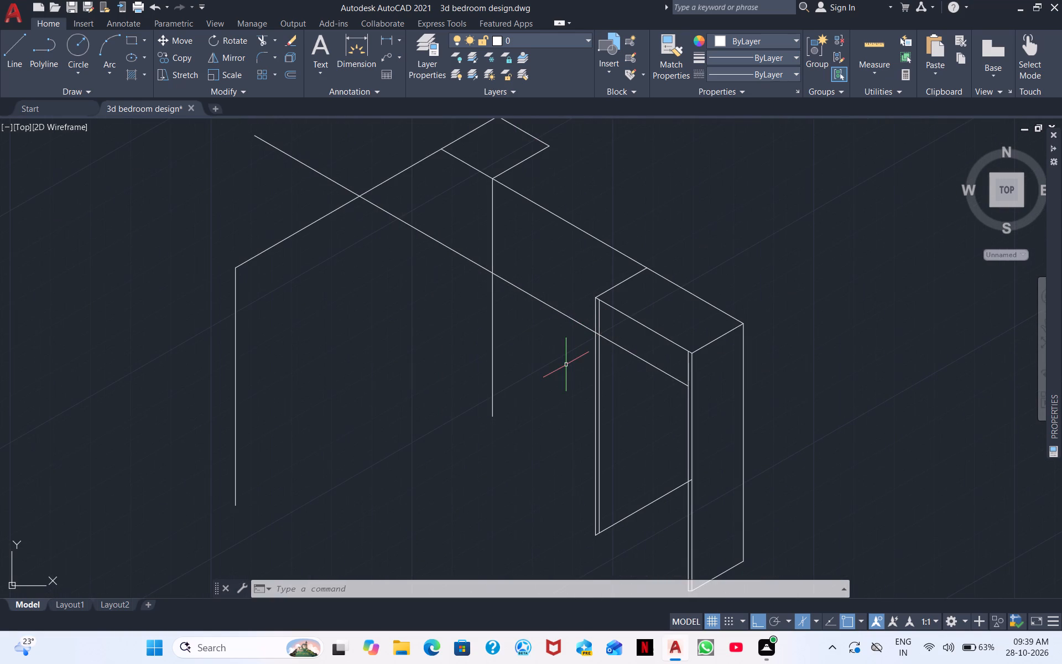
middle_drag(539, 315, 545, 352)
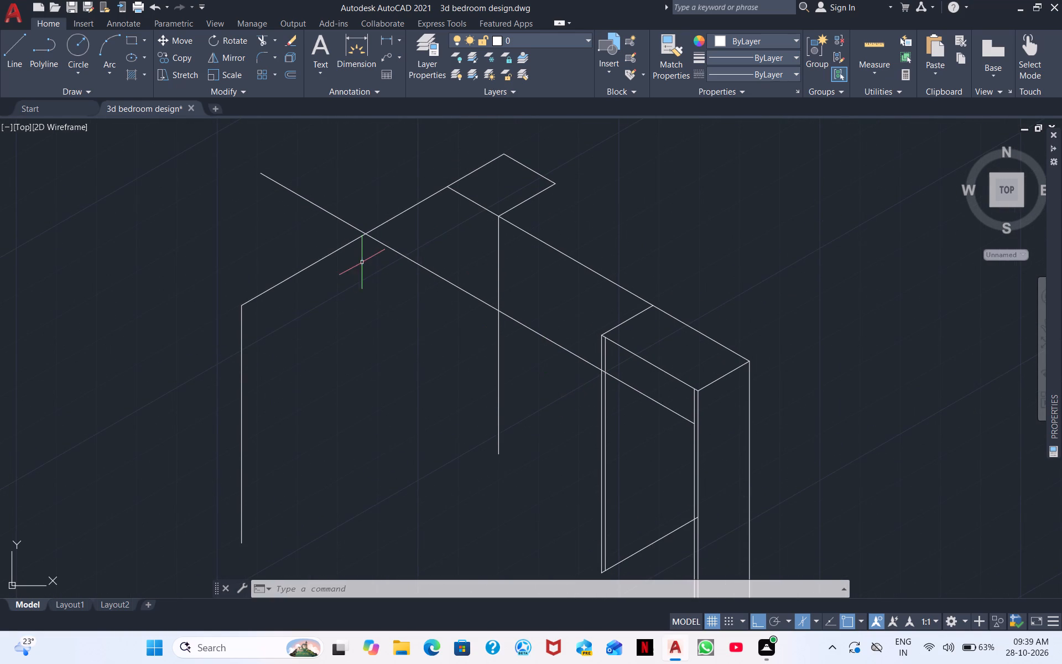
click(261, 38)
click(424, 270)
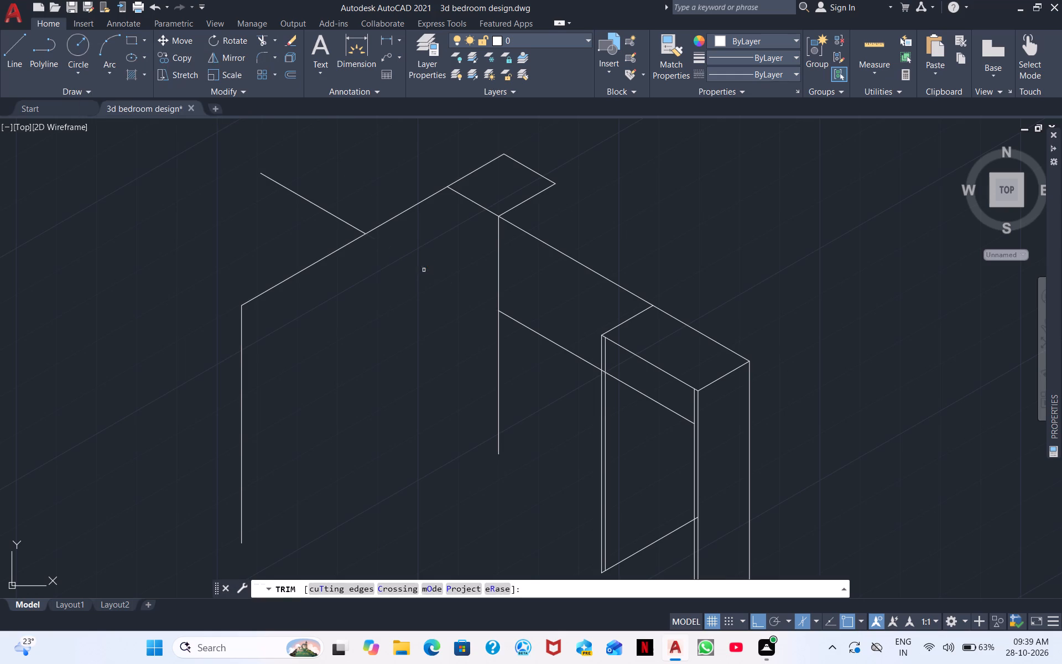
click(334, 210)
drag(334, 210, 287, 222)
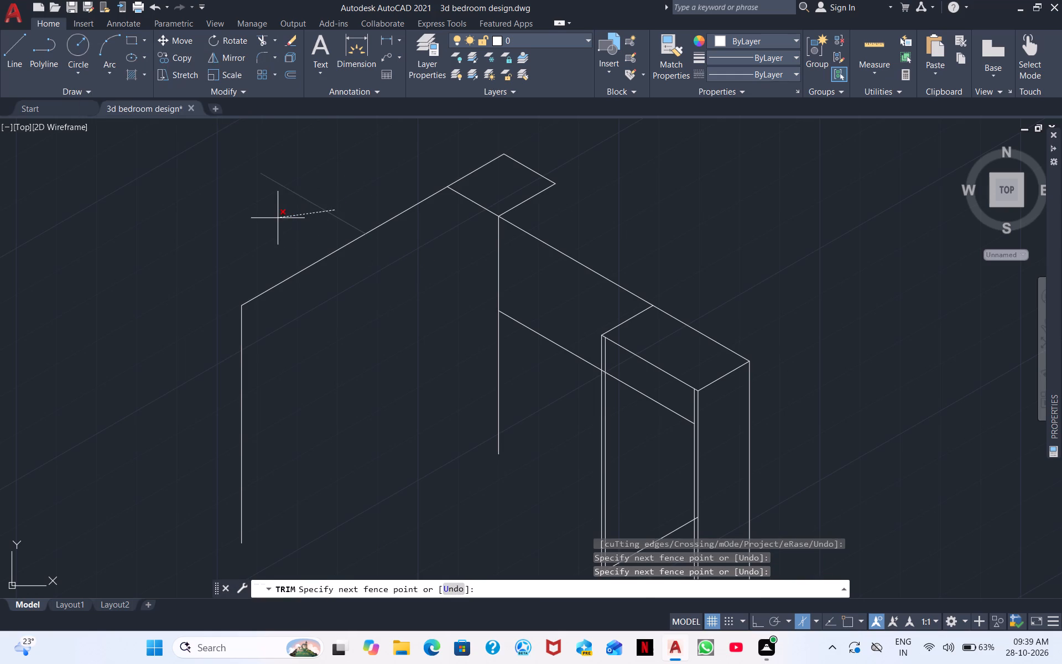
drag(300, 204, 266, 215)
right_click(251, 215)
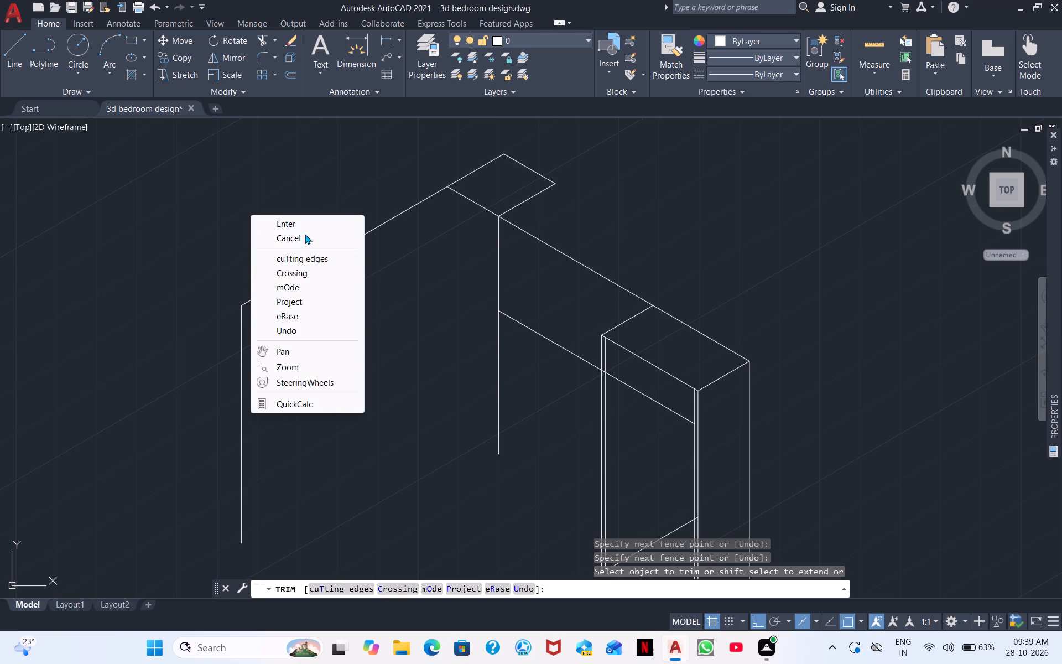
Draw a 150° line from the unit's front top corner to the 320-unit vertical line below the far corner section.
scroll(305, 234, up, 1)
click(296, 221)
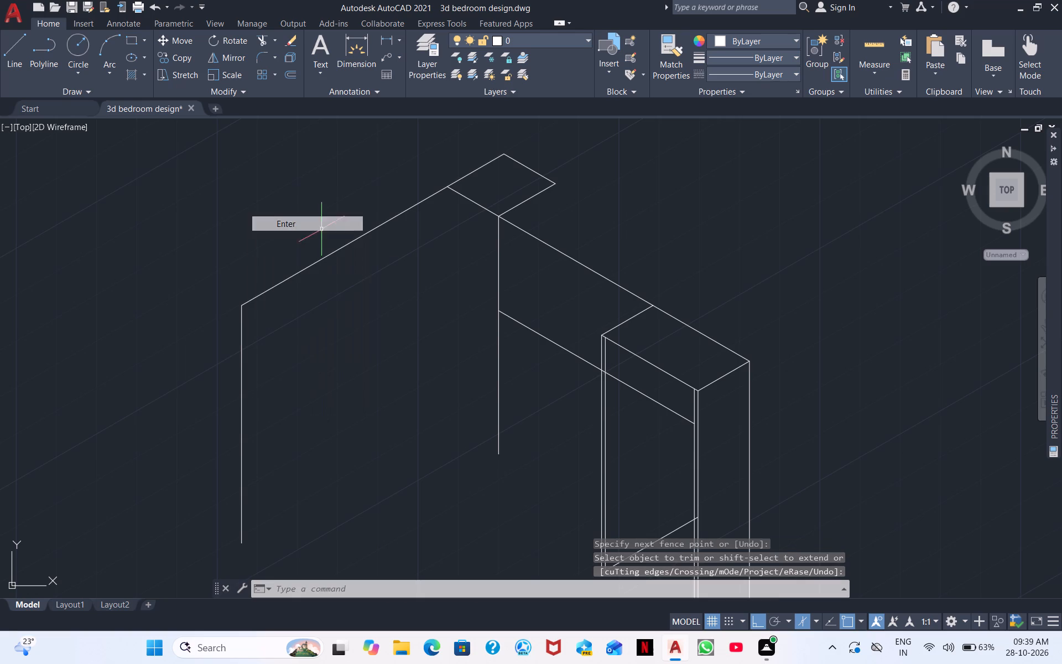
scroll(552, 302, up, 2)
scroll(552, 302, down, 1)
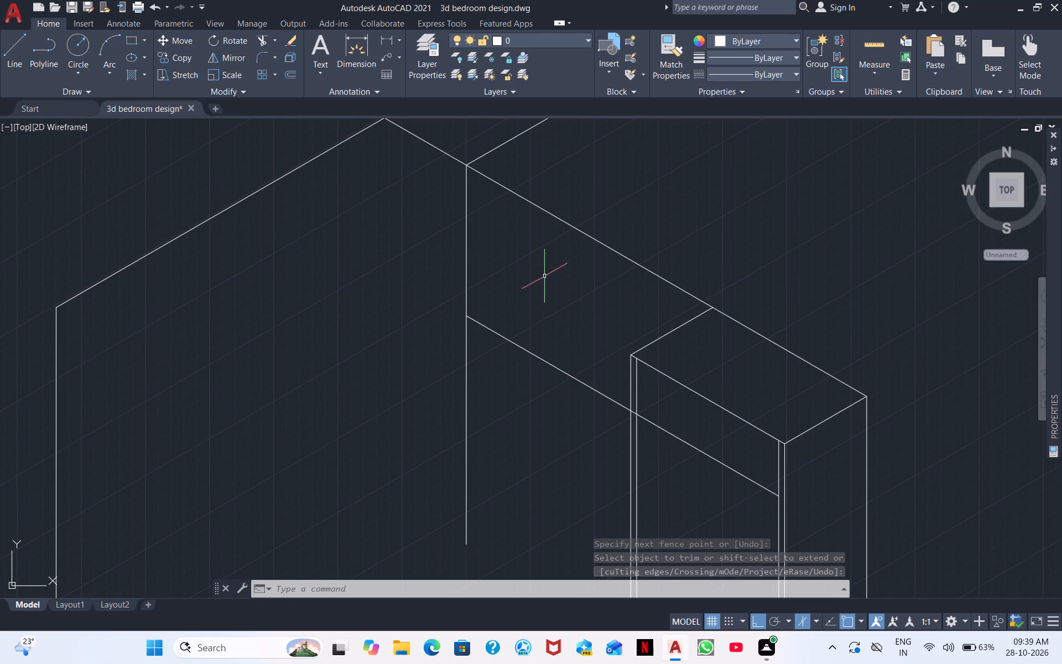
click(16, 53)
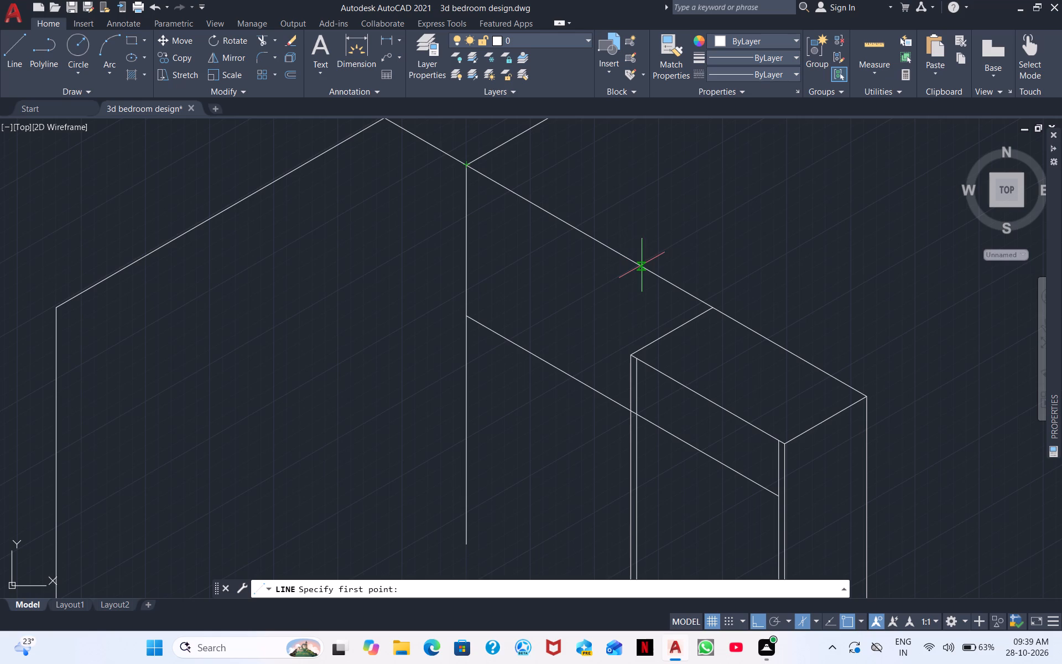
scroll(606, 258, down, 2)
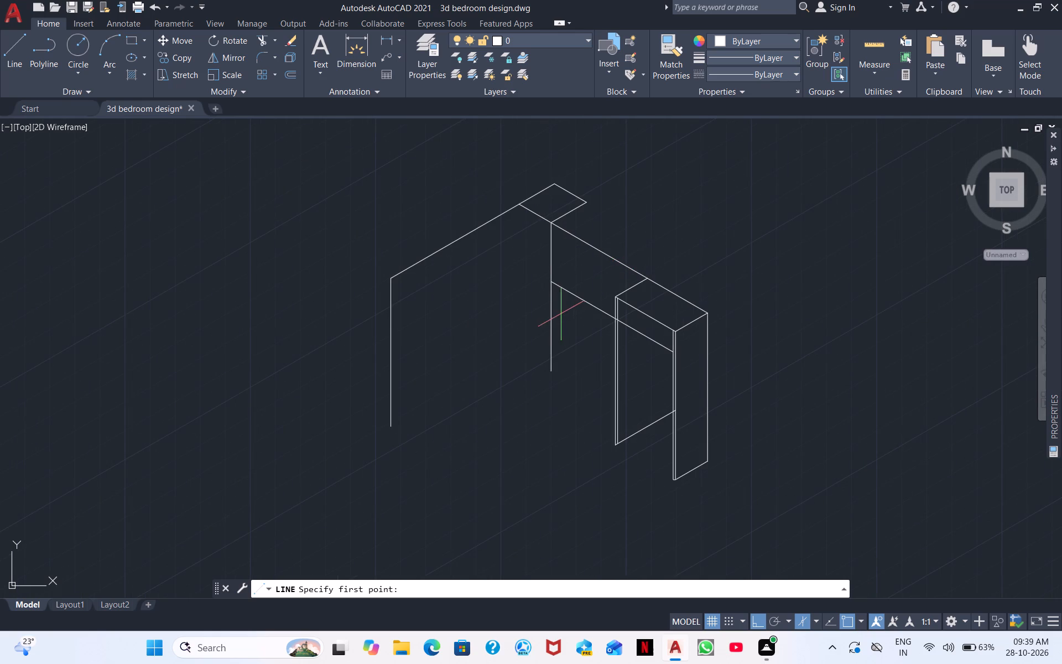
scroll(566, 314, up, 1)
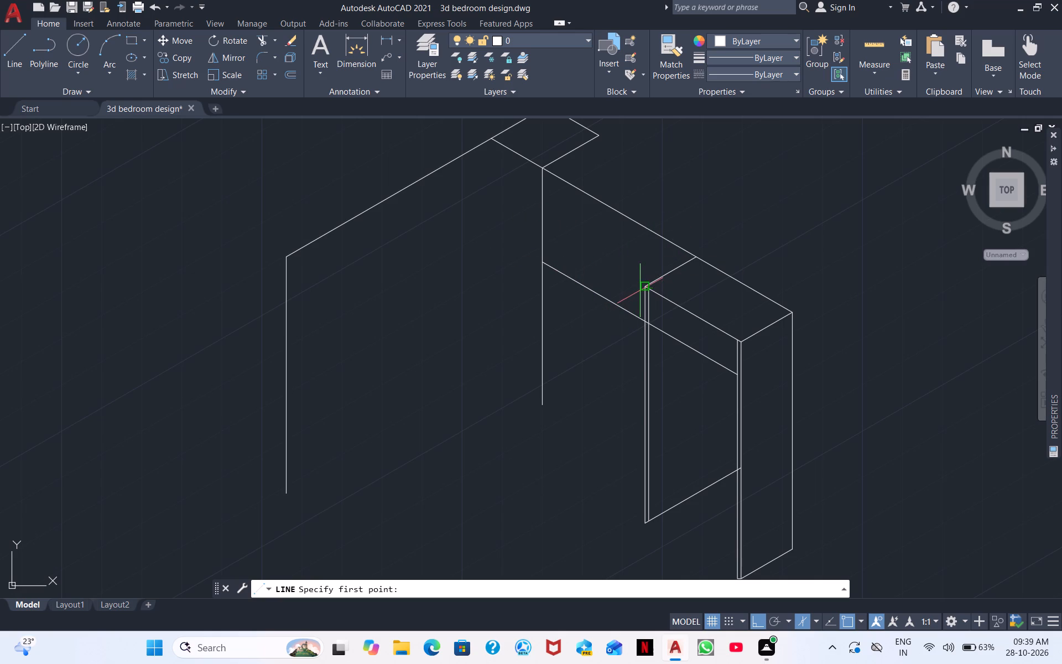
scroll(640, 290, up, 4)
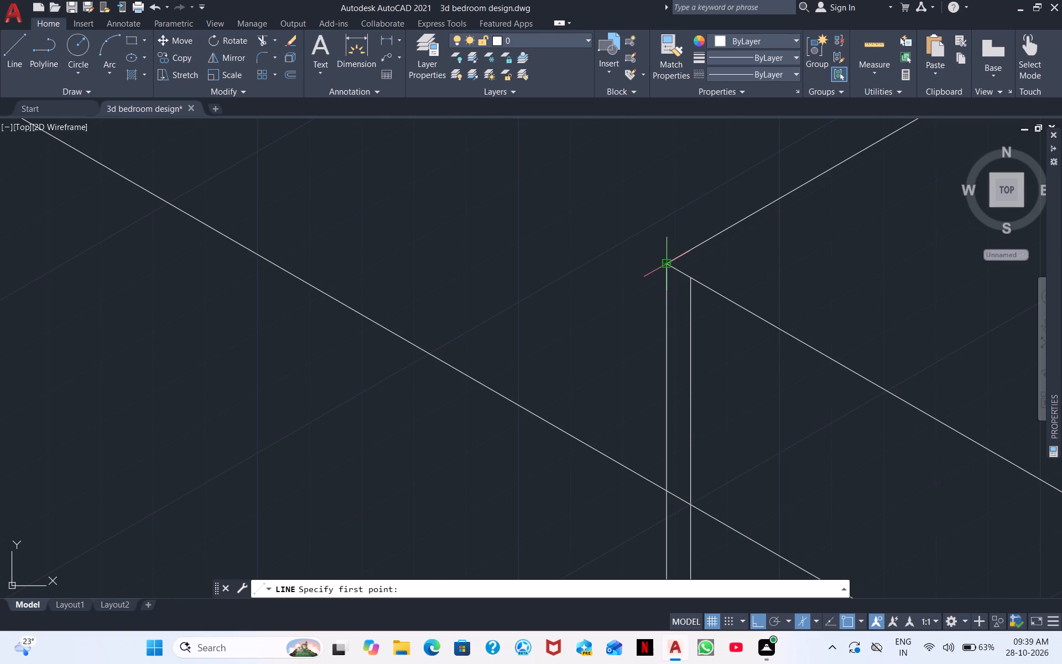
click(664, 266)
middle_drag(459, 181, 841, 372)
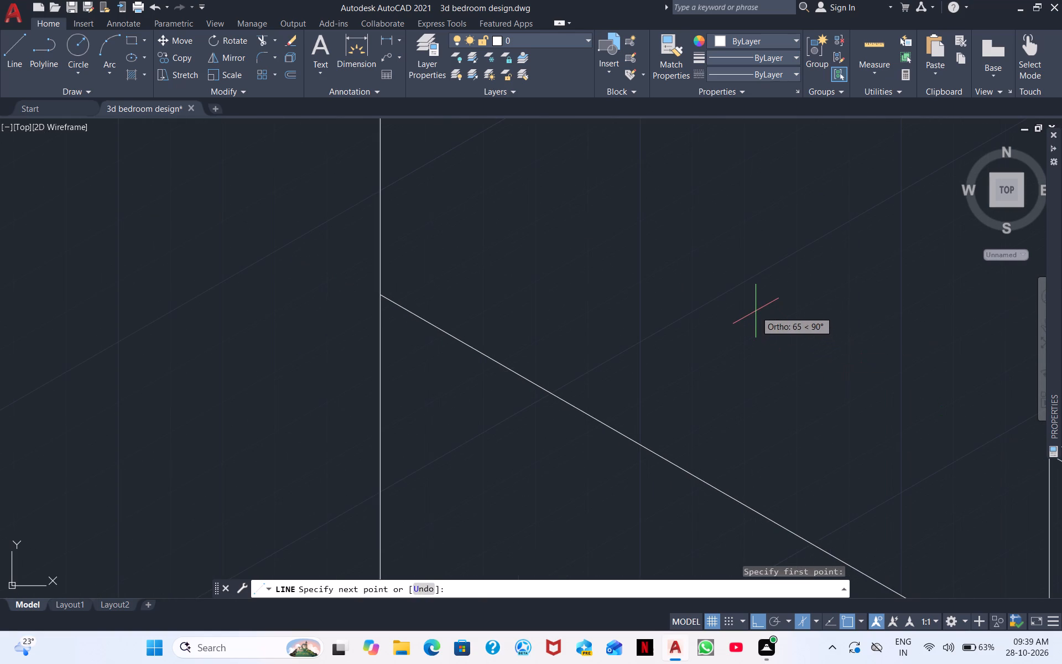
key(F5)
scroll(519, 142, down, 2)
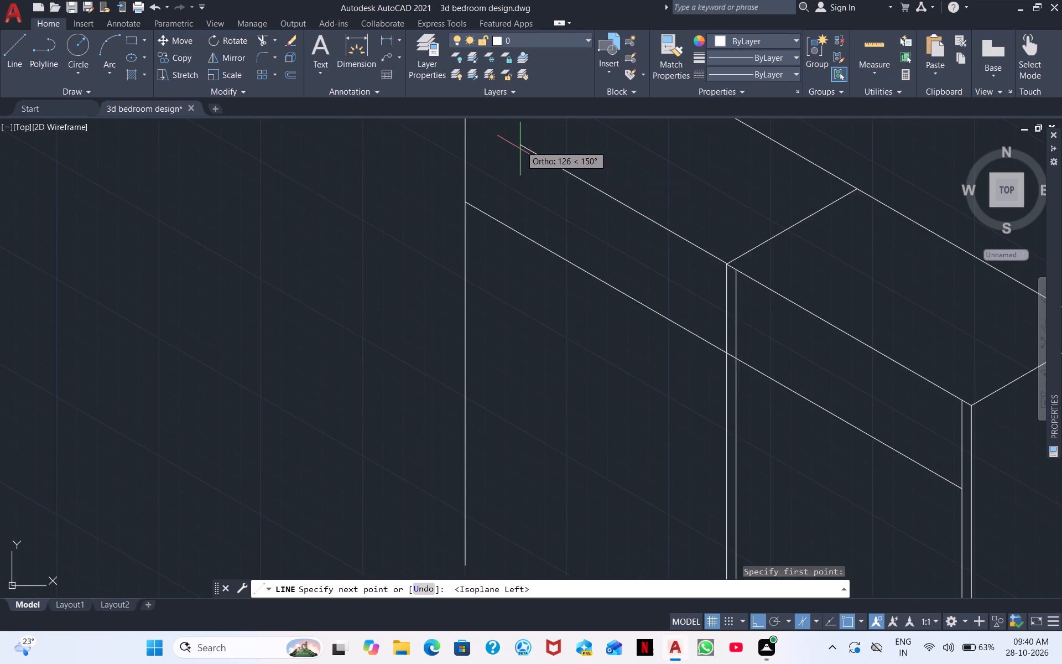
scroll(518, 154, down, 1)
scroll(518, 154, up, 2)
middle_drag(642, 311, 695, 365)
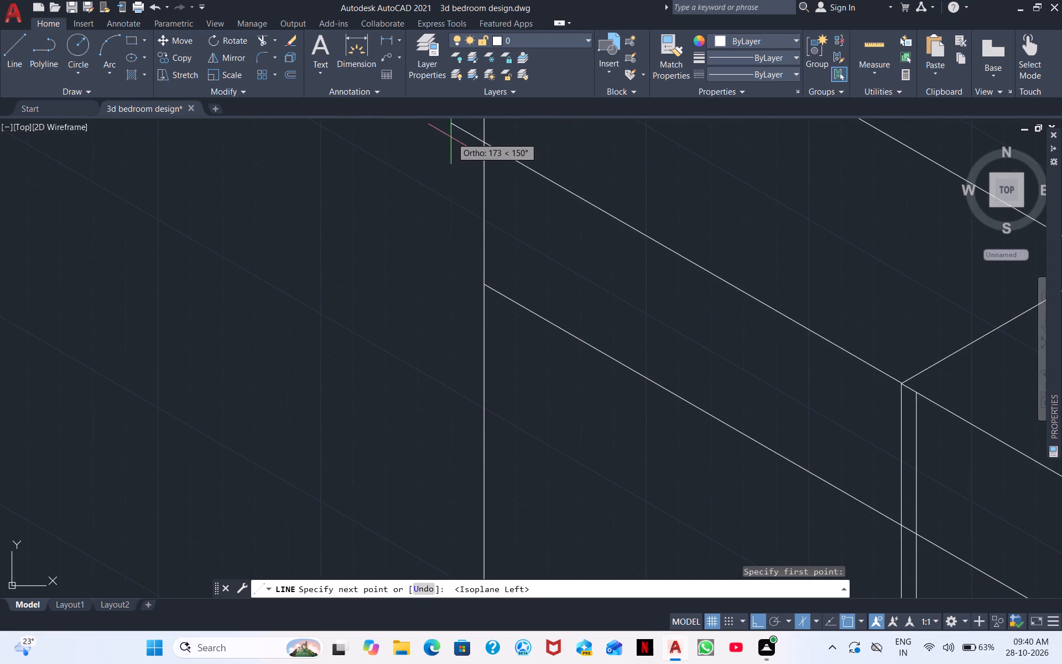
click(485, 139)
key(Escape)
Trim the lower long 150° line between the unit's paired vertical edges and from there to the 320-unit vertical line.
scroll(485, 139, down, 3)
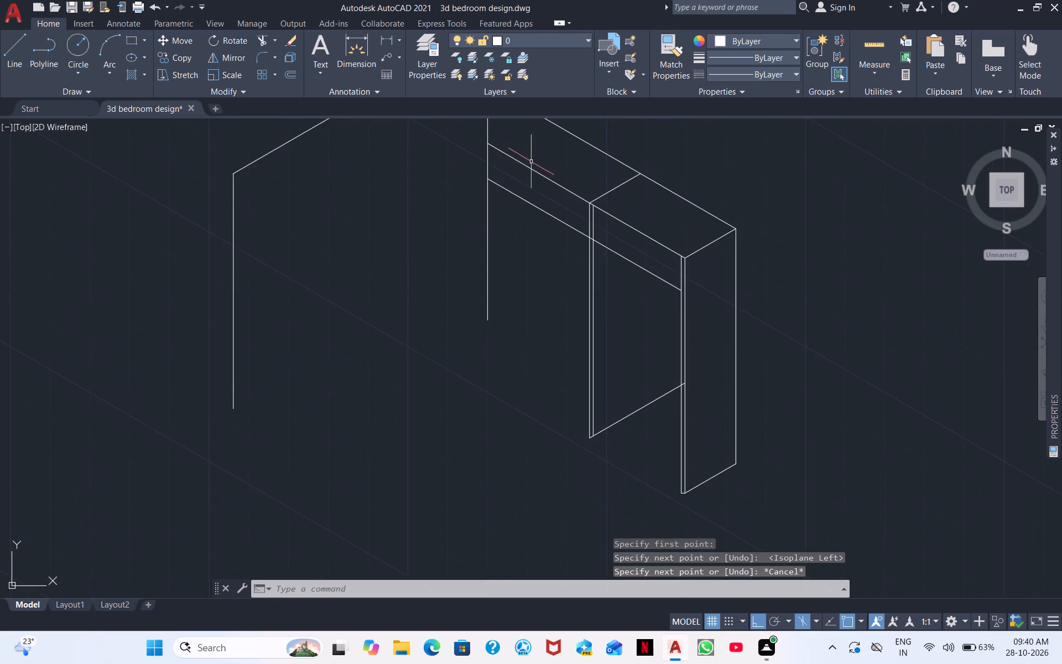
middle_drag(533, 165, 508, 282)
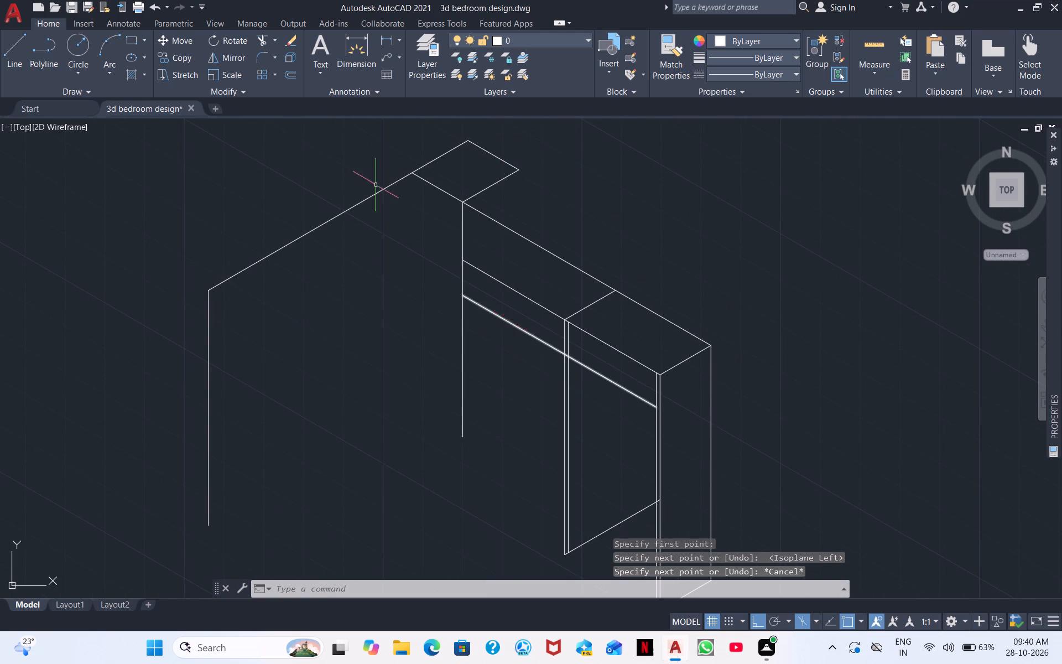
click(260, 37)
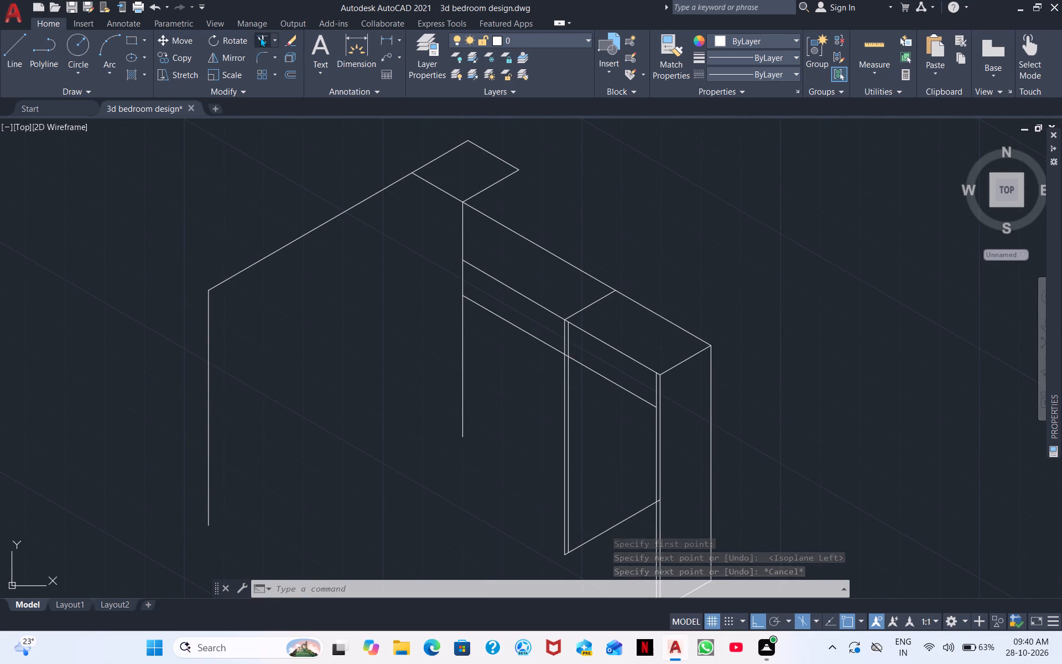
scroll(570, 364, up, 4)
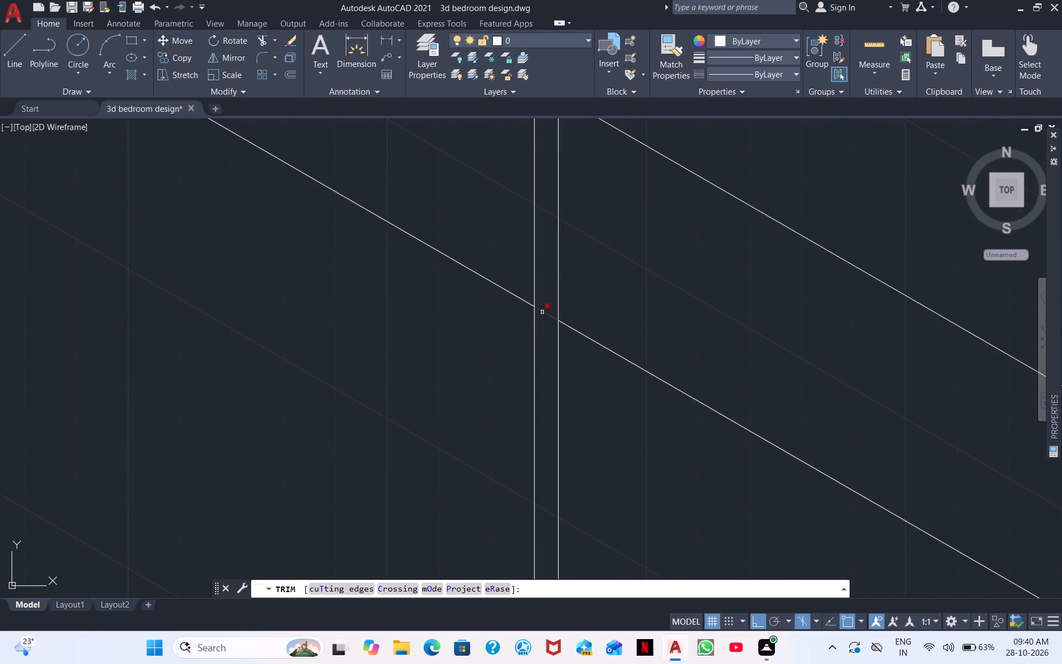
click(542, 312)
drag(514, 264, 471, 324)
scroll(430, 316, down, 3)
middle_drag(404, 317, 499, 301)
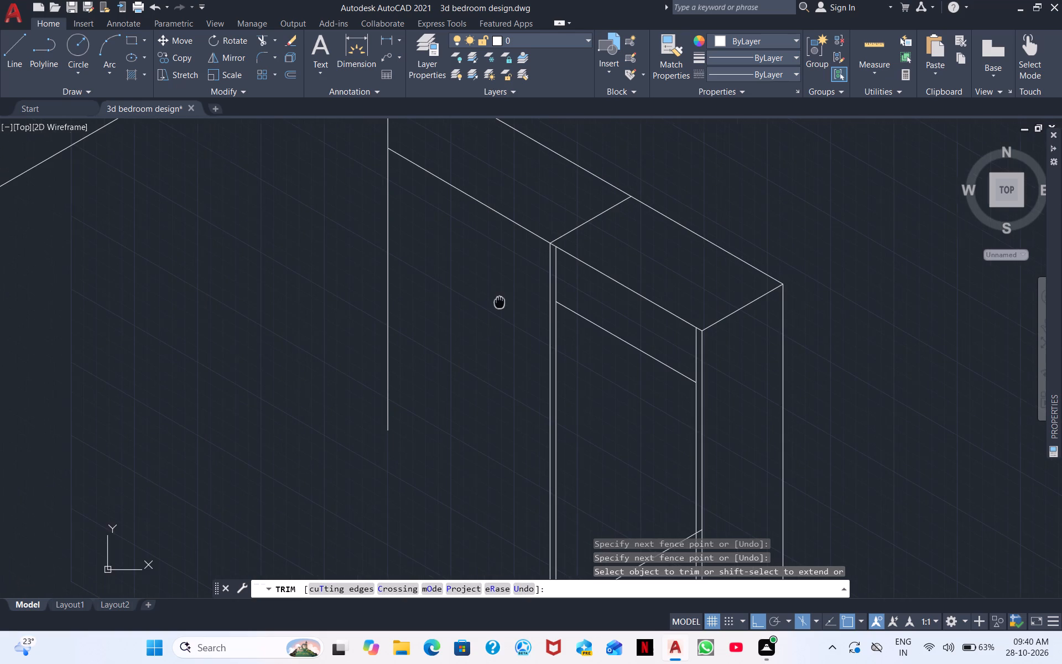
middle_drag(499, 301, 500, 301)
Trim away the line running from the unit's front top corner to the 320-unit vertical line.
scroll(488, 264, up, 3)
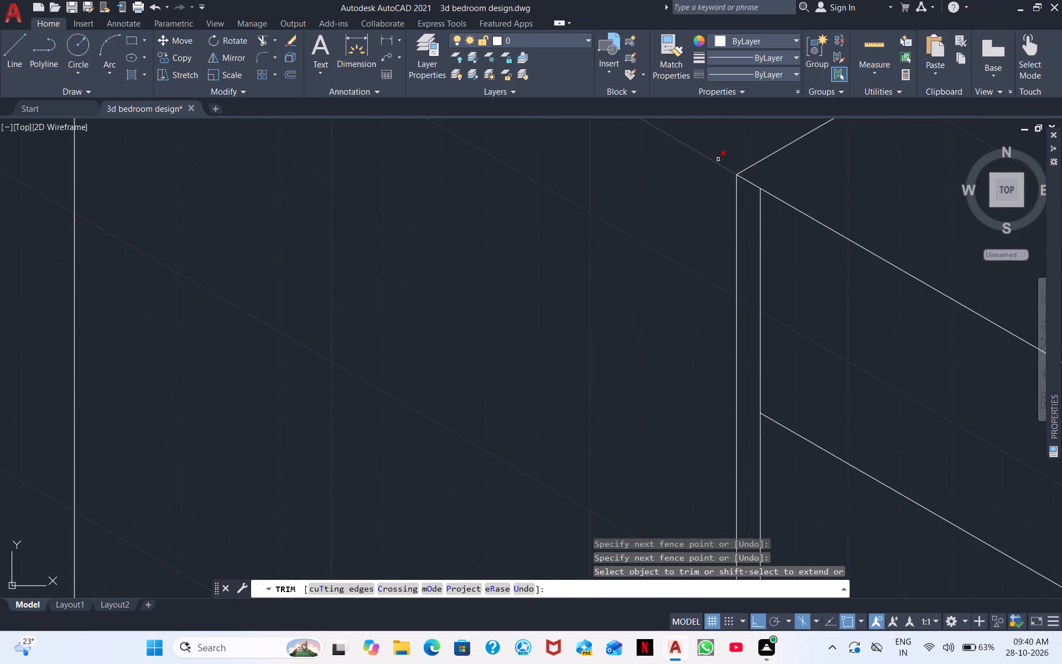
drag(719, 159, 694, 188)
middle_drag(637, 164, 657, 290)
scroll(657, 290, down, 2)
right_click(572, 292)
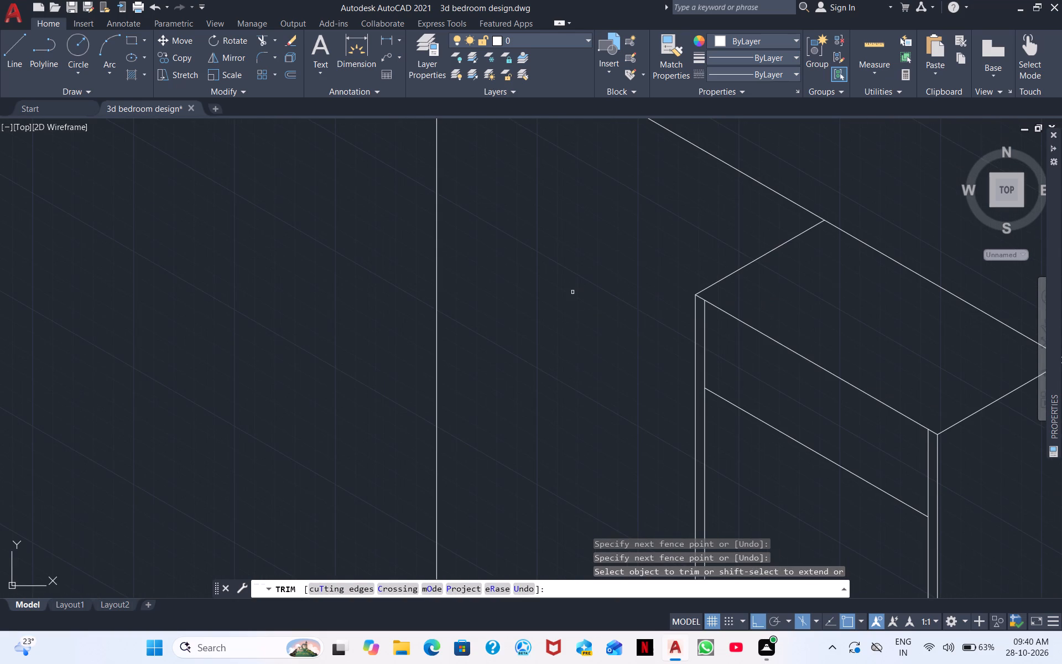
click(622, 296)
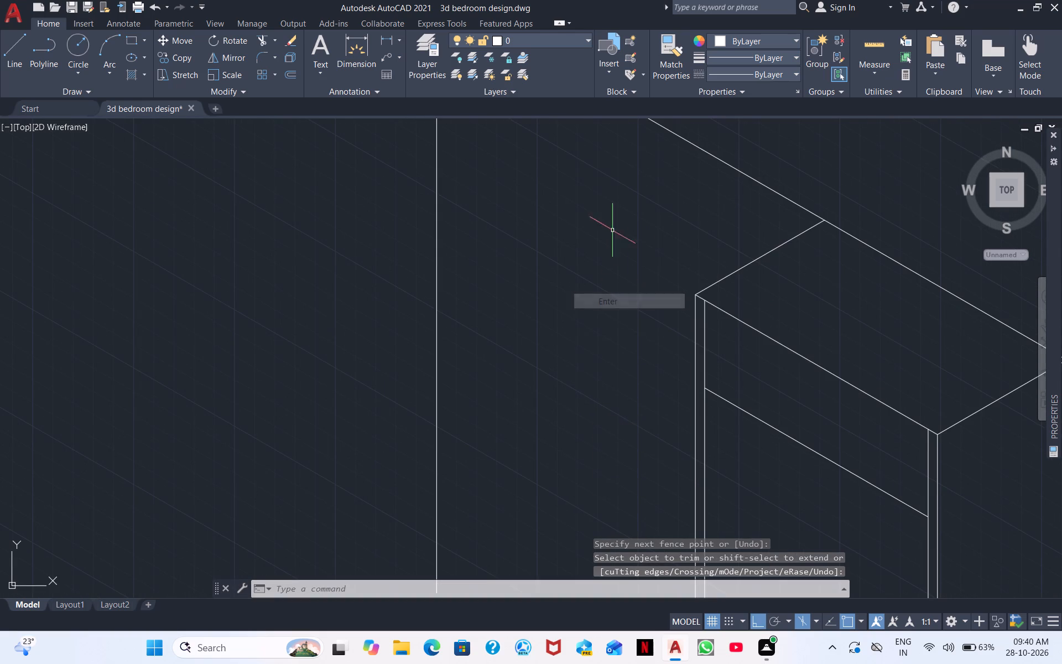
Draw a 150° line about 185 units long from the unit's outer vertical edge, slightly below its top corner, past the 320-unit vertical.
right_click(603, 218)
click(664, 237)
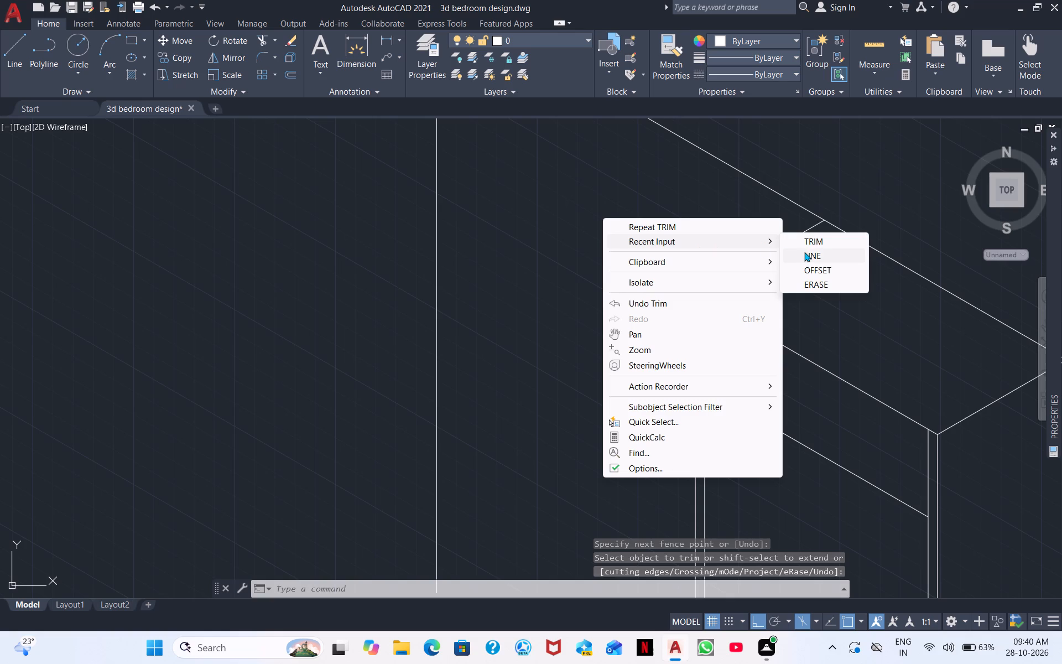
click(806, 253)
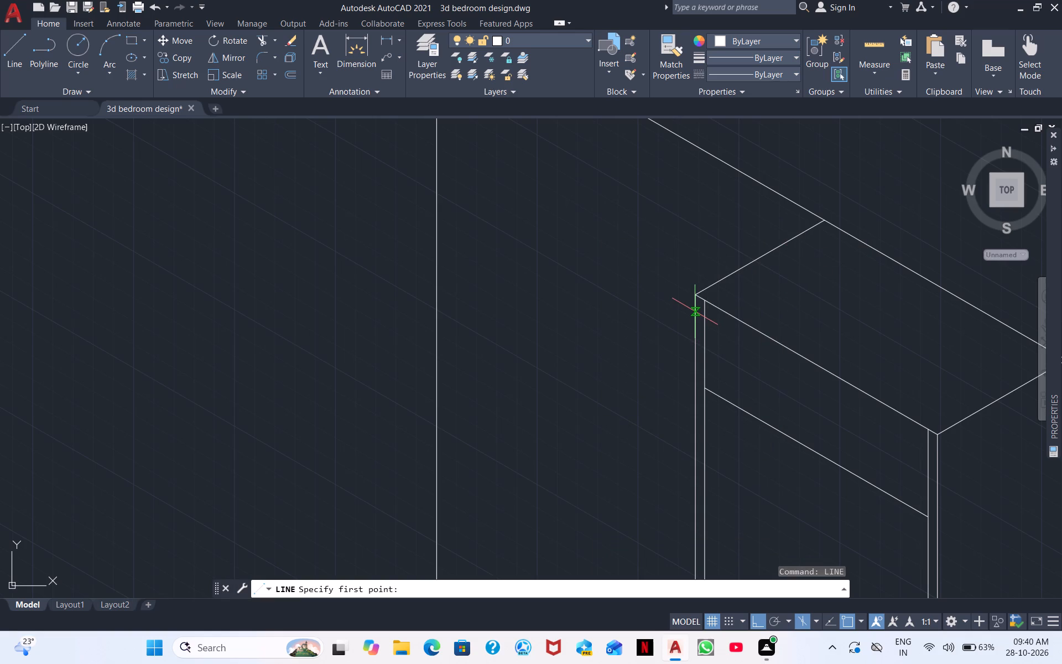
click(695, 310)
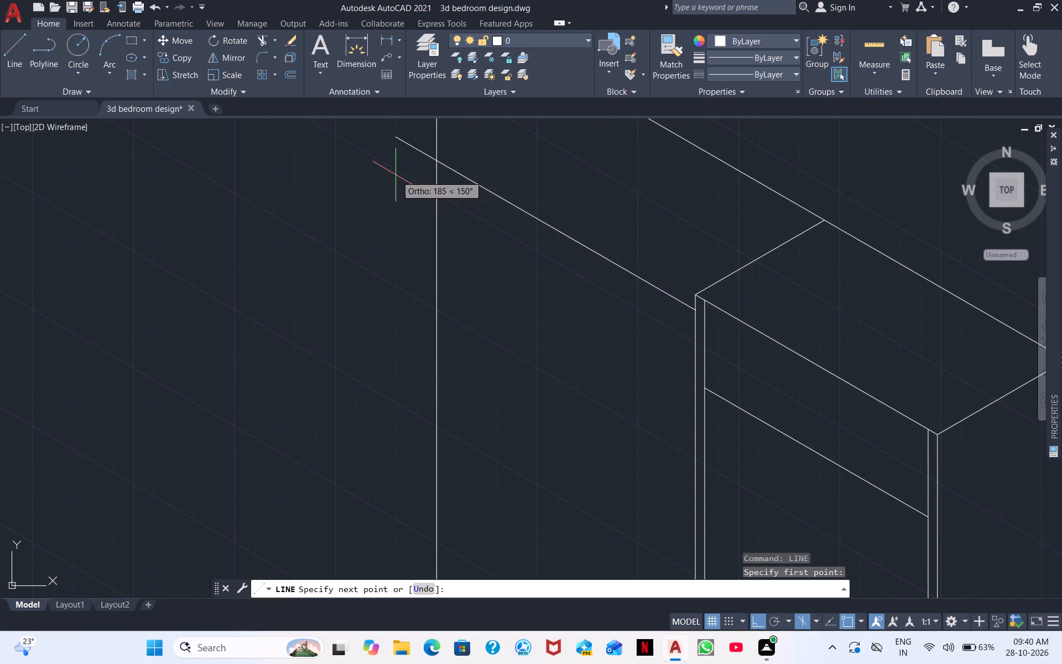
click(395, 174)
key(Escape)
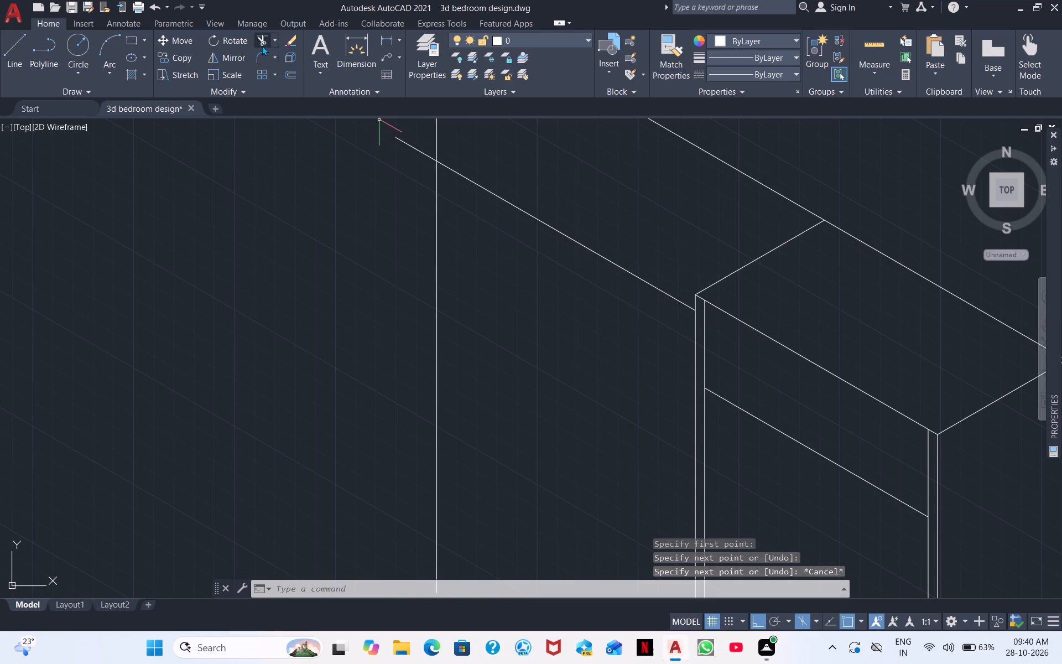
Trim the end of the new 150° line that extends past the 320-unit vertical line.
click(262, 44)
drag(412, 144, 389, 196)
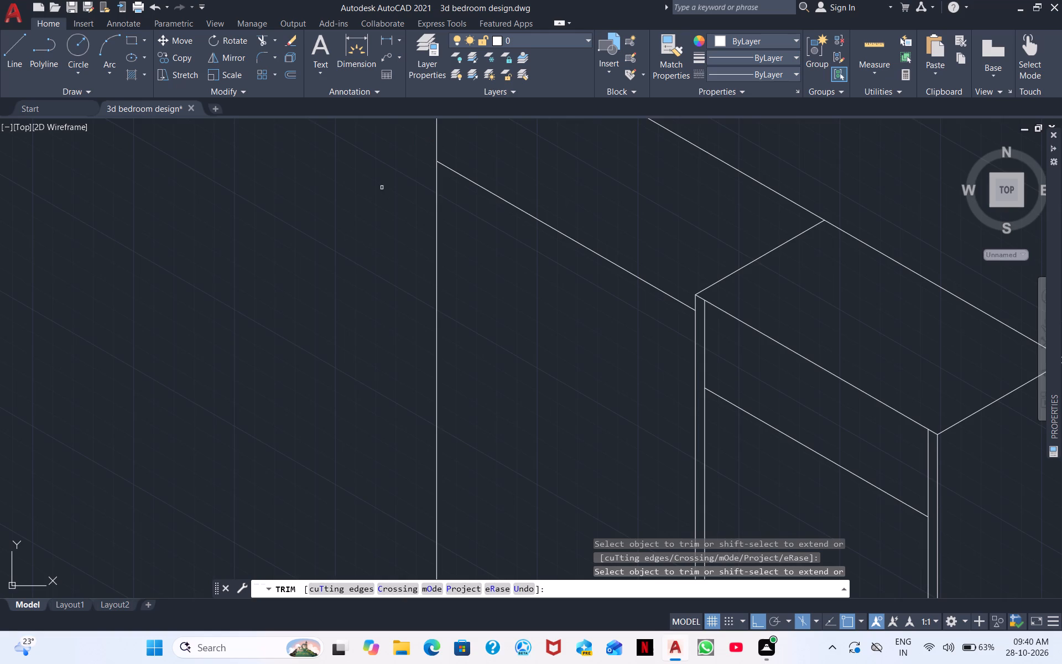
scroll(507, 256, down, 2)
middle_drag(537, 319, 639, 331)
right_click(637, 331)
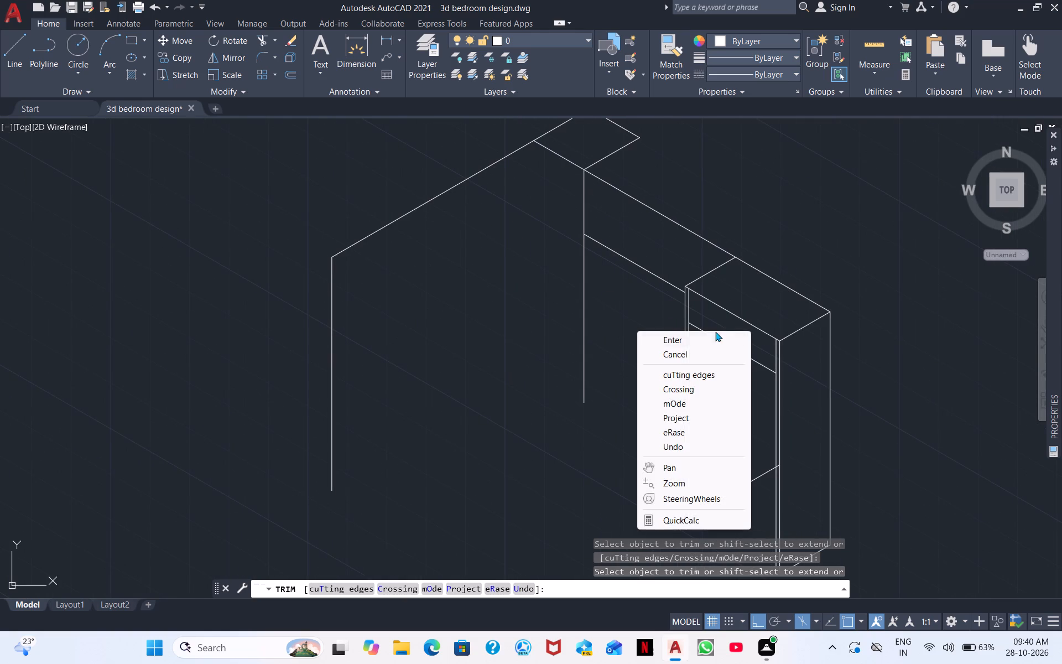
click(695, 336)
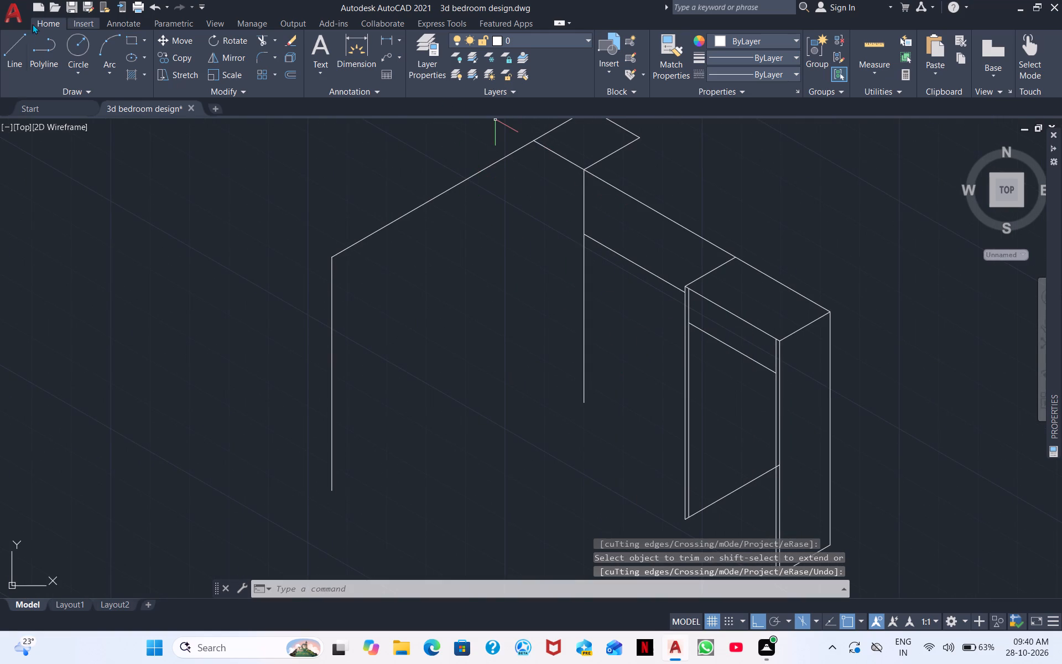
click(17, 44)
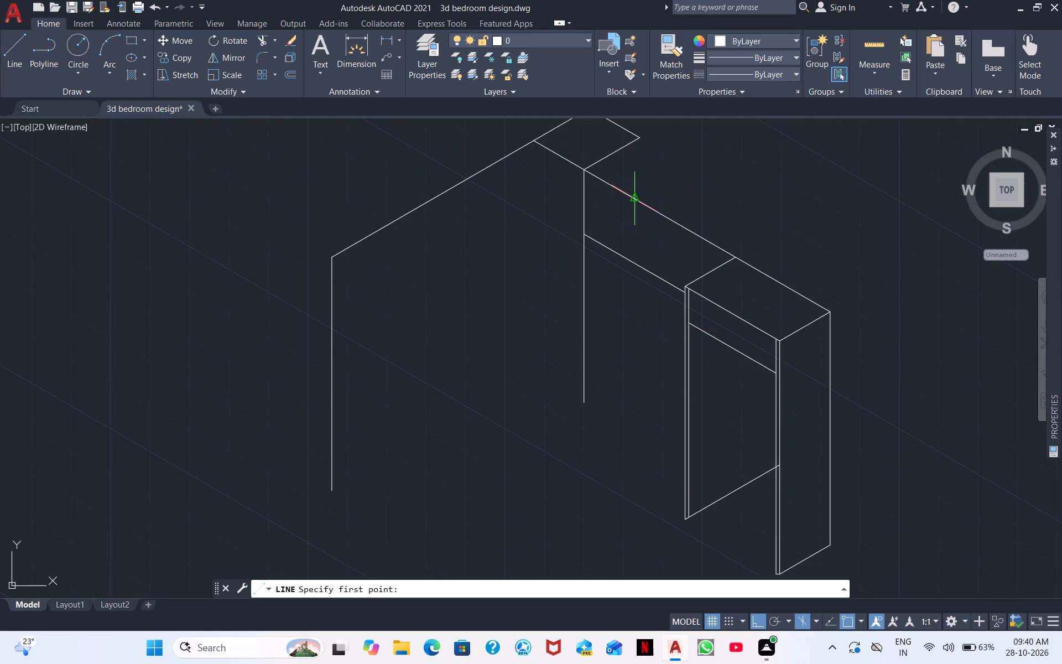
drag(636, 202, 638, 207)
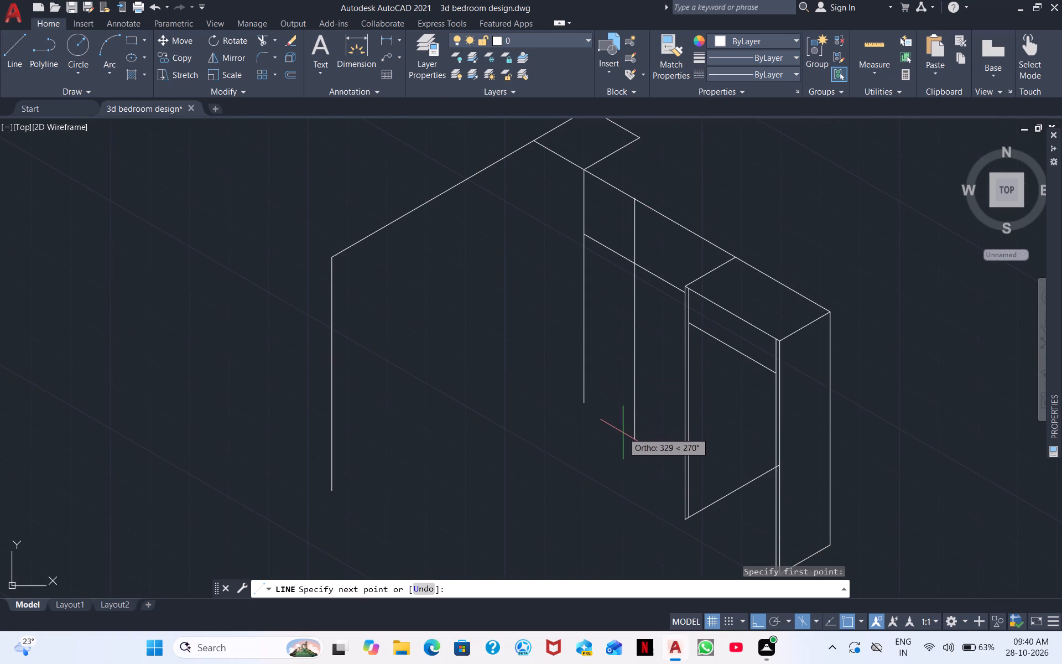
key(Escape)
Draw a 320-unit vertical line down from the long top edge, a short distance toward the unit from the existing 320-unit vertical.
right_click(629, 315)
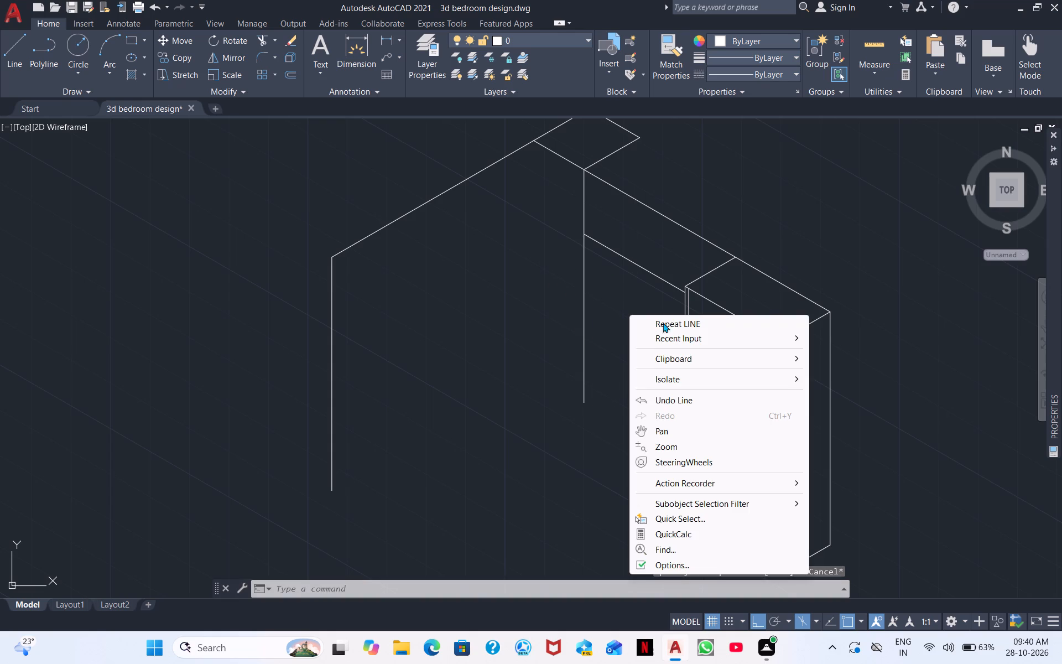
click(674, 325)
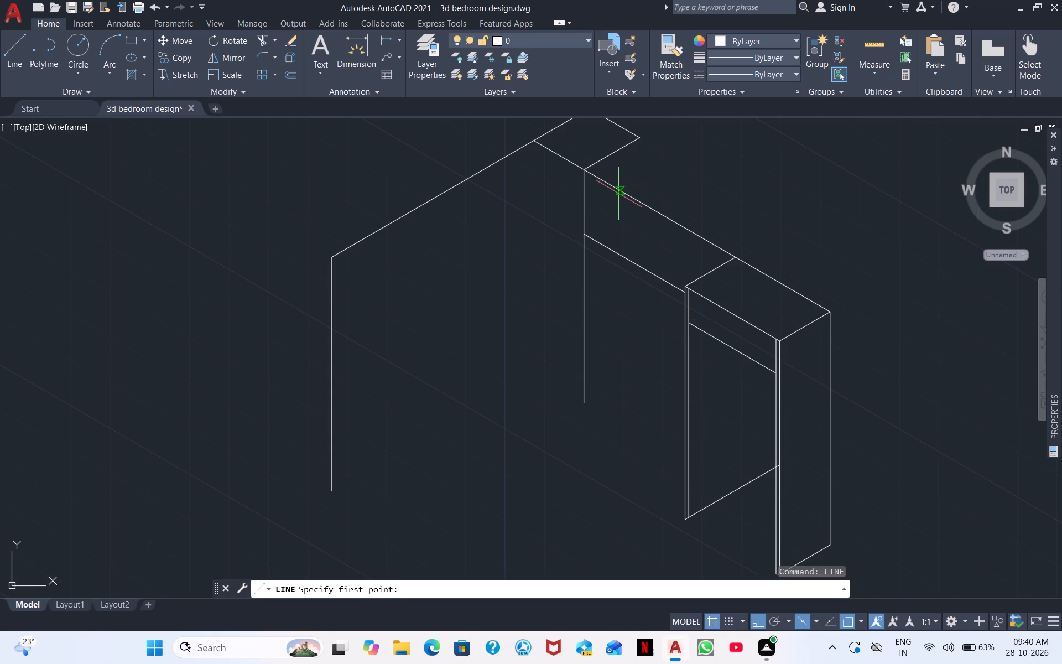
scroll(618, 195, up, 4)
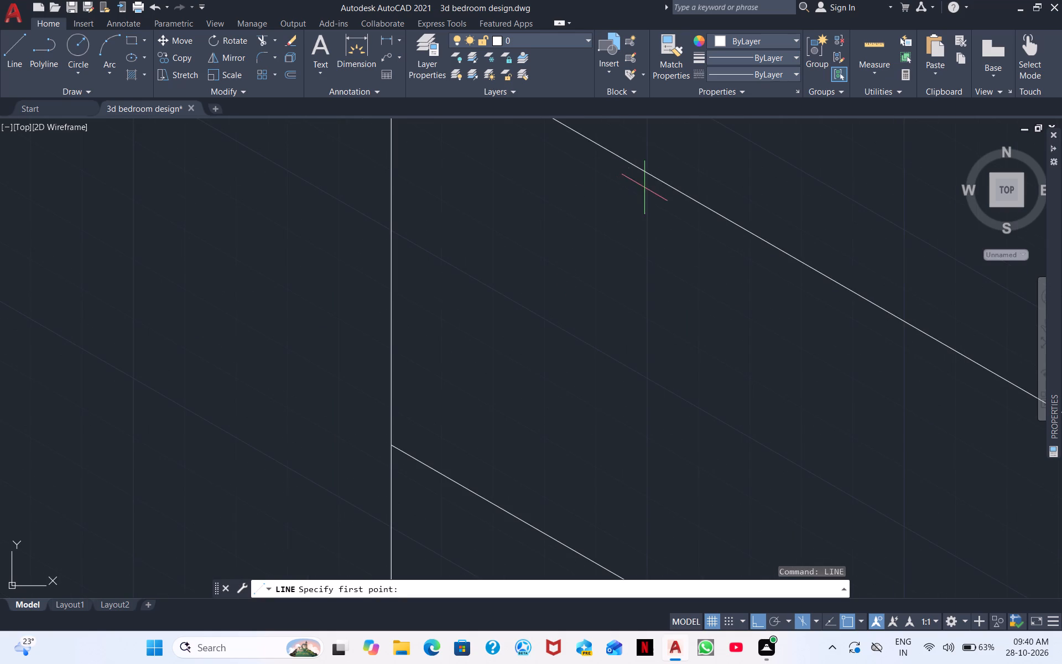
click(637, 168)
scroll(615, 442, down, 4)
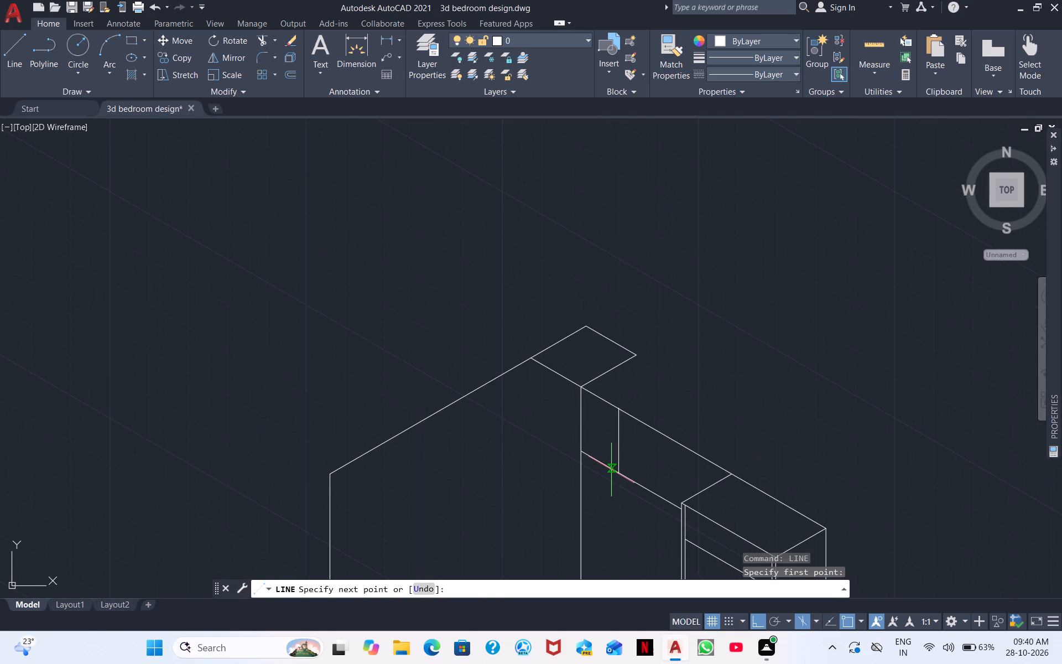
middle_drag(636, 549, 700, 394)
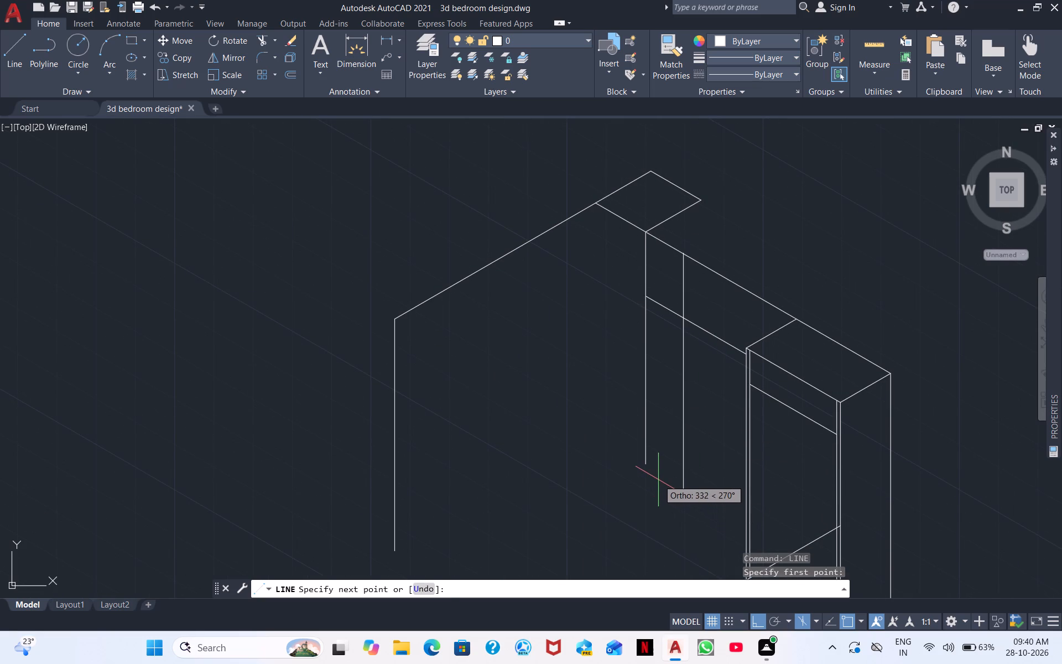
text(320)
key(Return)
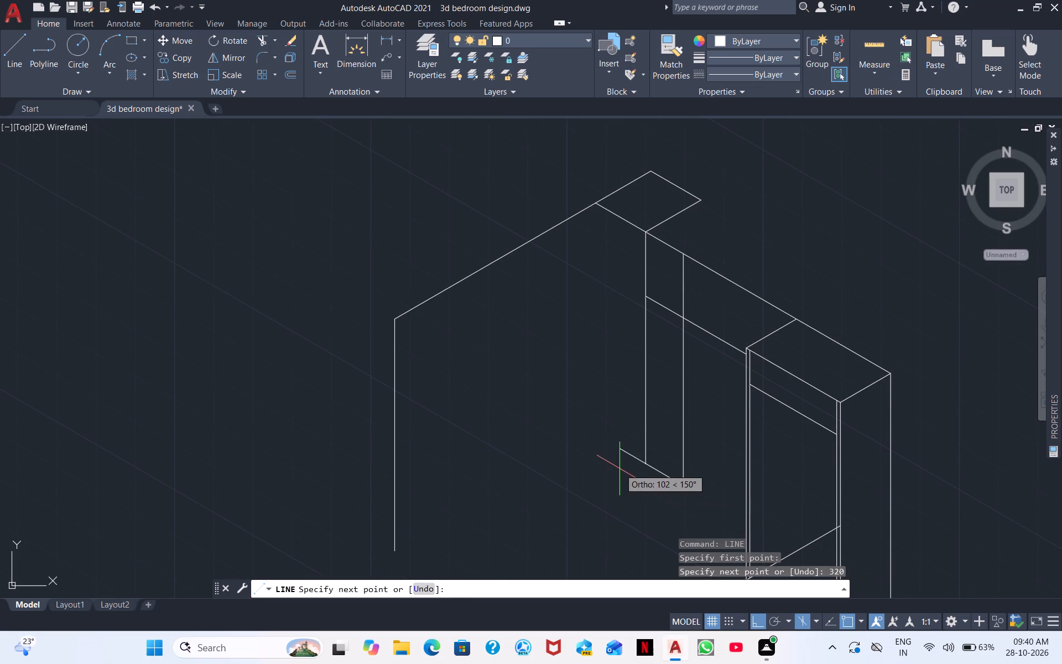
key(Escape)
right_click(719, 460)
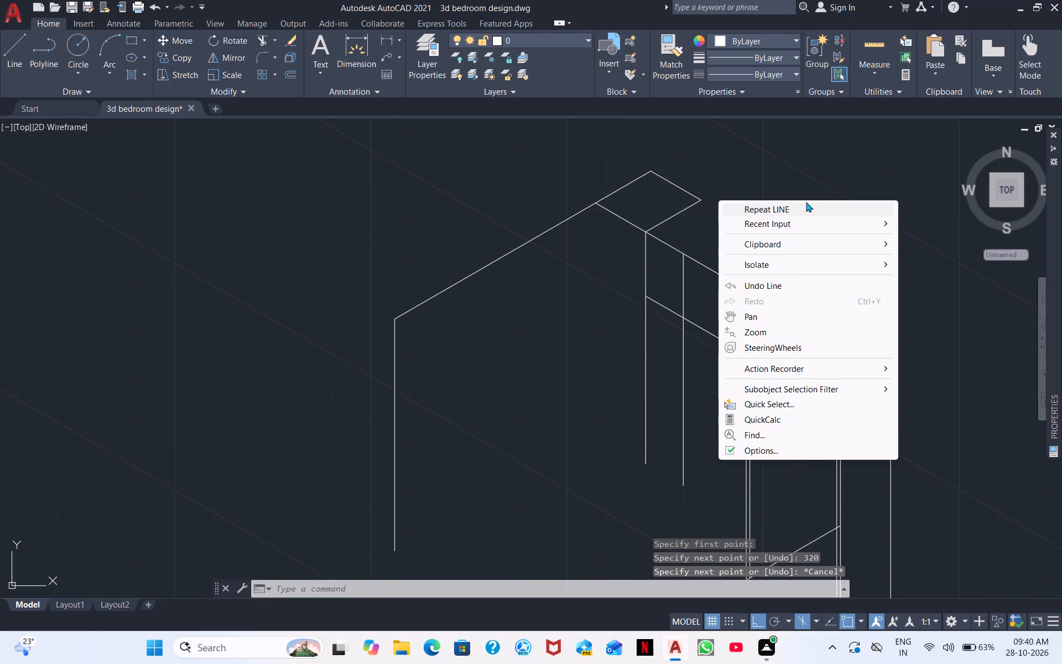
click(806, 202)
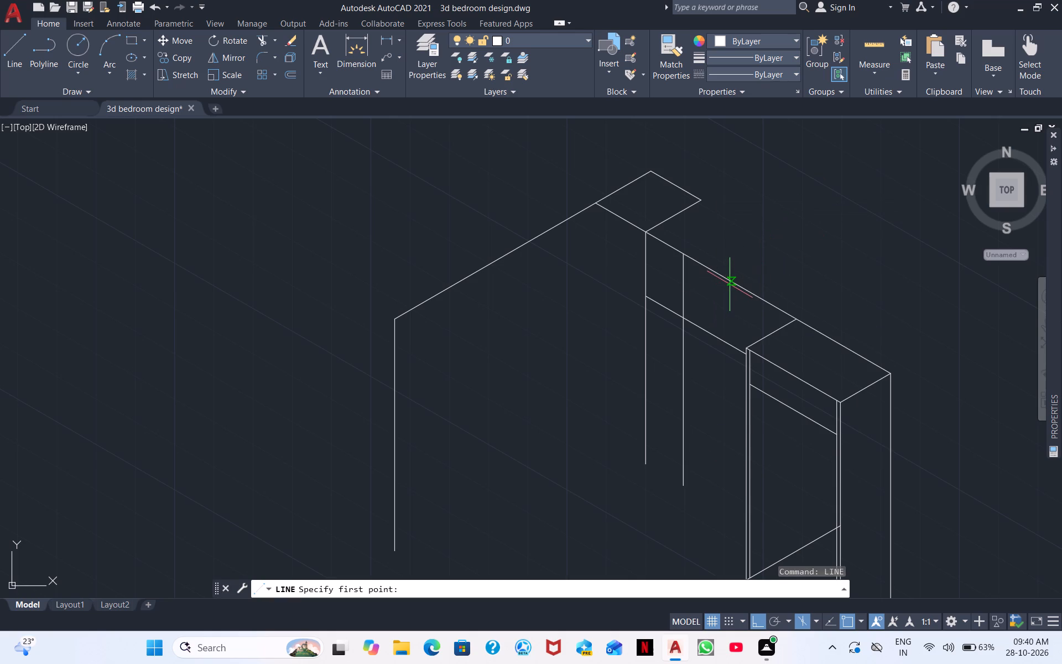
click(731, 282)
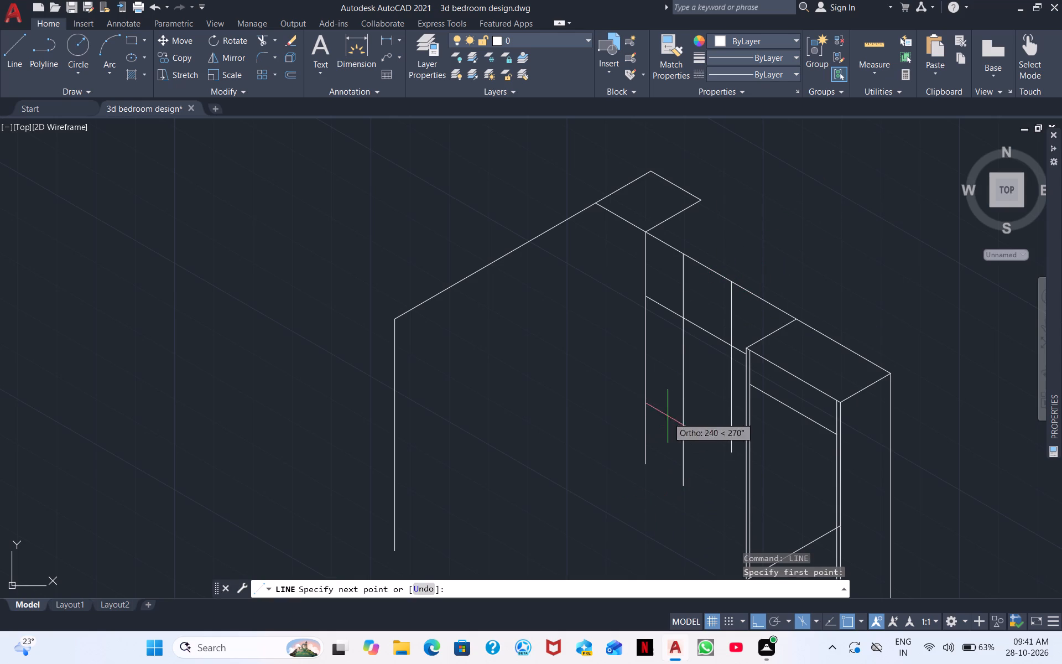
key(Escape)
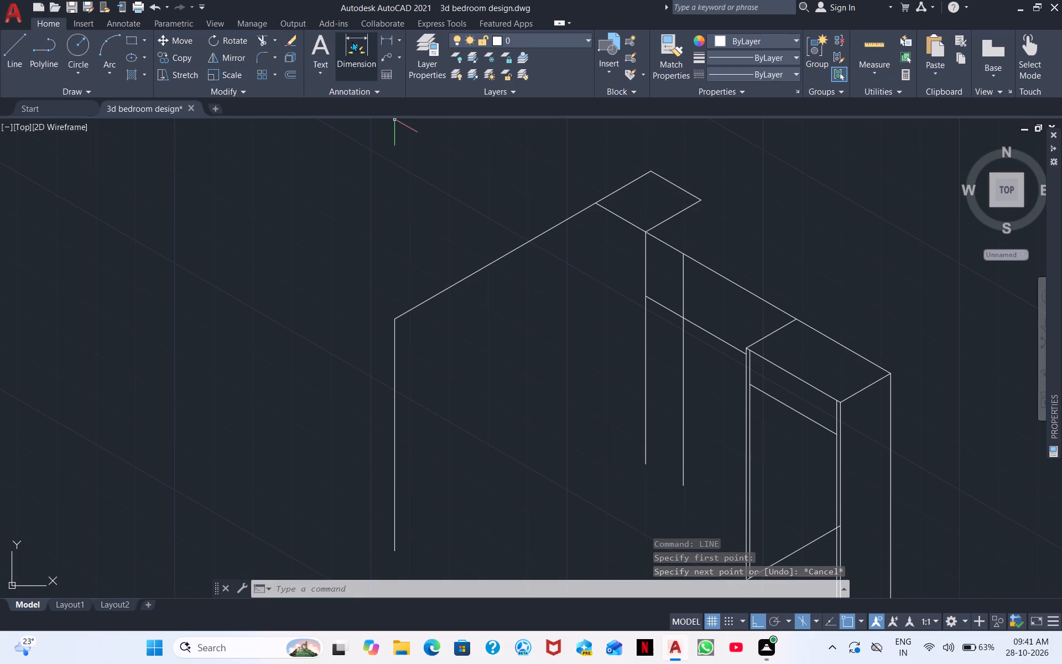
Measure the vertical offset between the two 320-unit vertical lines where the lower 150° line crosses them, using a linear dimension.
click(384, 39)
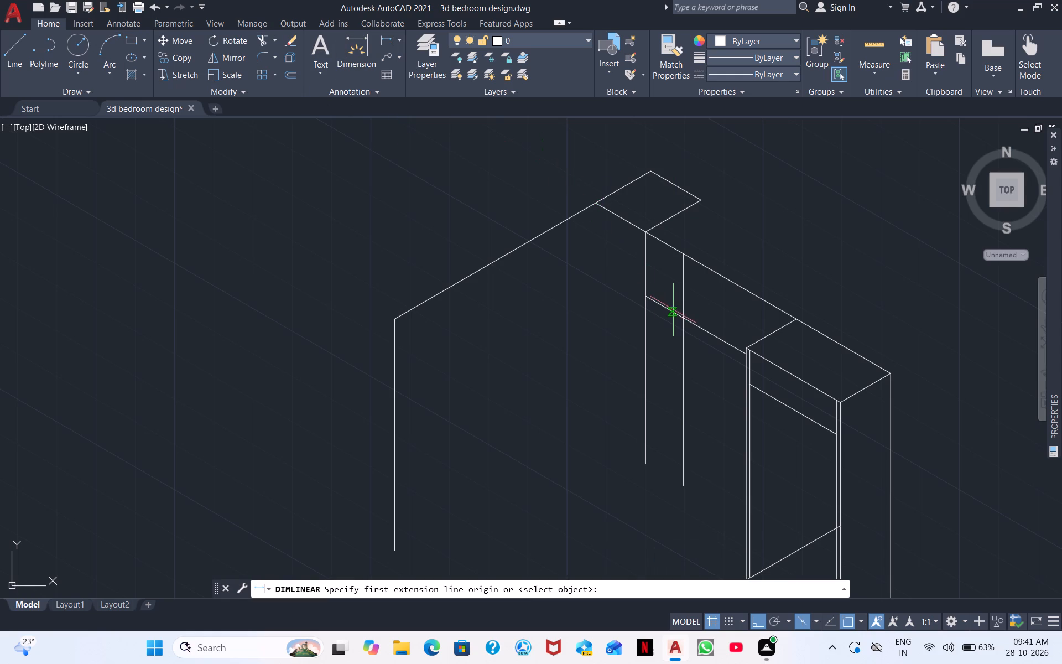
scroll(662, 307, up, 4)
click(554, 225)
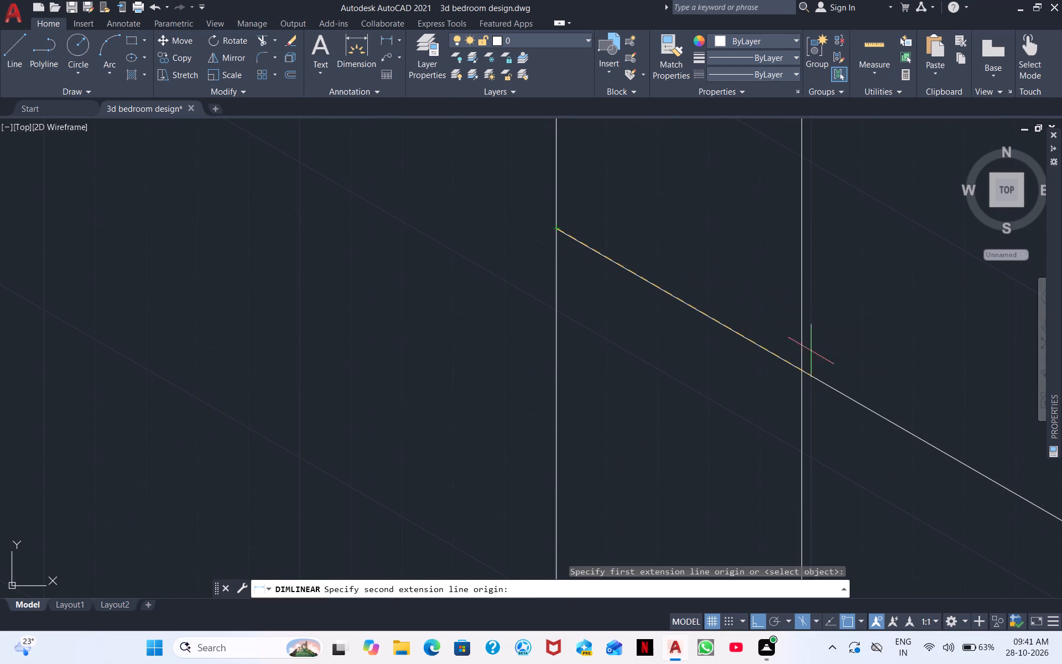
click(806, 370)
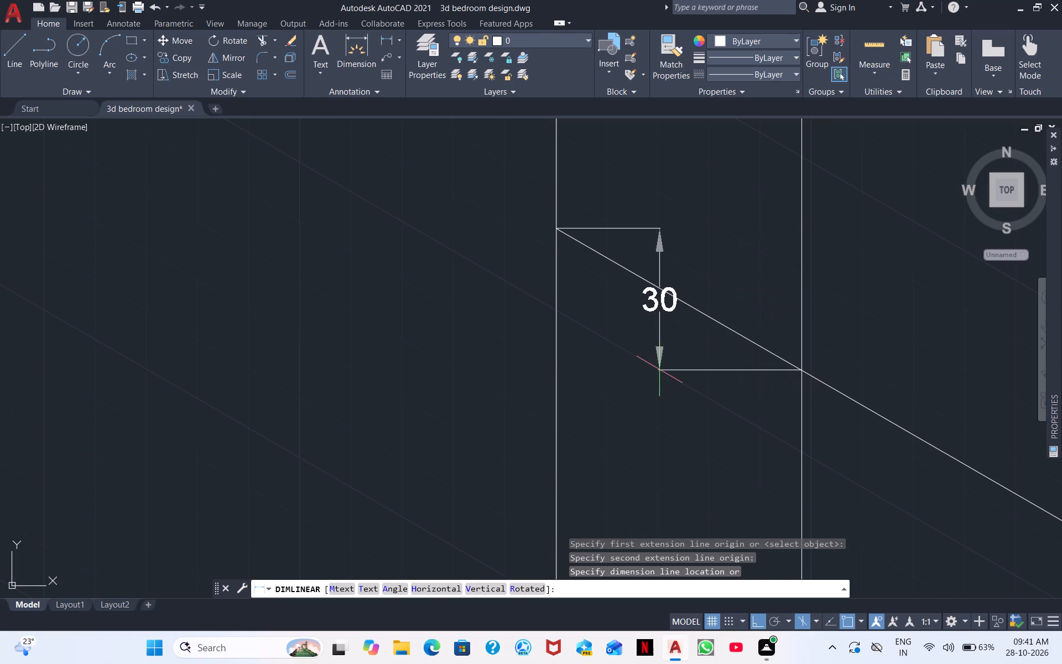
key(Escape)
Draw a third 320-unit vertical line down from the long top edge, roughly midway between the second vertical and the unit's top.
scroll(815, 301, down, 3)
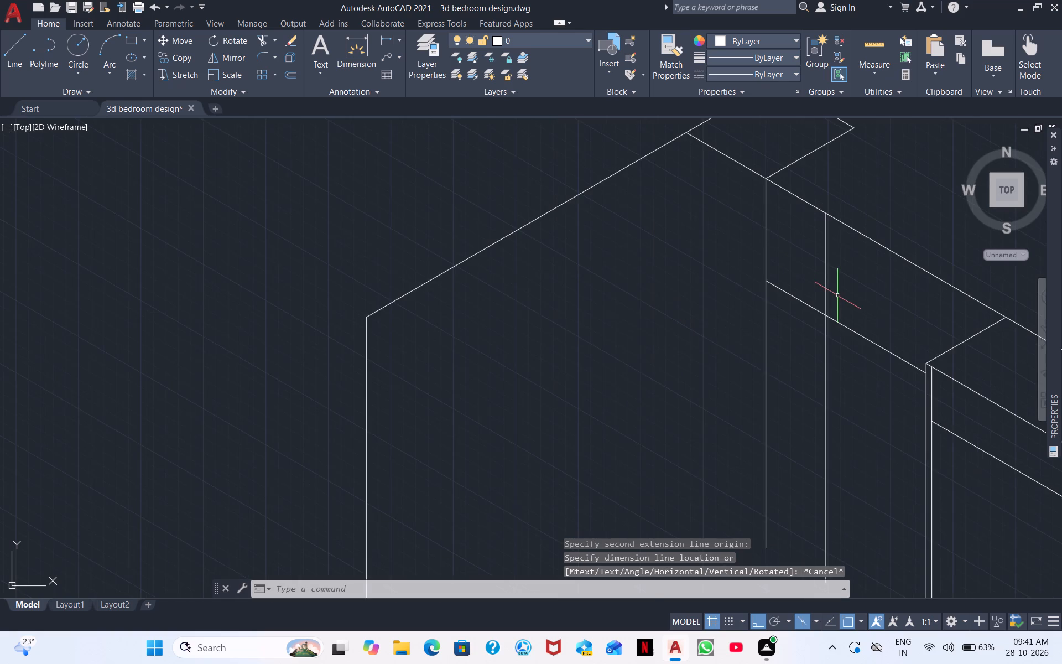
middle_drag(837, 295, 704, 349)
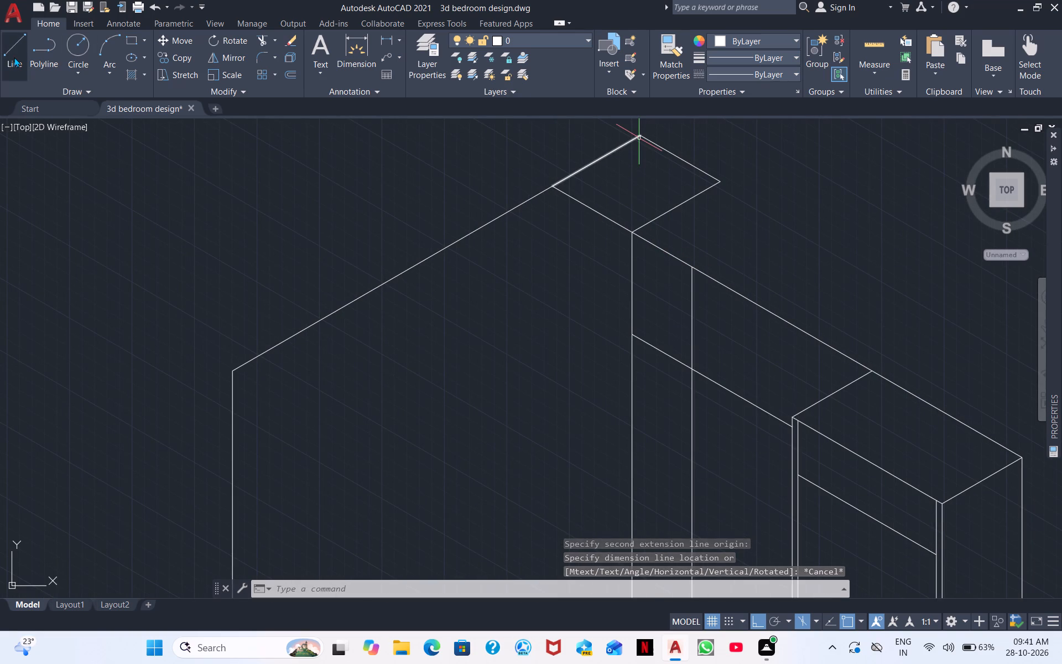
click(14, 57)
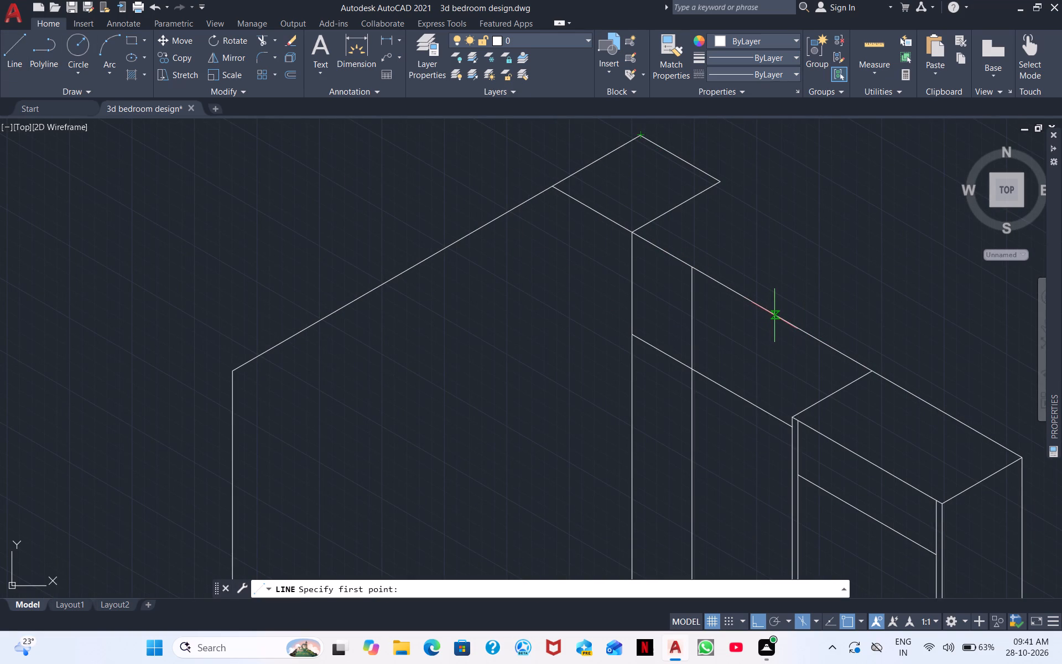
click(765, 314)
scroll(716, 503, down, 2)
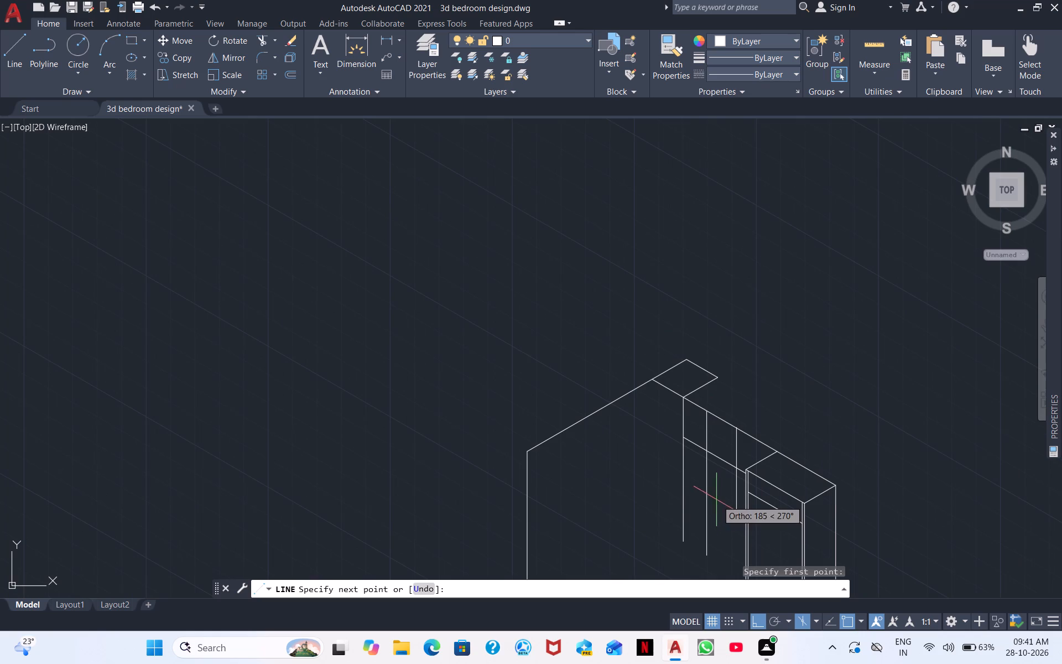
text(320)
key(Return)
key(Escape)
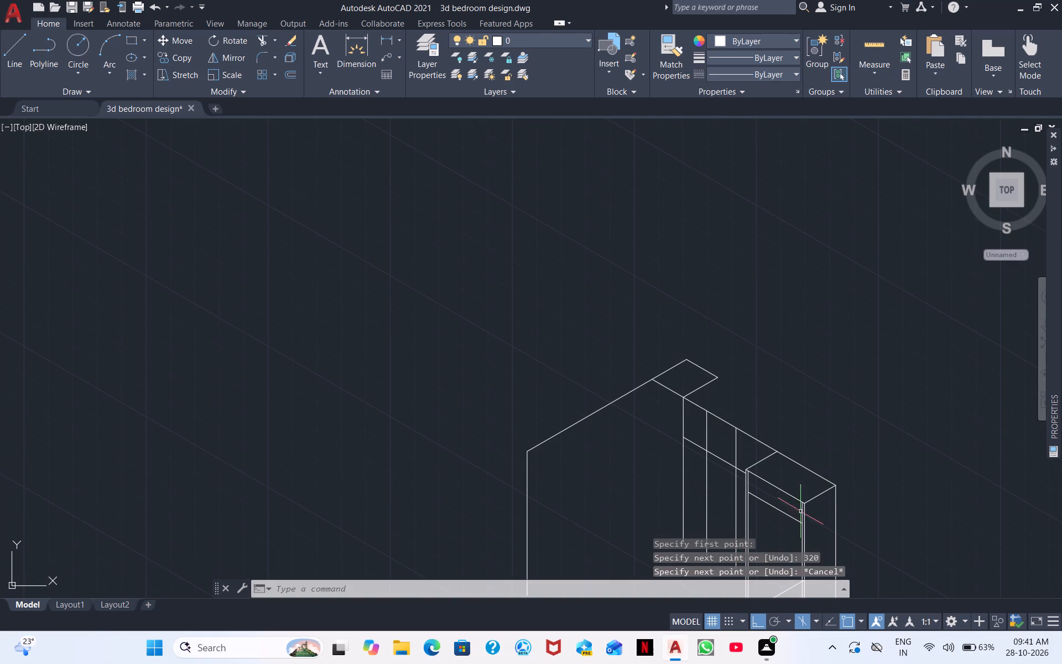
Examine the lower ends of the three 320-unit vertical lines against the unit's base and the drawing as a whole.
scroll(850, 352, down, 1)
middle_drag(850, 357, 882, 67)
scroll(854, 187, up, 4)
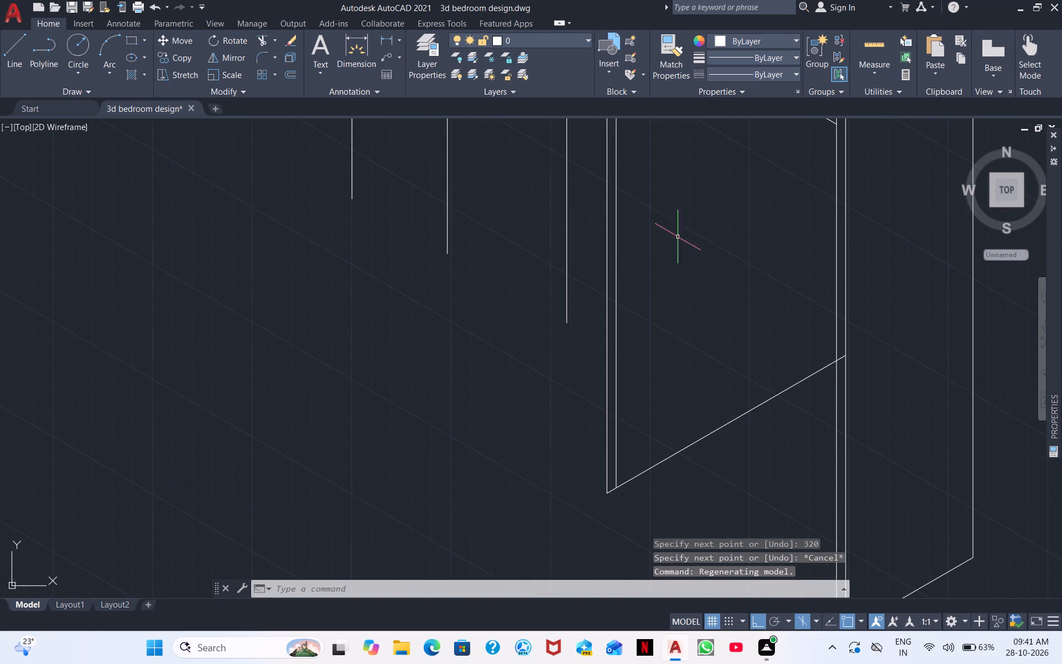
middle_drag(685, 415, 1032, 512)
scroll(1032, 512, down, 2)
middle_drag(957, 479, 946, 481)
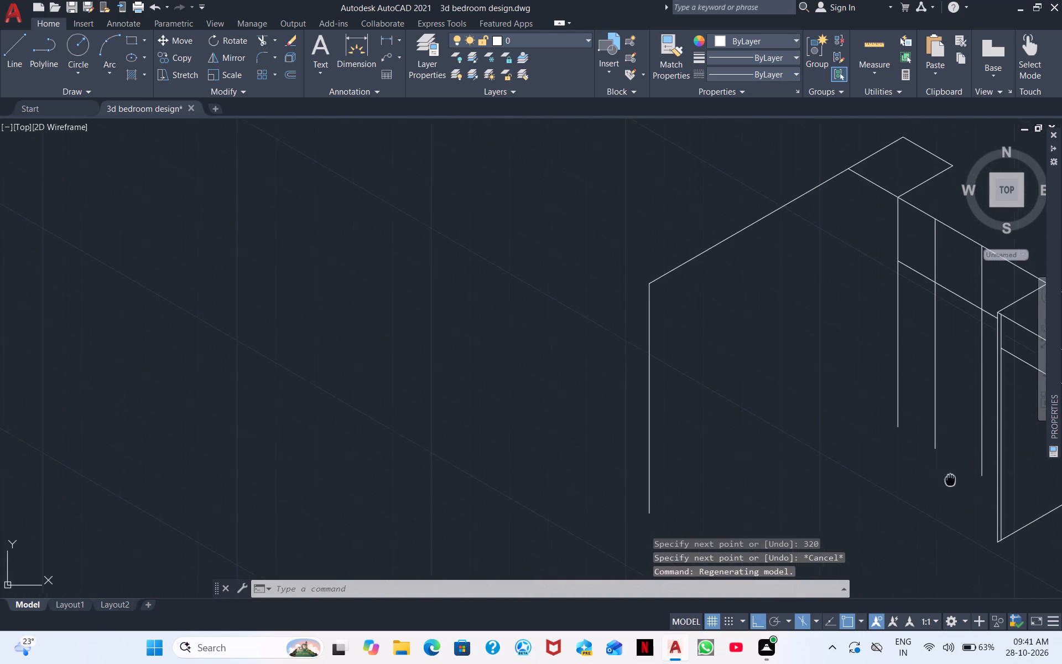
middle_drag(946, 481, 676, 421)
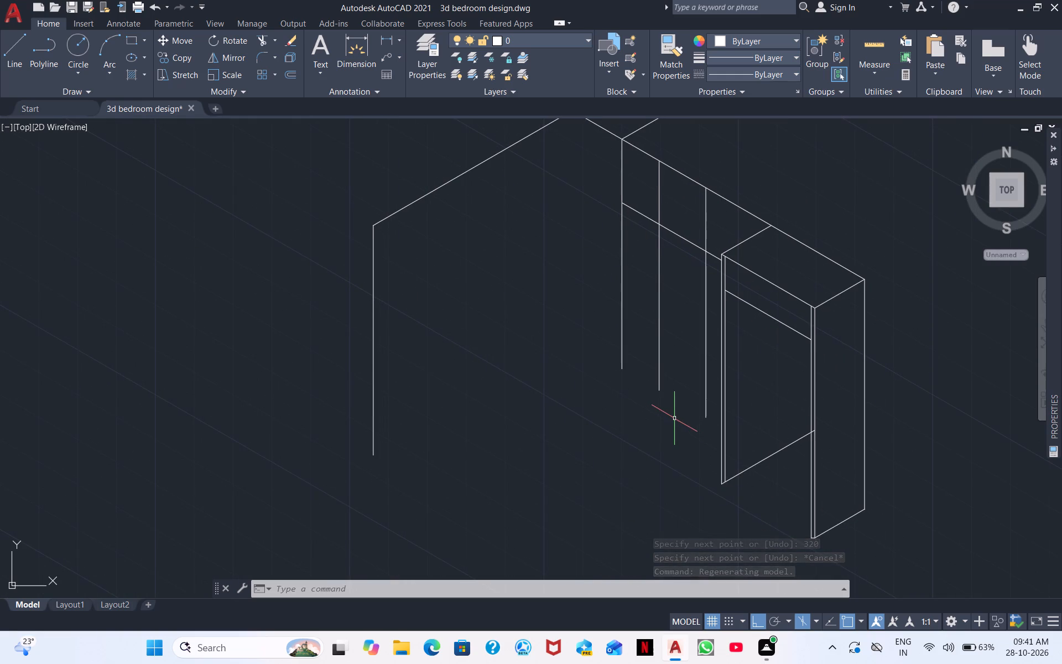
scroll(673, 413, down, 1)
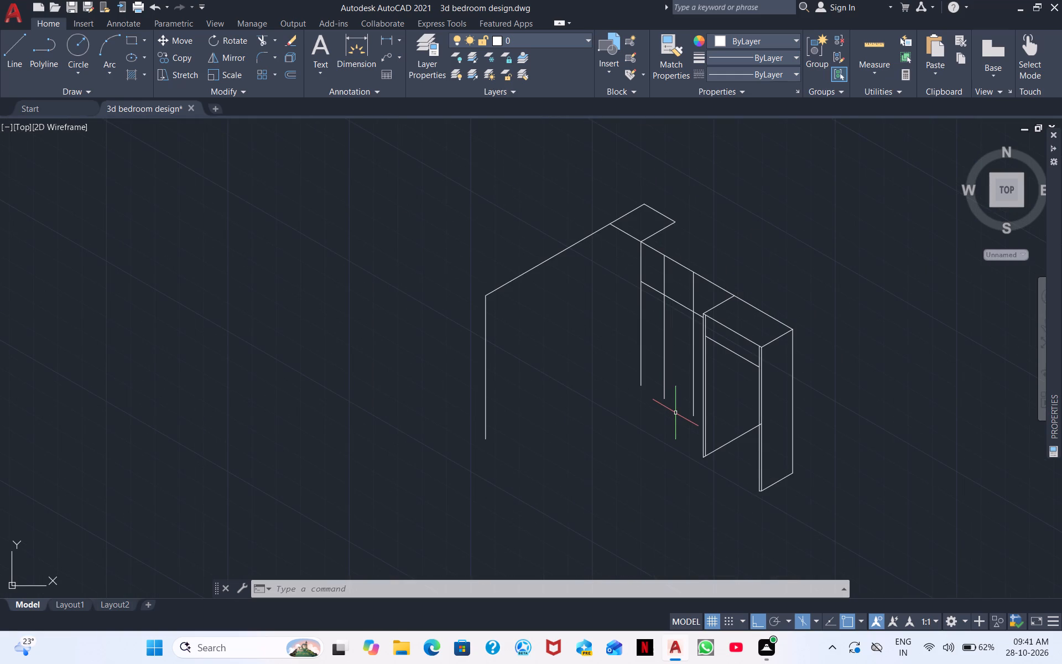
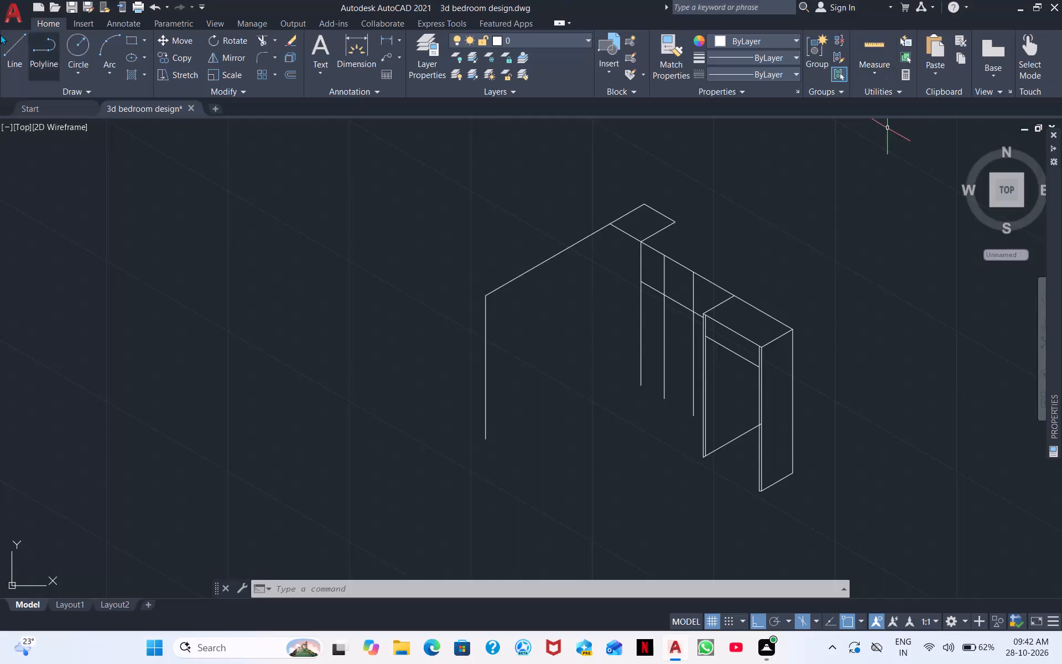
Trim away the sloping line that crosses the side unit's front opening just below its top edge.
click(267, 40)
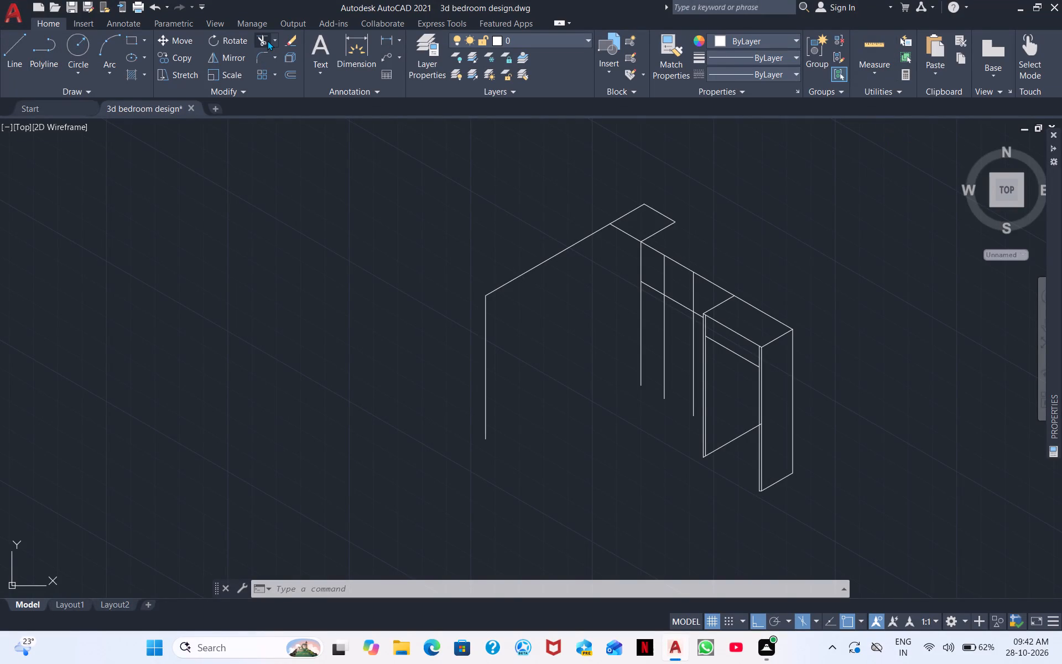
click(737, 355)
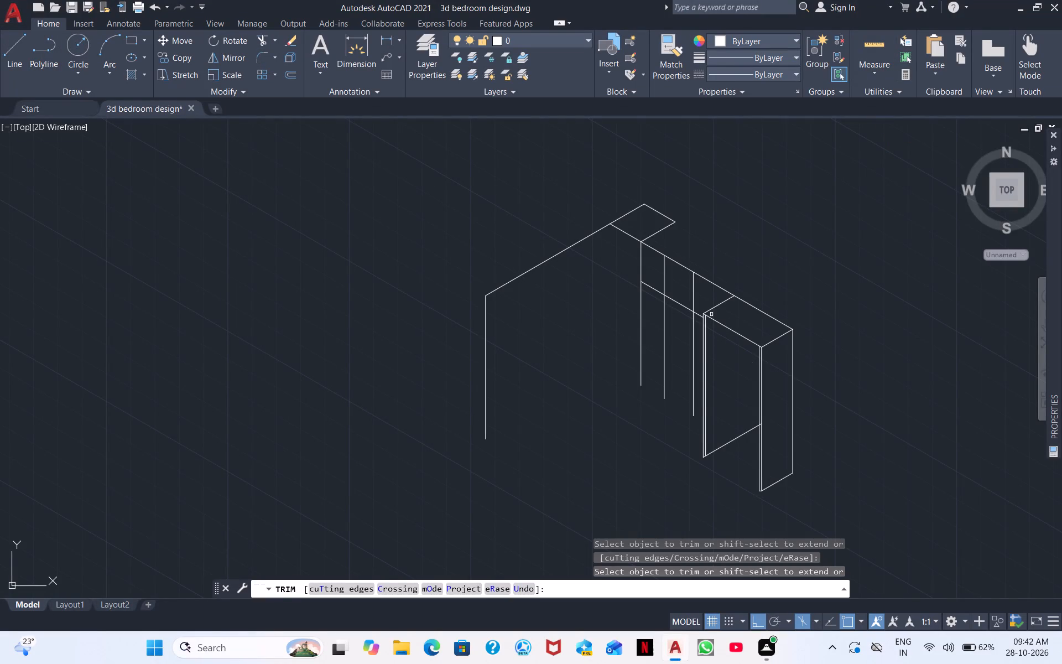
scroll(711, 314, up, 3)
scroll(711, 314, down, 3)
key(Escape)
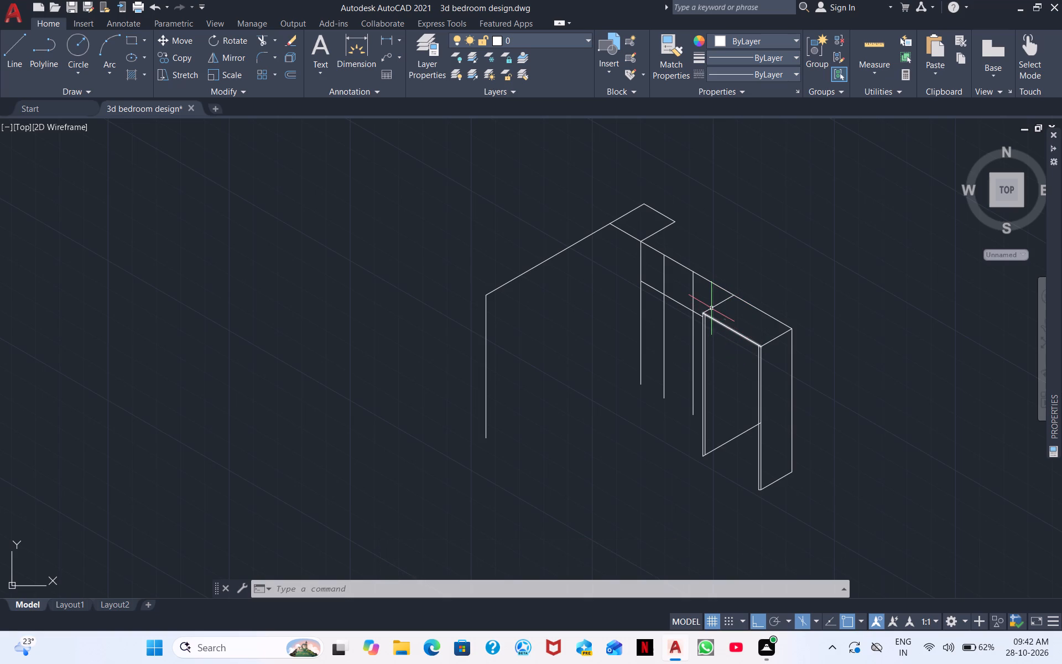
Draw a 320-unit vertical line down from the far corner, continuing with a 330° base line to the side unit's near vertical edge.
scroll(720, 330, down, 1)
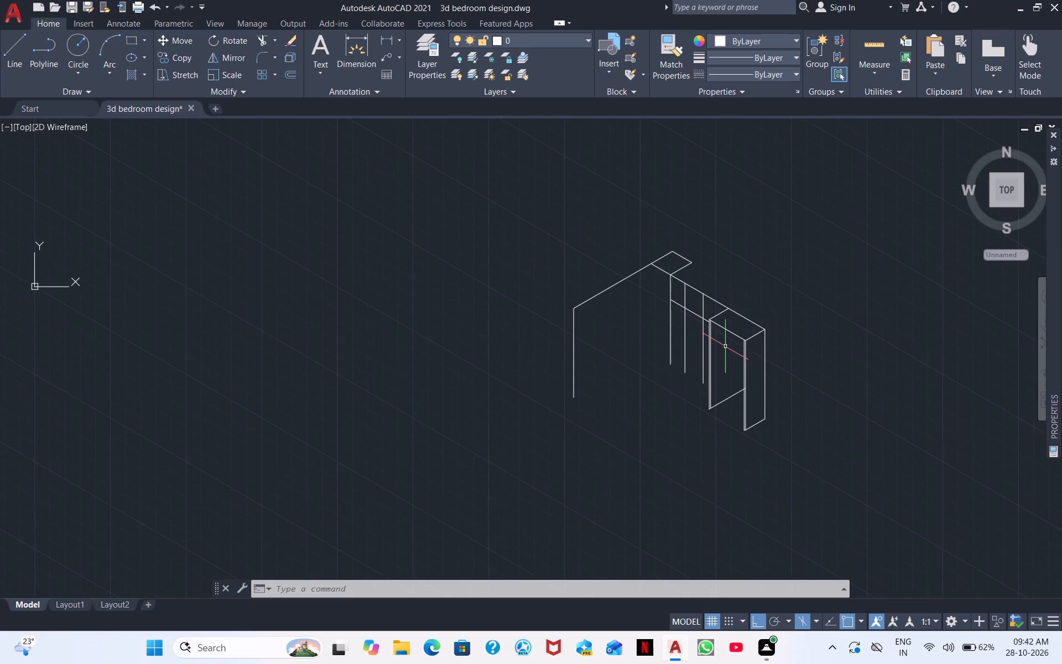
scroll(725, 342, up, 4)
scroll(723, 341, down, 2)
middle_drag(726, 345, 732, 350)
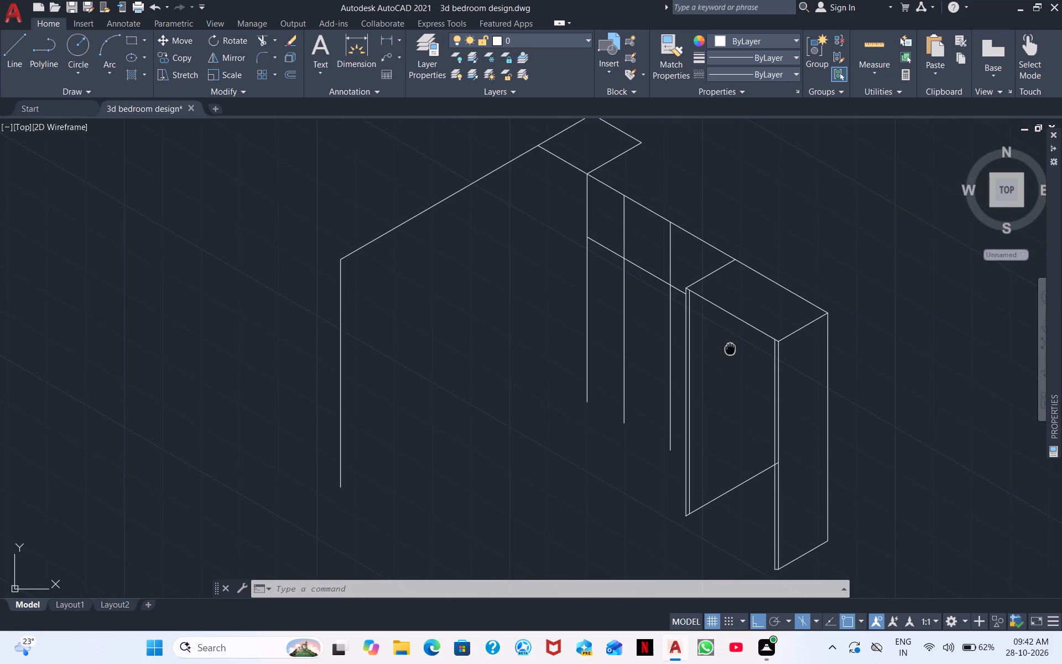
middle_drag(732, 350, 810, 315)
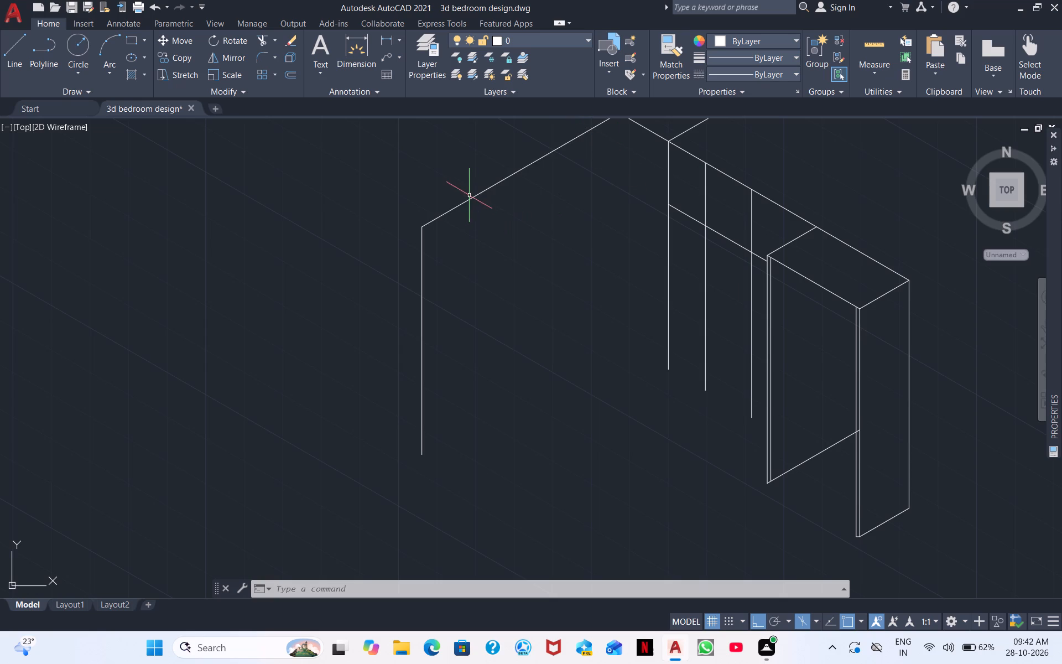
click(13, 49)
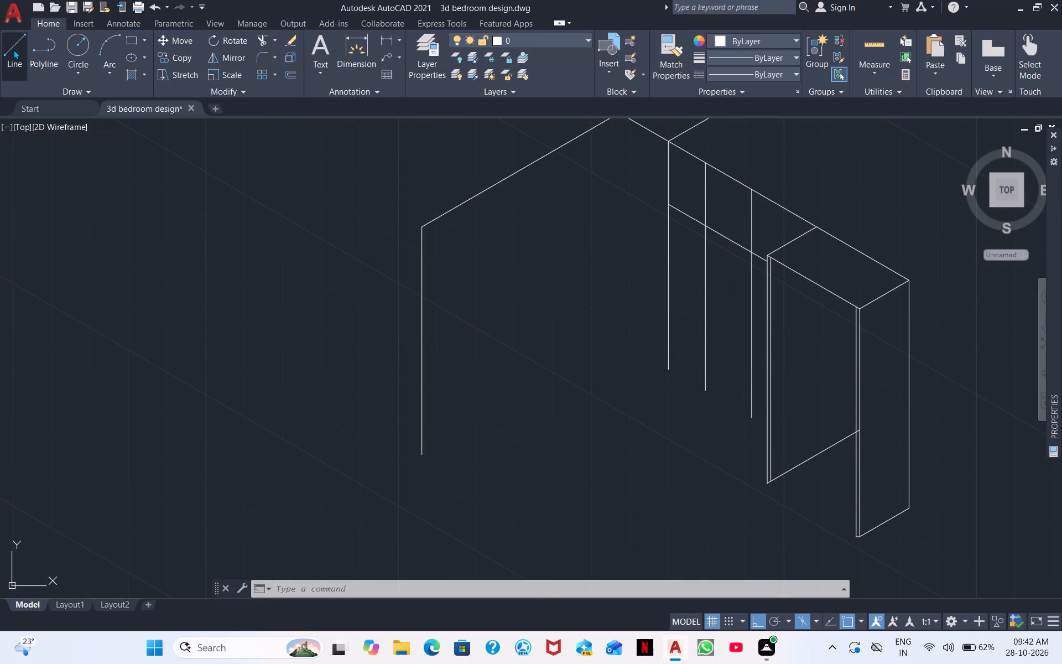
middle_drag(678, 185, 710, 305)
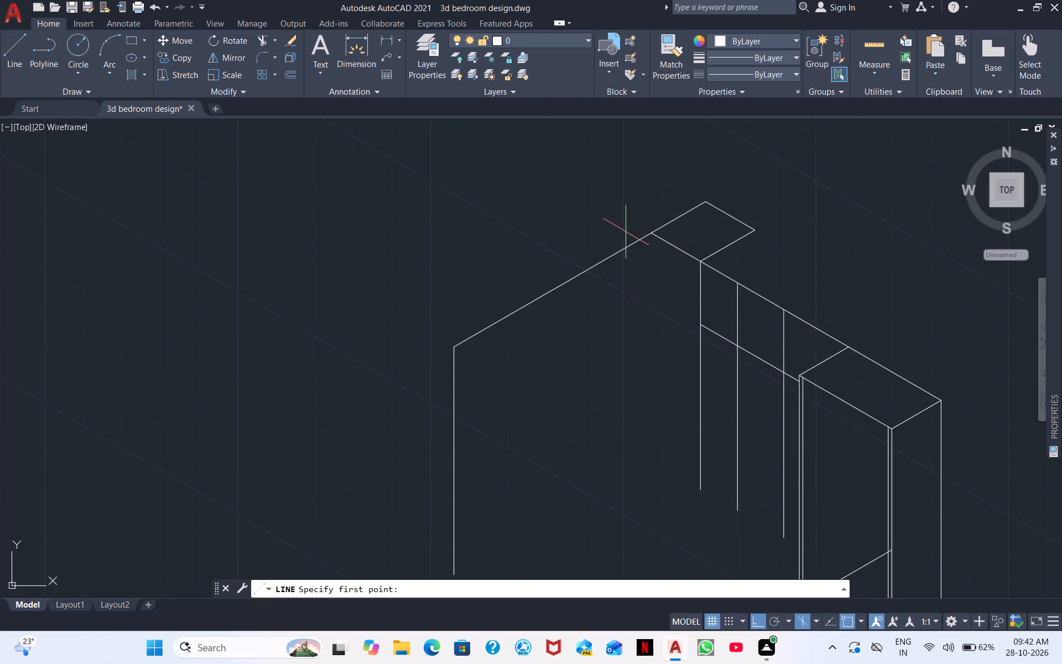
drag(649, 236, 628, 317)
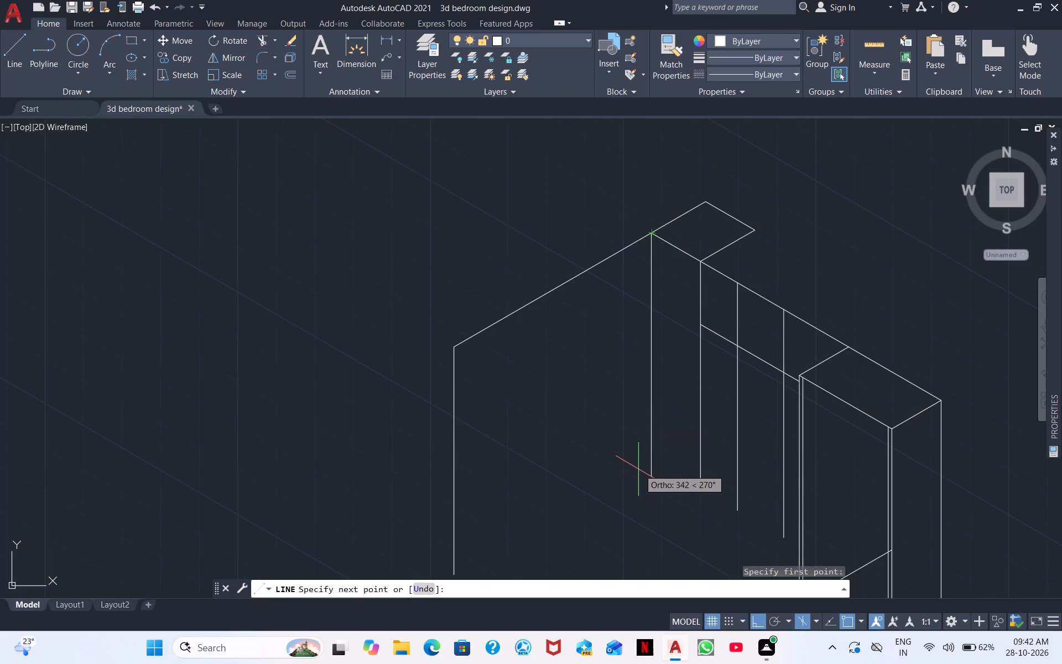
text(320)
key(Return)
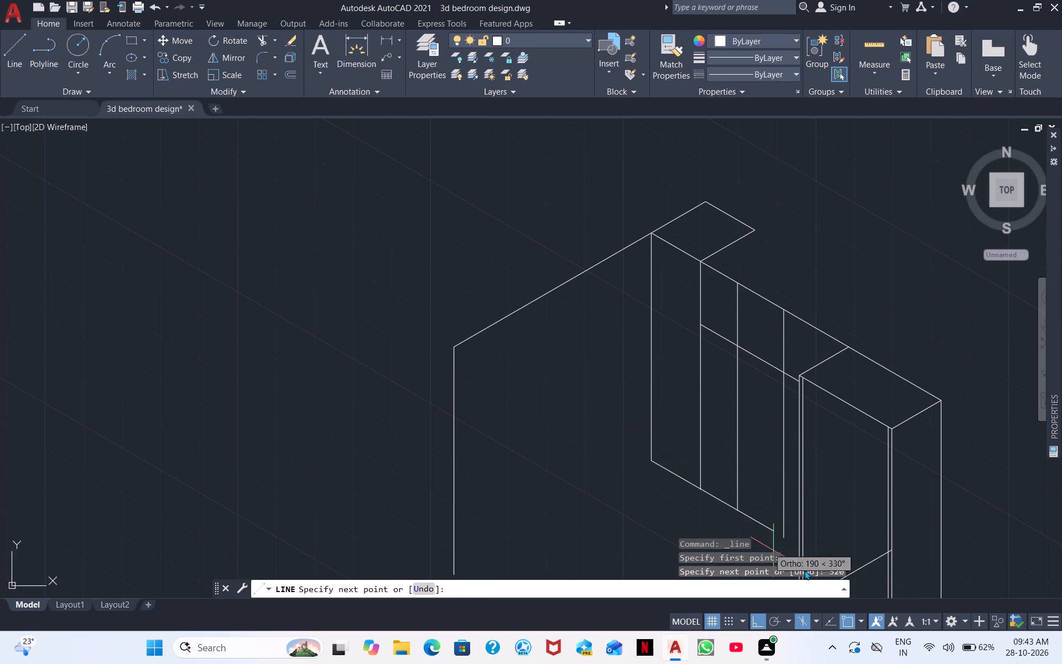
scroll(800, 545, up, 4)
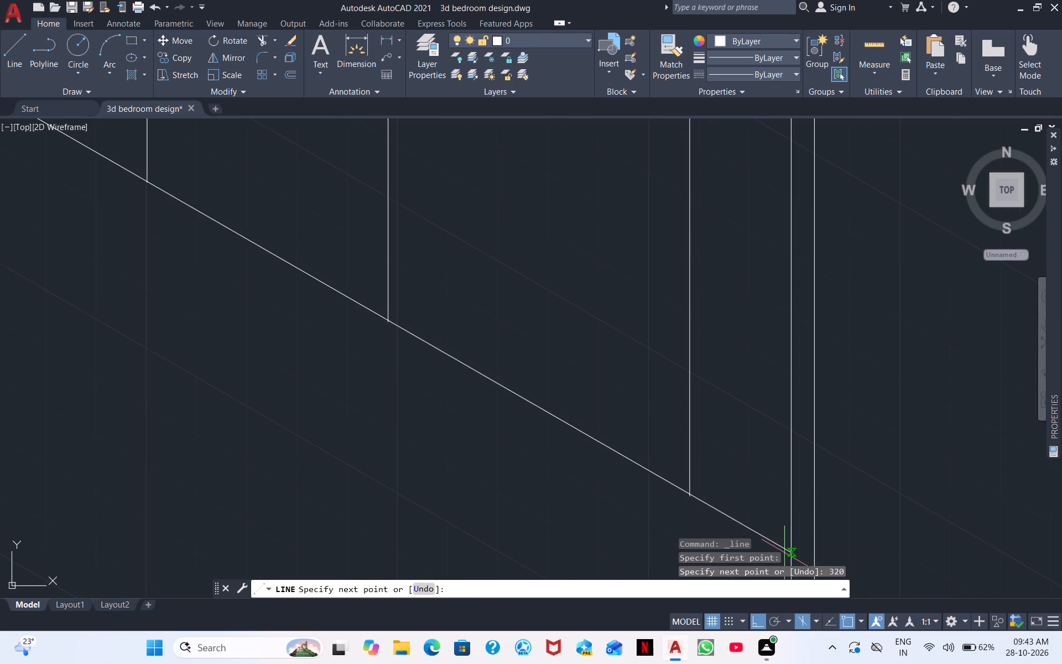
click(791, 552)
scroll(791, 552, down, 1)
key(Escape)
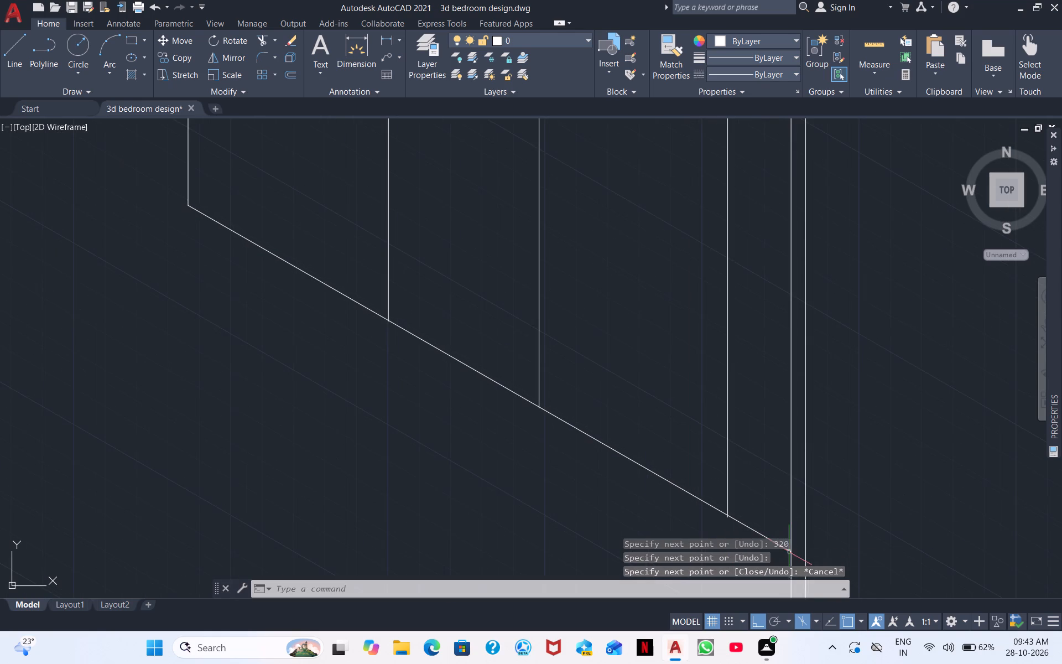
Erase the three lines forming the small parallelogram that projects beyond the long top edge at the far corner.
scroll(774, 549, down, 2)
scroll(601, 447, down, 1)
scroll(659, 419, up, 2)
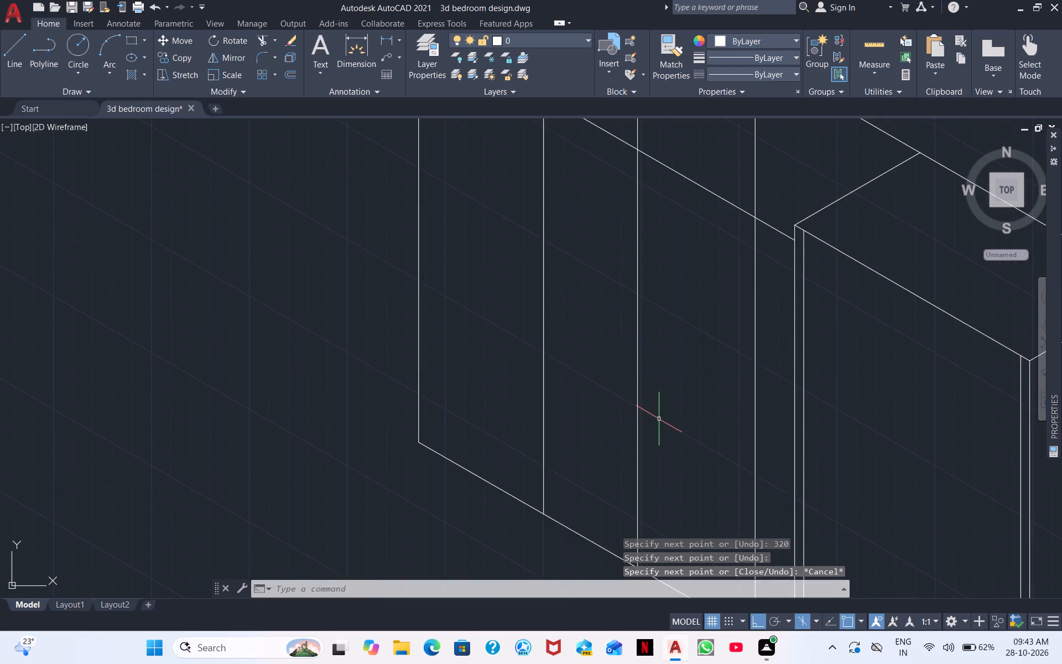
scroll(660, 415, down, 3)
scroll(644, 368, up, 2)
scroll(634, 363, down, 3)
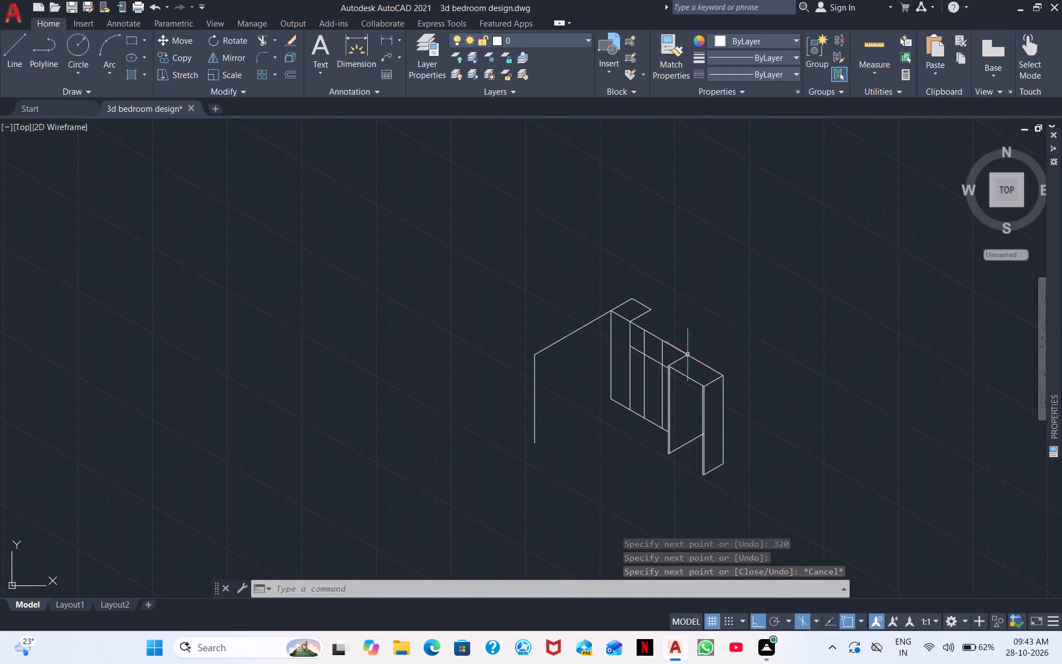
scroll(733, 338, up, 1)
click(654, 312)
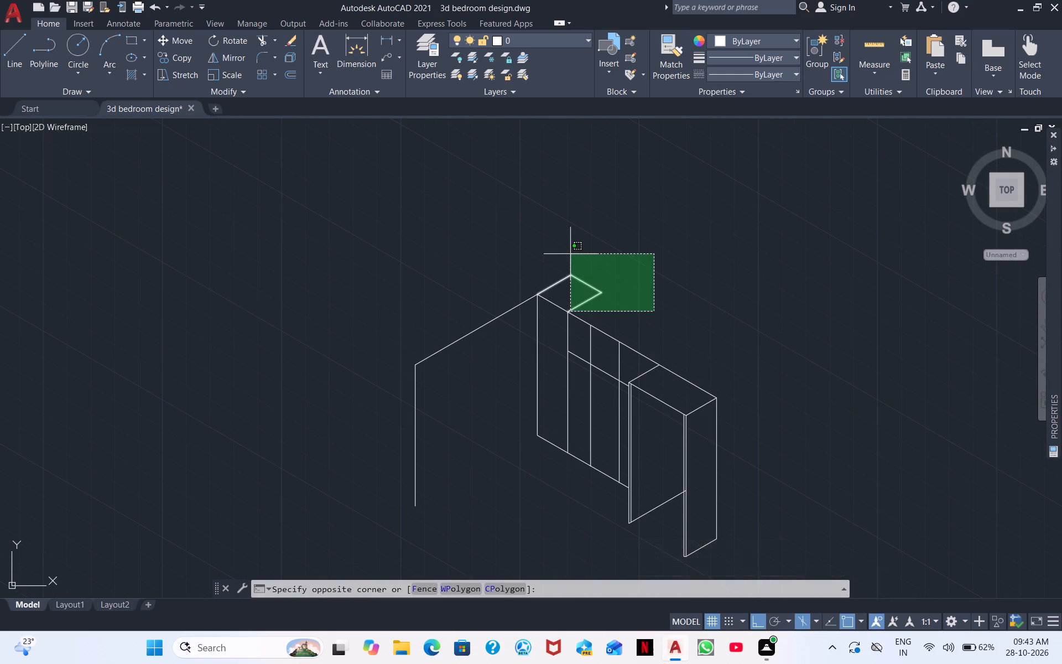
click(570, 254)
right_click(793, 290)
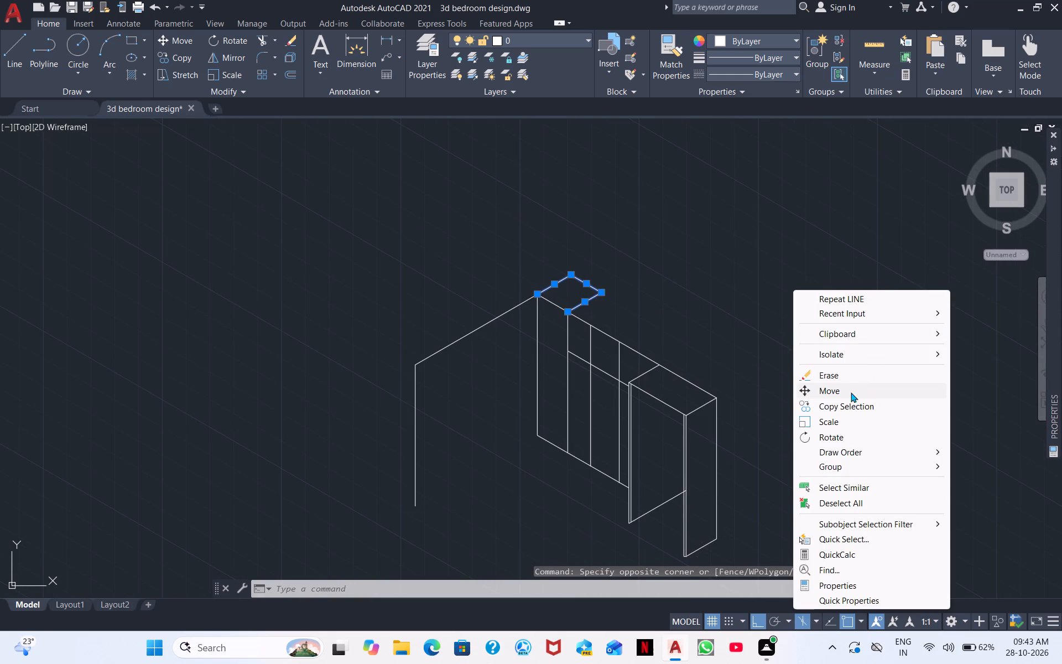
click(850, 370)
From the far-corner vertical, somewhat below its middle, draw consecutive 180-, 20- and 50-unit line segments at 210°.
scroll(691, 324, down, 2)
scroll(696, 323, up, 3)
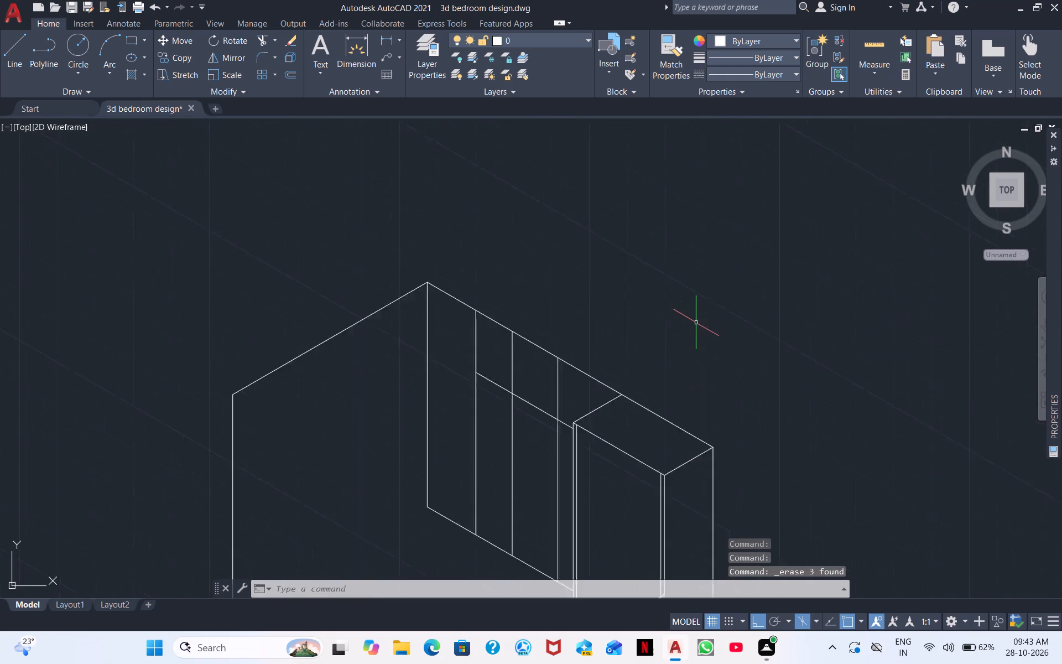
middle_drag(685, 359, 831, 268)
scroll(700, 355, up, 1)
scroll(609, 334, up, 2)
scroll(568, 334, down, 3)
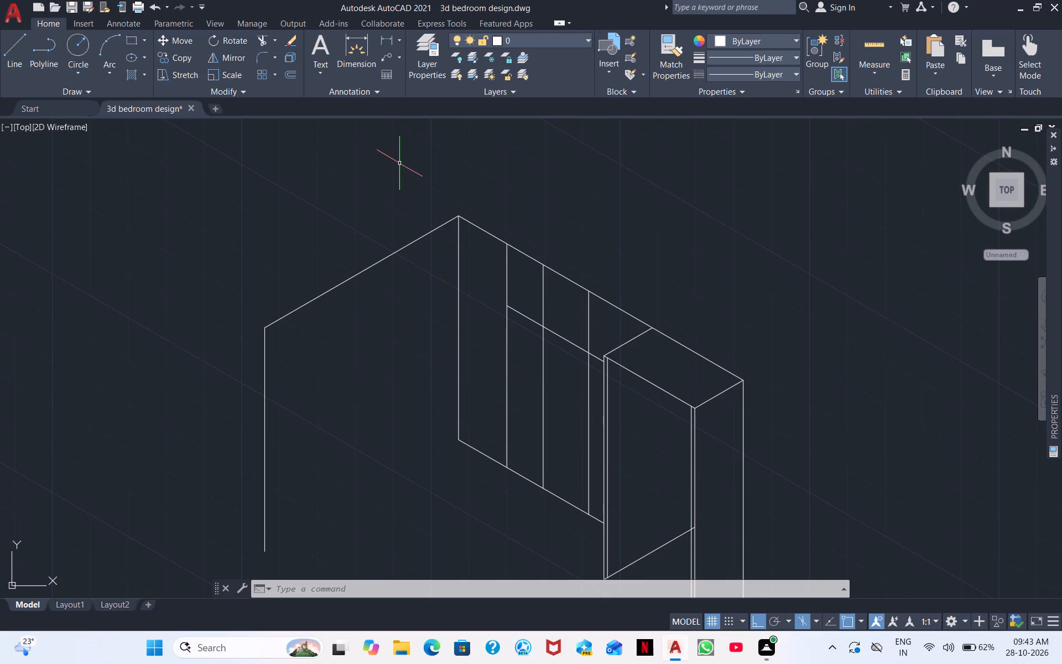
click(8, 59)
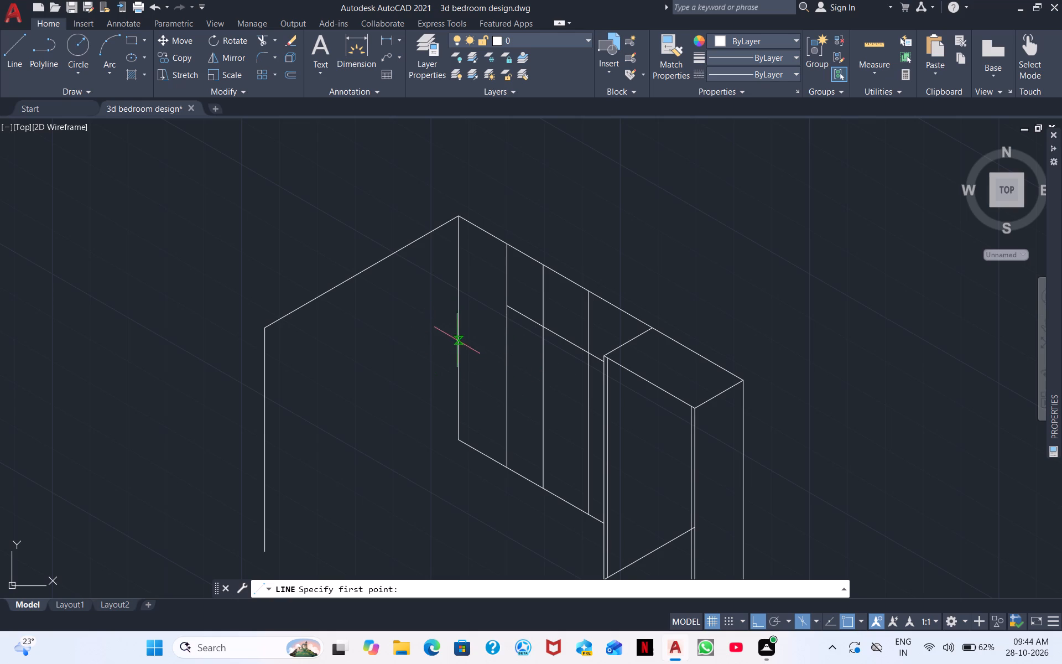
drag(459, 352, 449, 358)
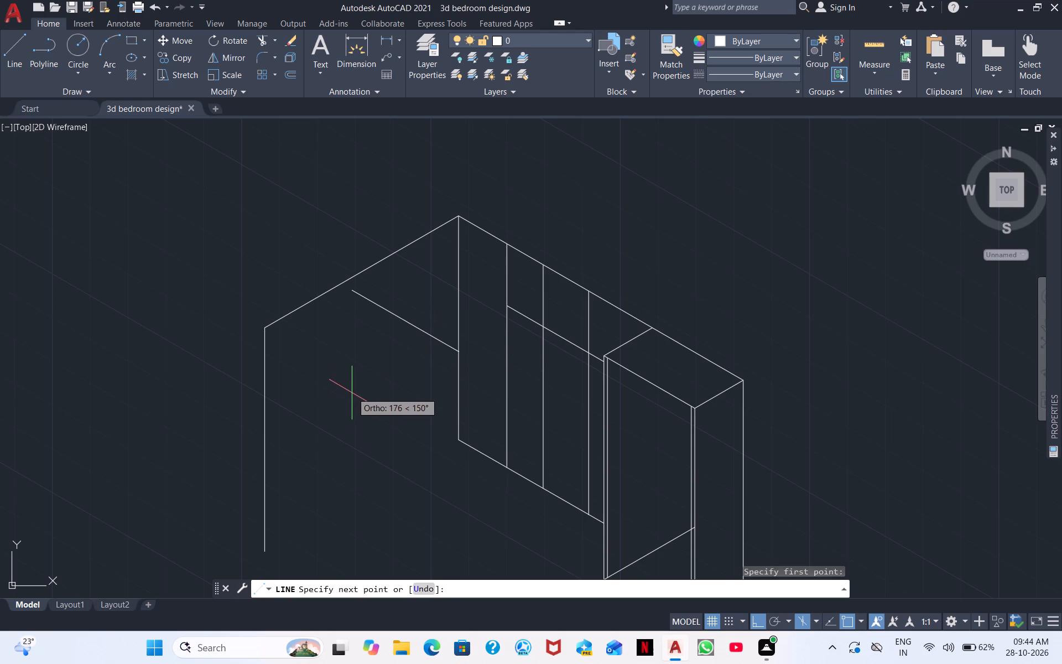
key(F5)
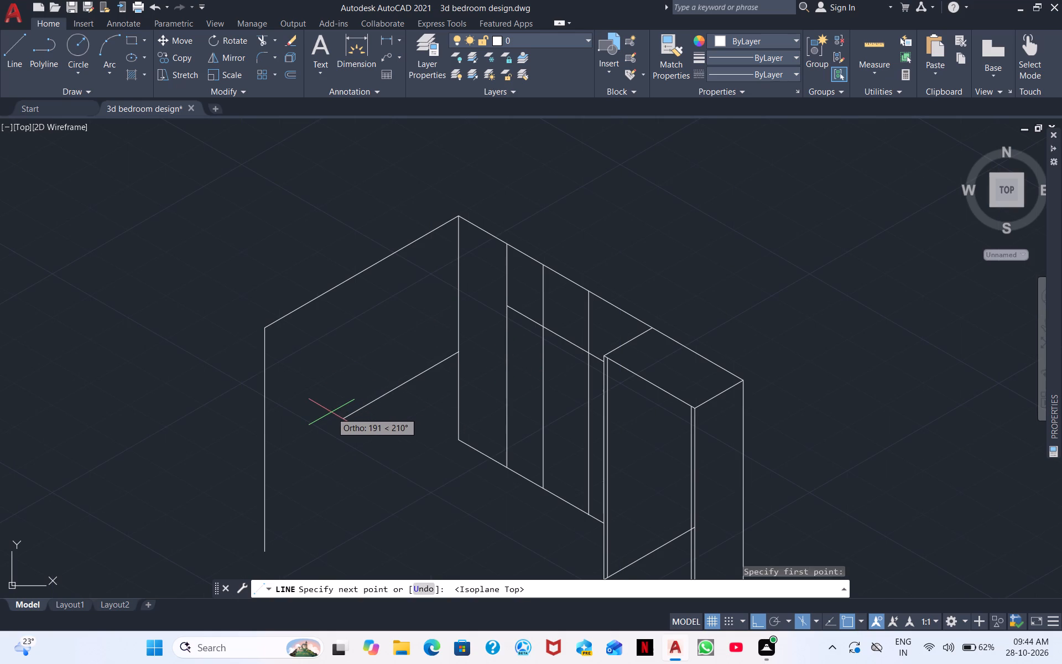
text(180)
key(Return)
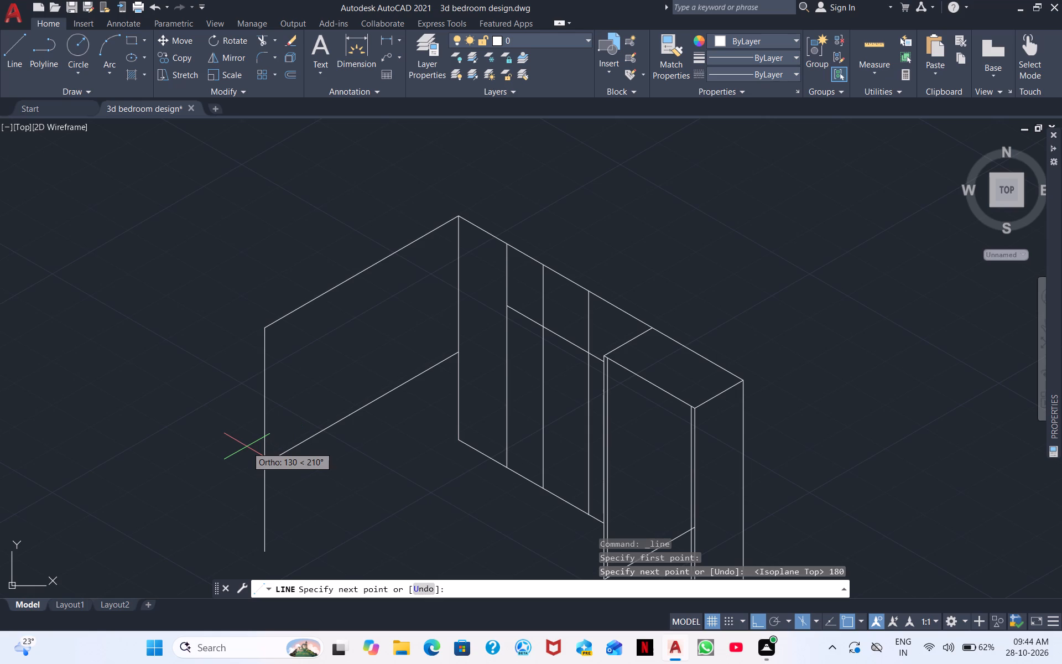
text(20)
key(Return)
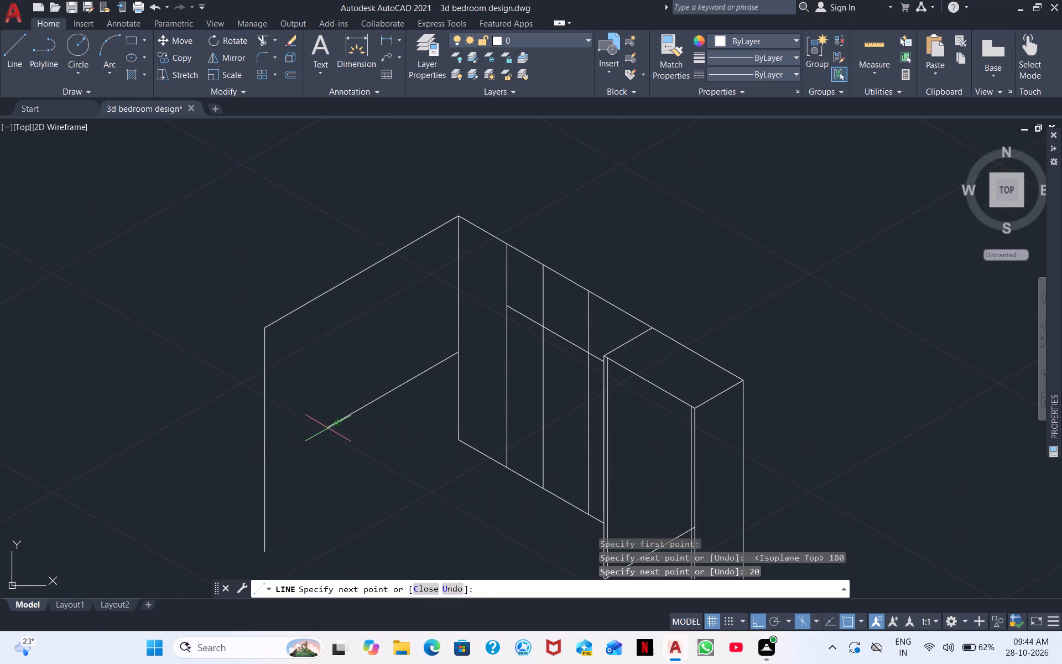
text(50)
key(Return)
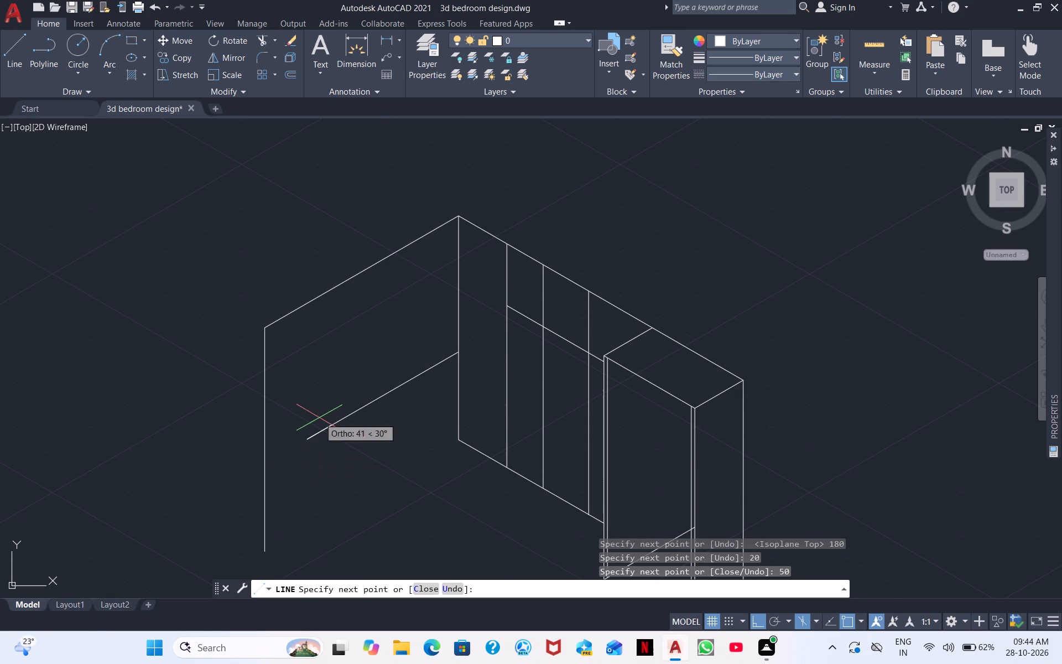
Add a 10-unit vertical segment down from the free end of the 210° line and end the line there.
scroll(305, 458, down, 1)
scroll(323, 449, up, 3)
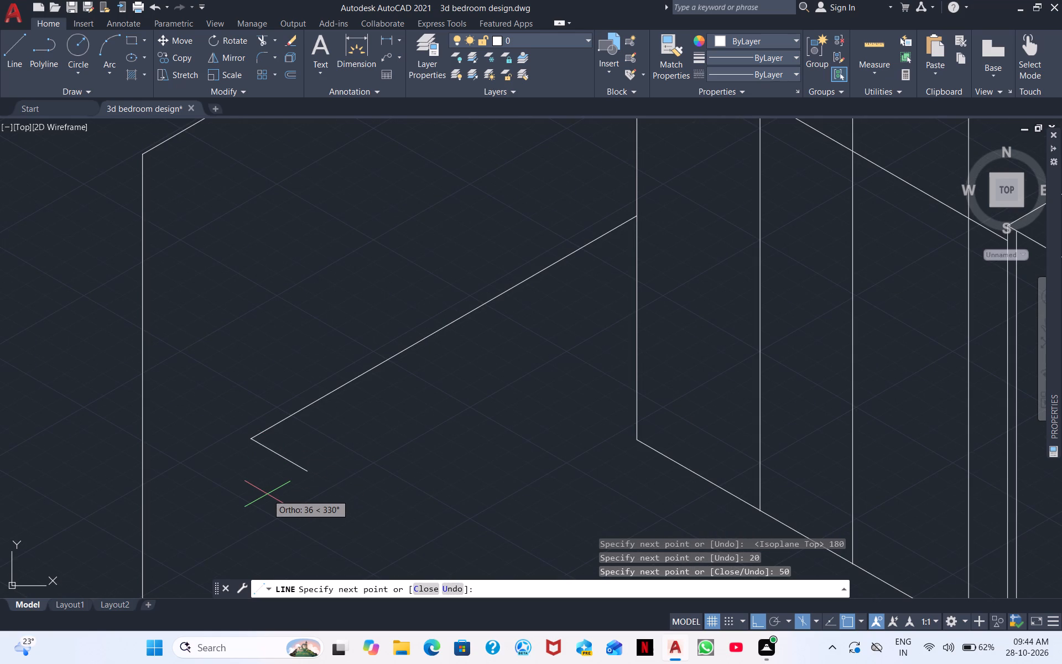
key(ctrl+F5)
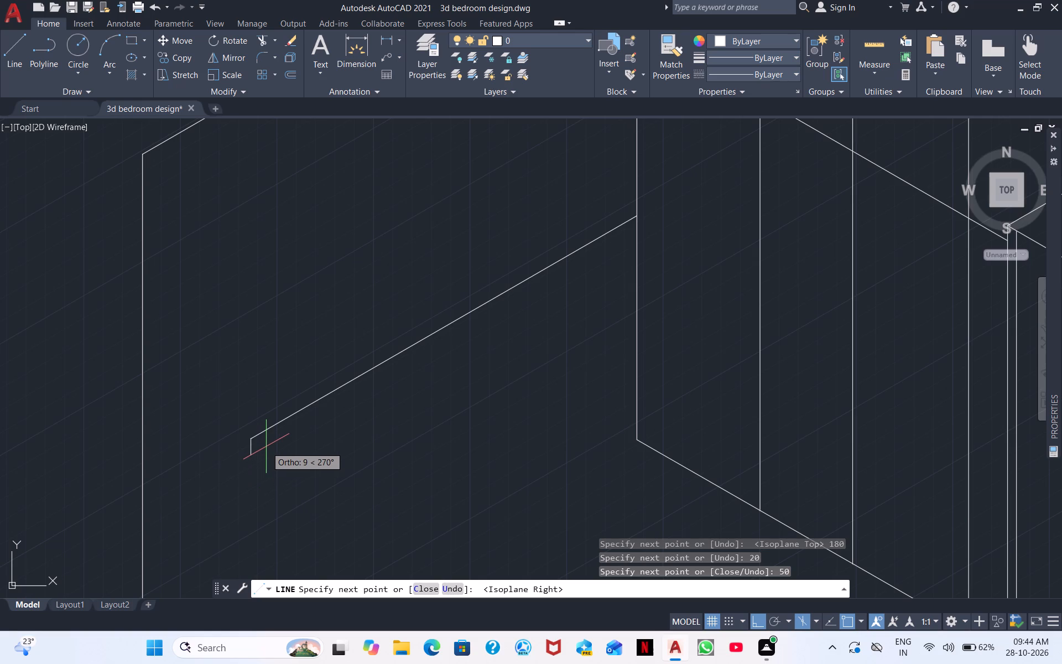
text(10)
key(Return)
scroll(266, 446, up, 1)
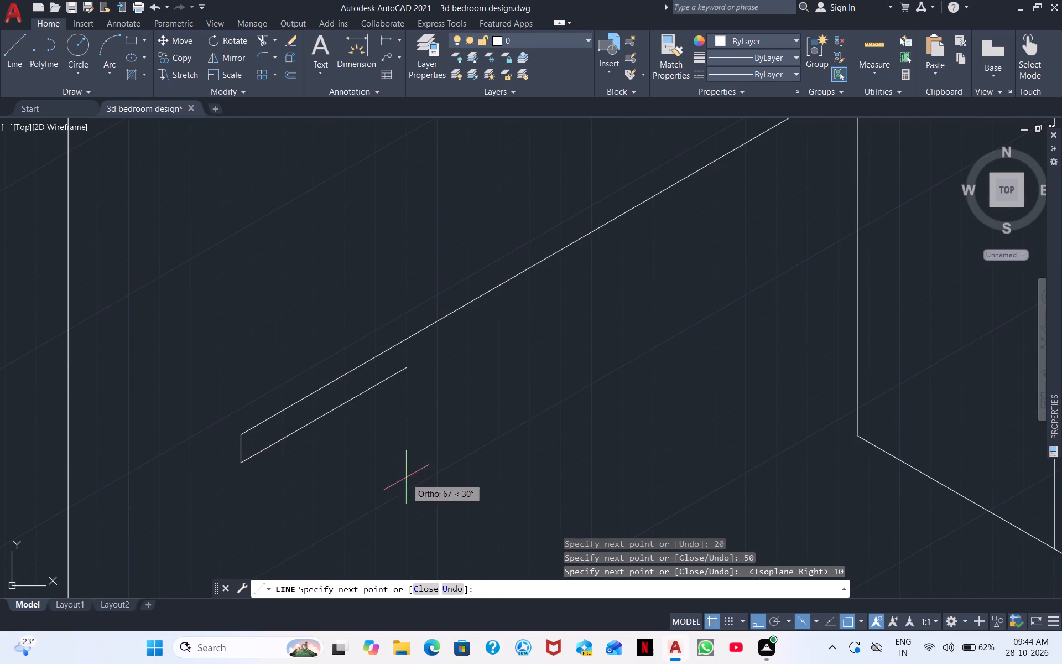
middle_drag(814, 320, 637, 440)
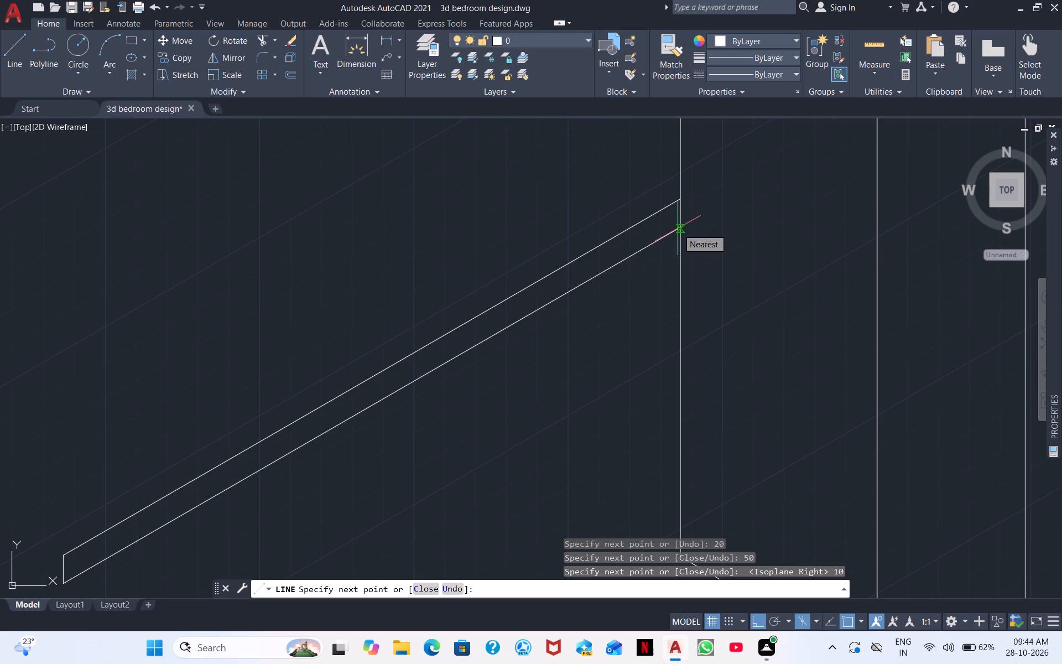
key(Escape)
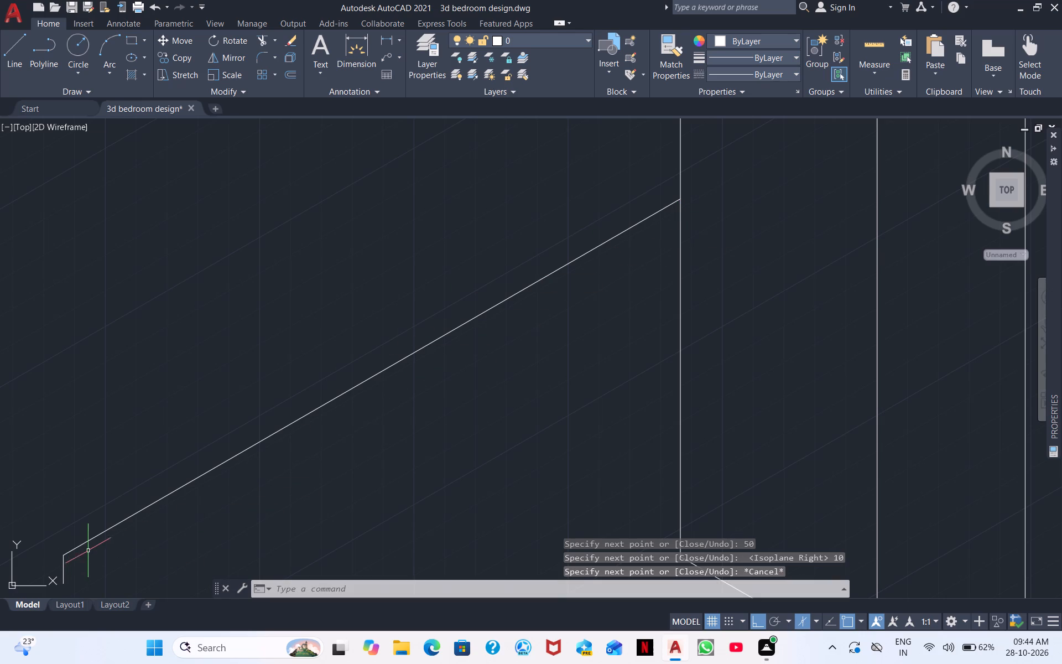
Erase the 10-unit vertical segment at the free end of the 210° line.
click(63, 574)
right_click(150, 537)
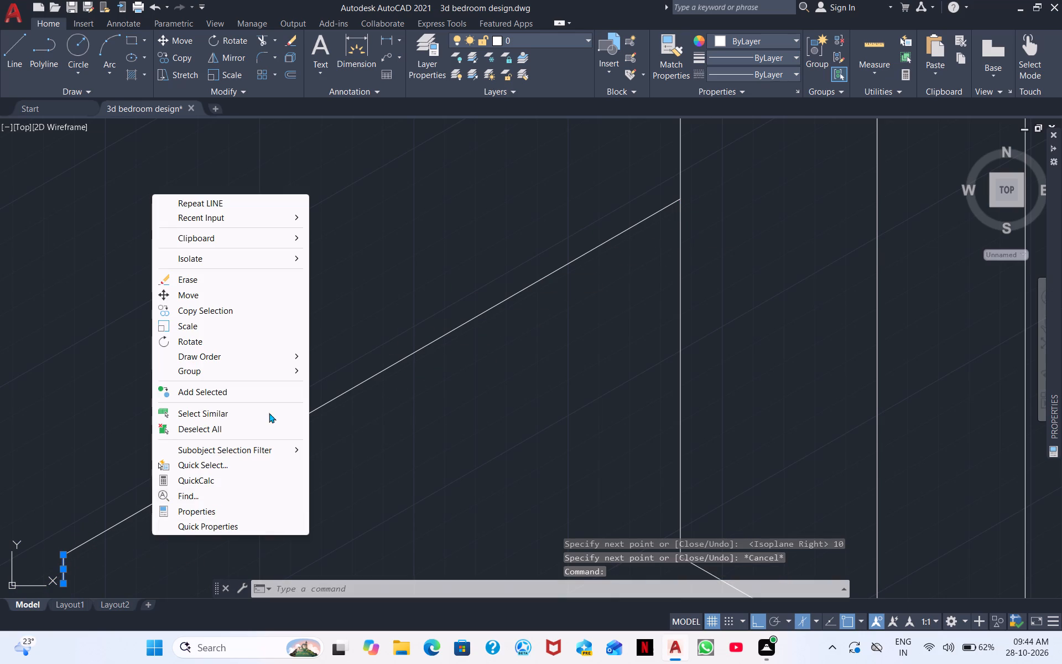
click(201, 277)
Continue the ledge outline from the 210° line's free end: 10 units at 330°, 30° to just past the corner vertical, and about 16 units at 150°.
right_drag(119, 543, 127, 551)
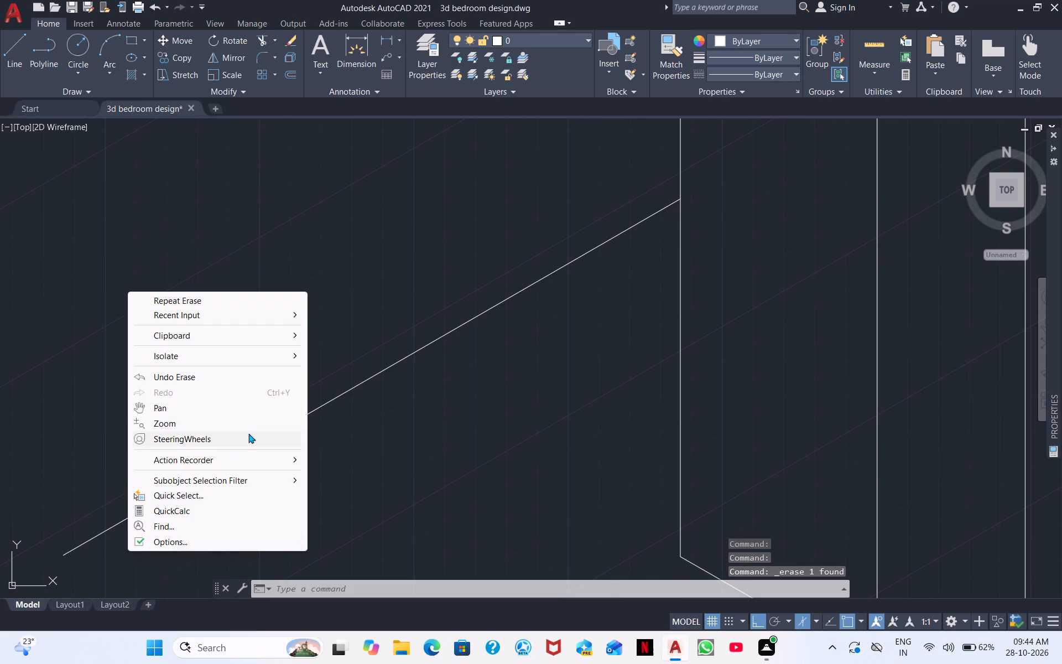
click(260, 318)
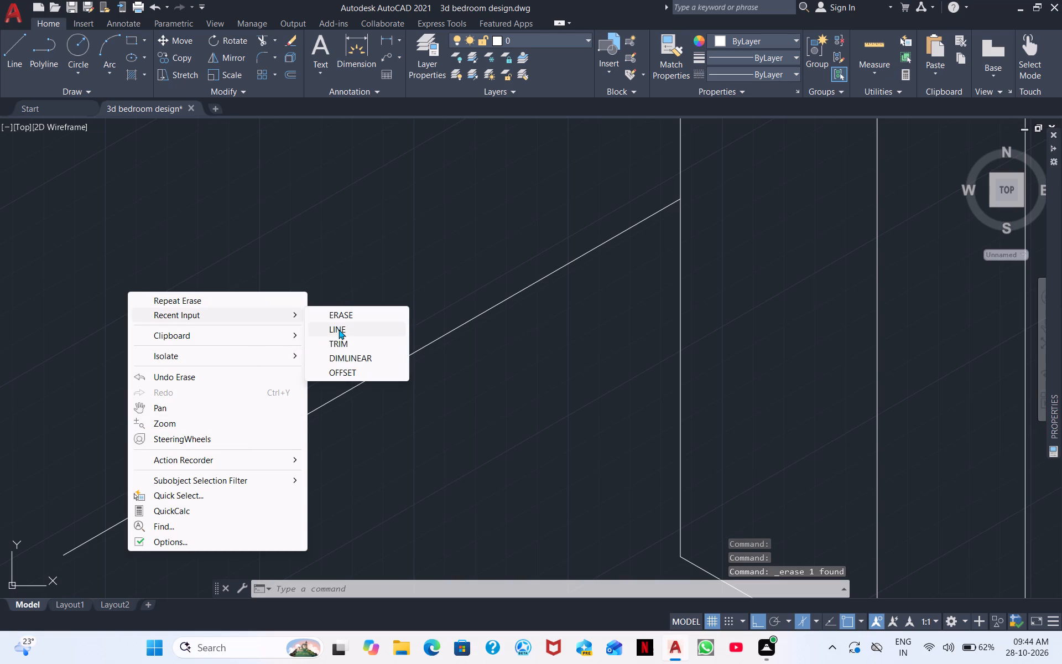
click(339, 329)
click(60, 556)
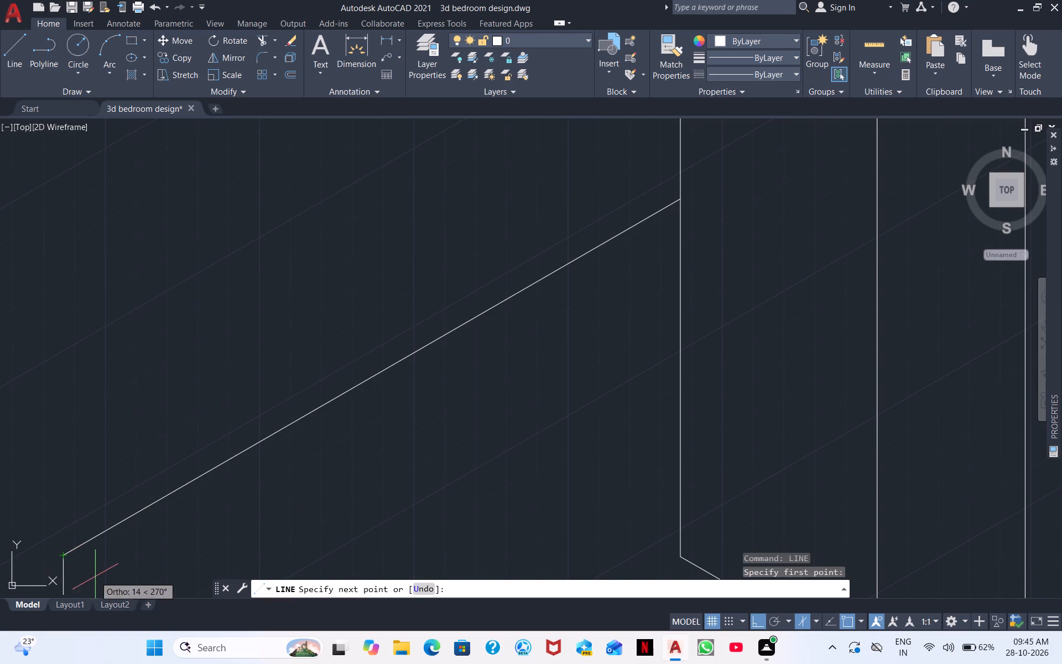
key(F5)
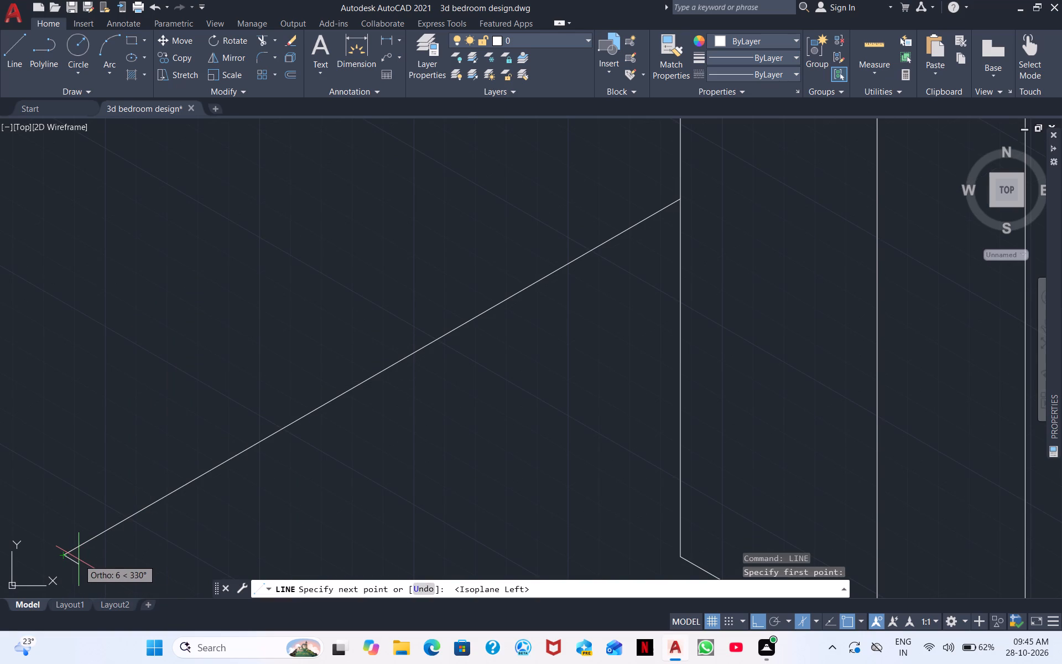
text(10)
key(Return)
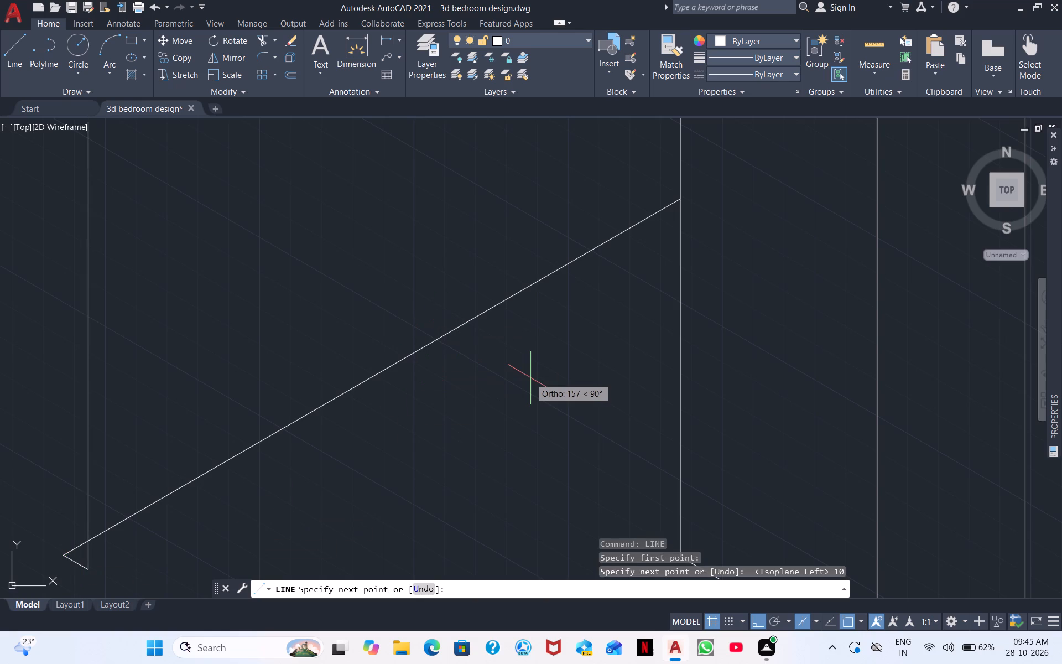
key(F5)
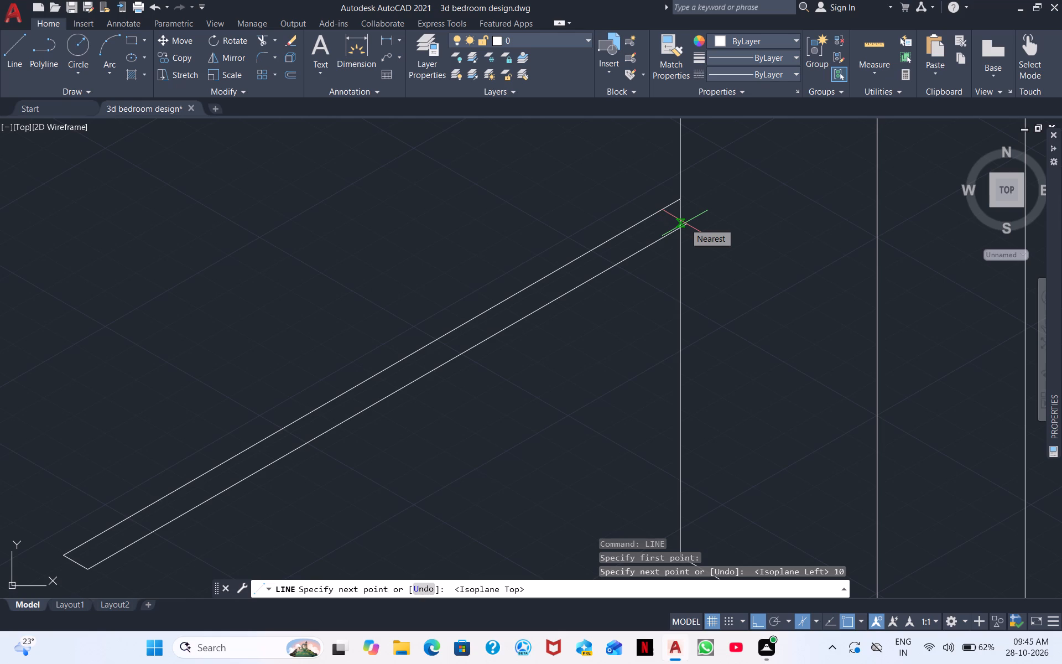
scroll(733, 162, down, 2)
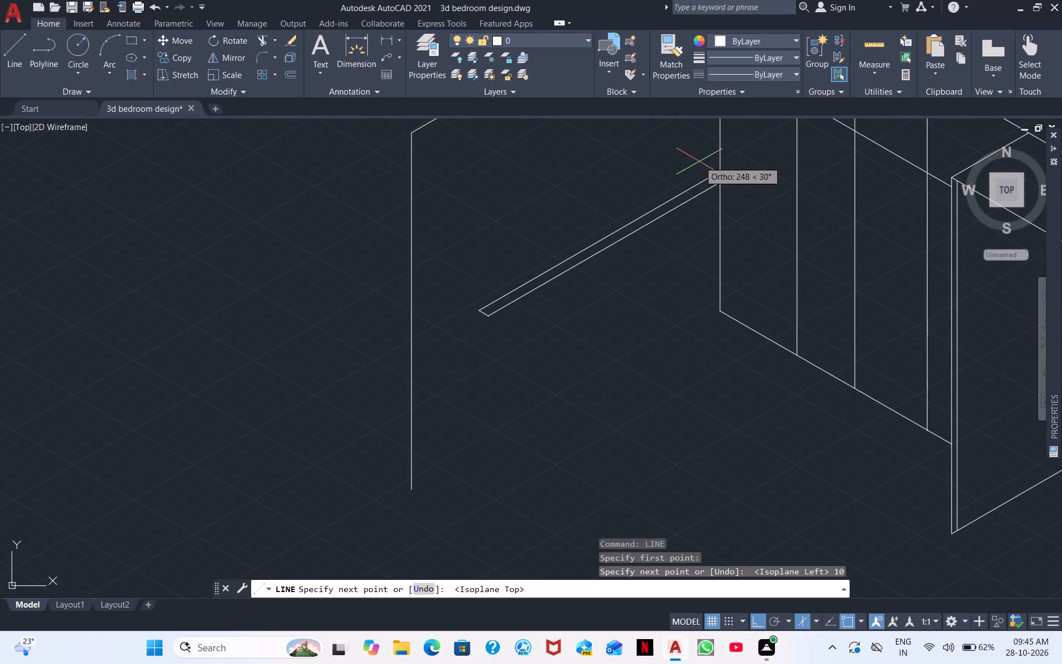
middle_drag(689, 216, 452, 263)
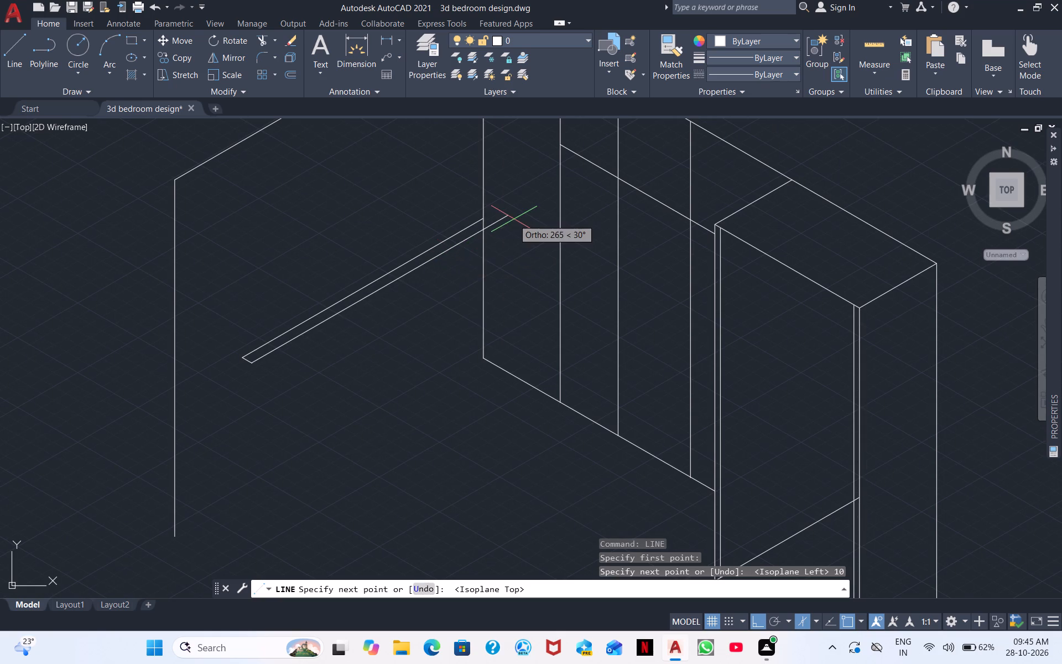
scroll(503, 225, up, 4)
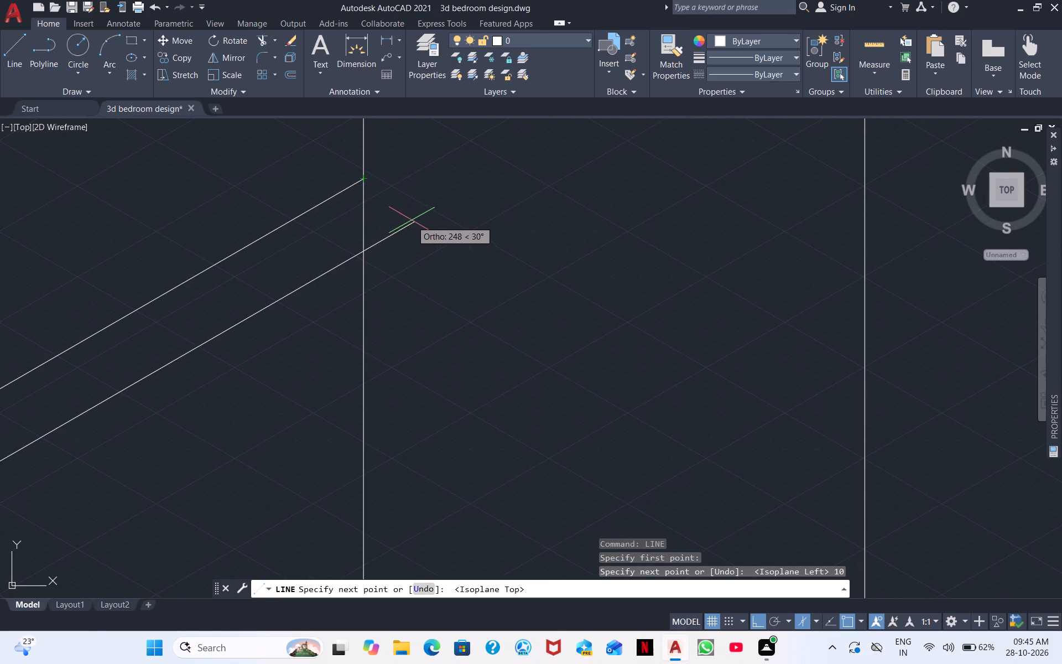
click(392, 224)
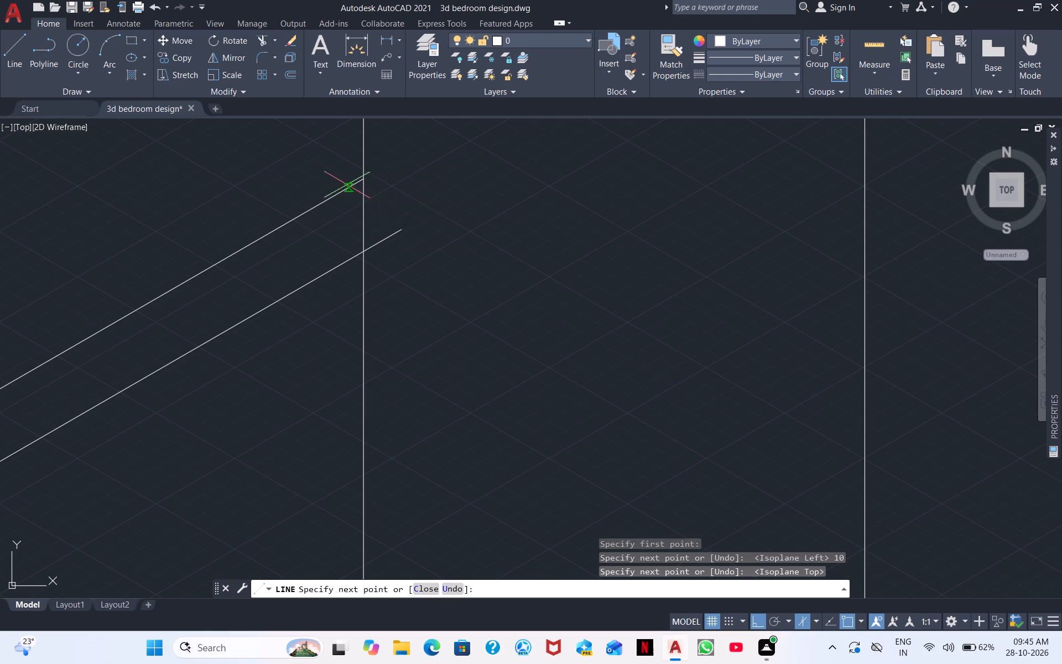
click(330, 158)
key(Escape)
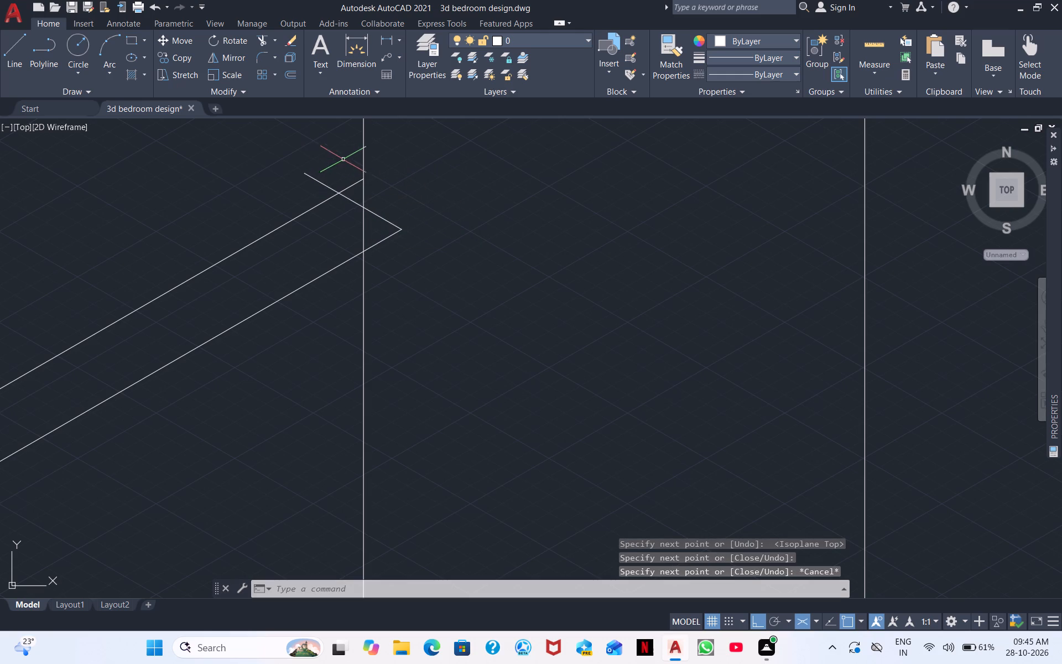
Trim the two overhanging line ends where the ledge's short end line crosses its long upper edge.
click(263, 31)
click(256, 34)
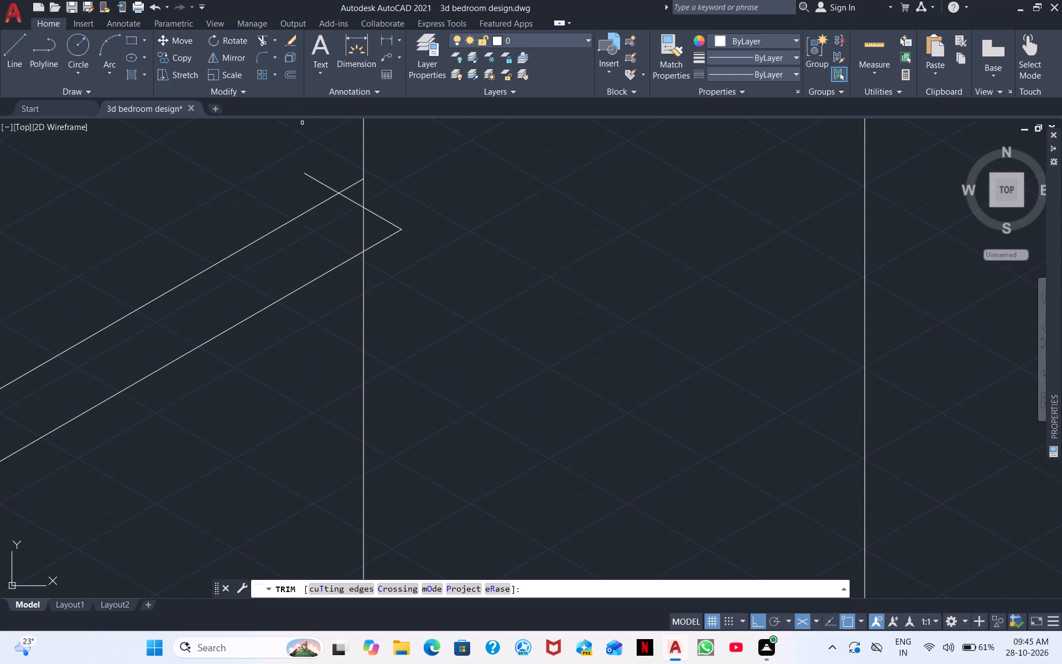
click(327, 187)
click(348, 190)
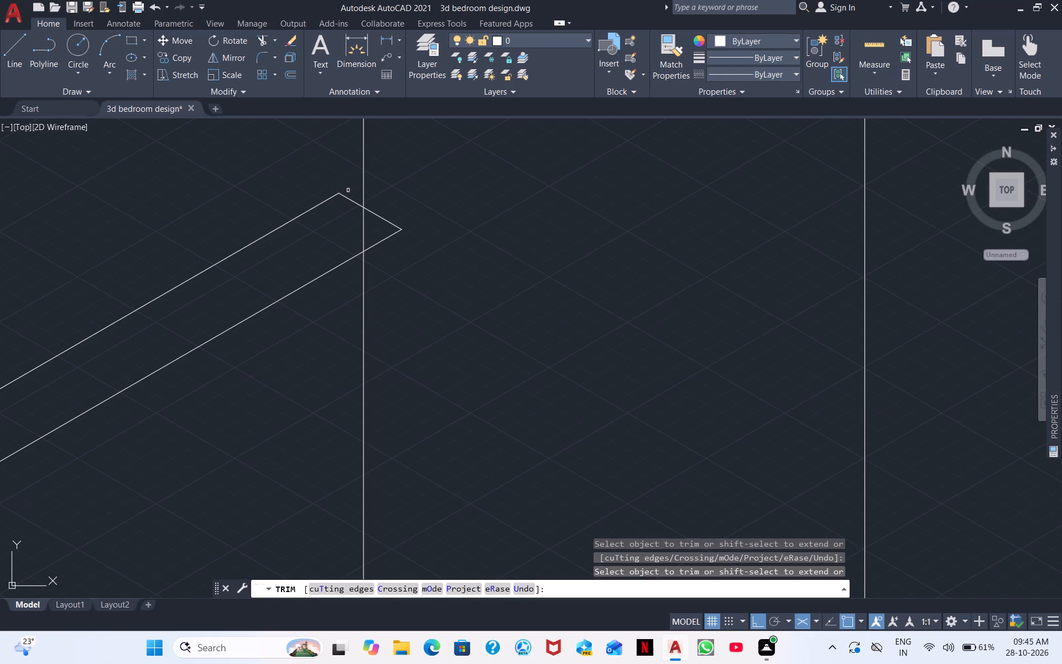
Trim away the lines of the paneled section and the side unit with freehand fences, keeping the ledge and its wall.
scroll(441, 201, down, 2)
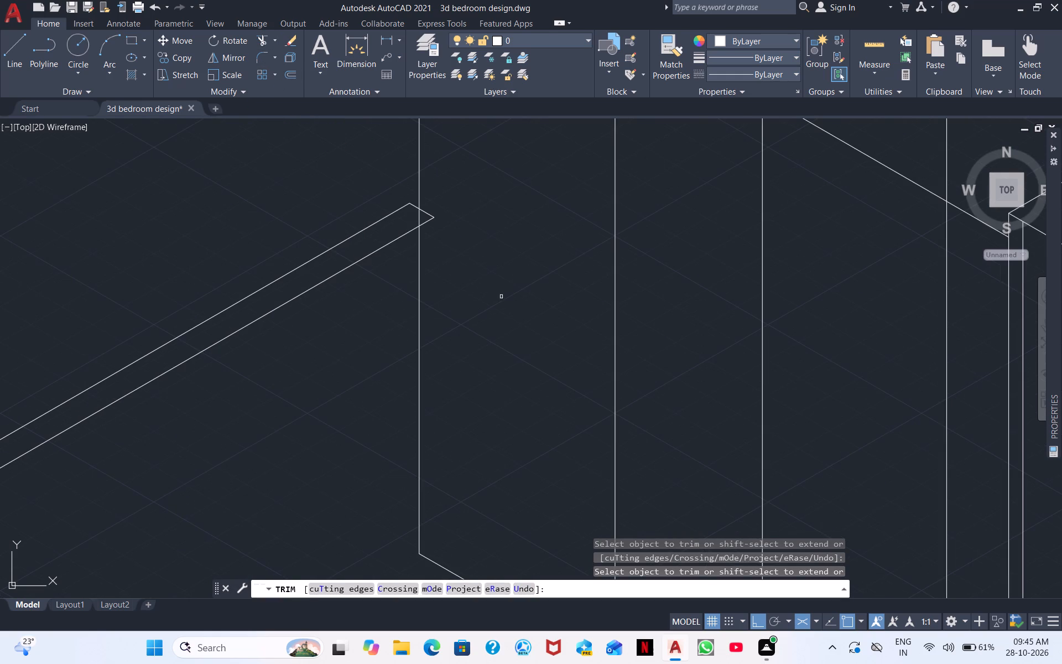
scroll(504, 300, down, 2)
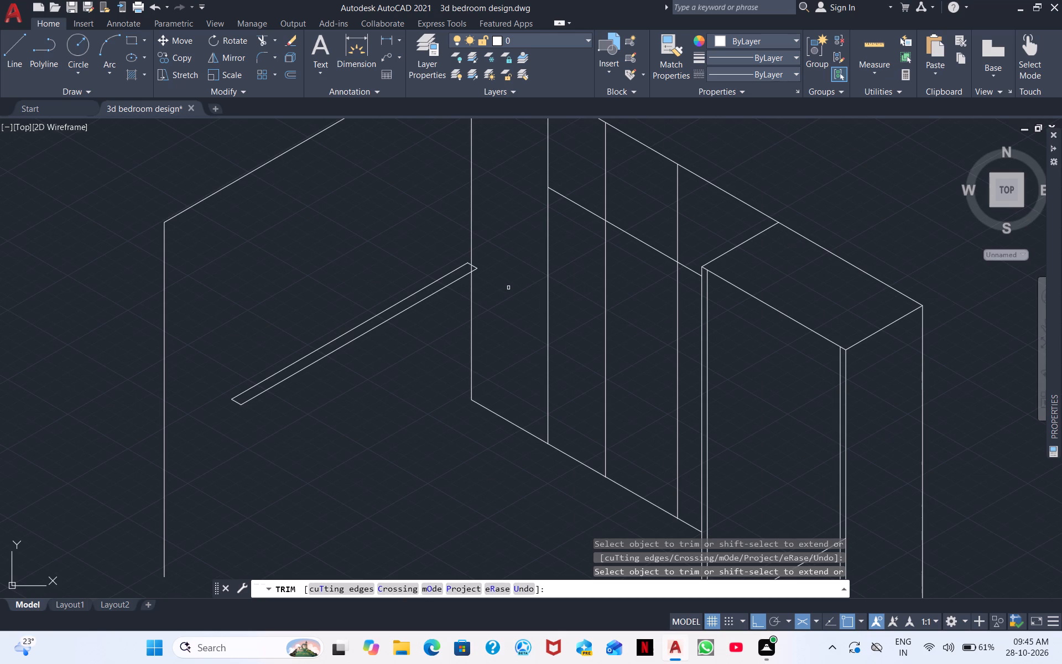
scroll(508, 288, down, 2)
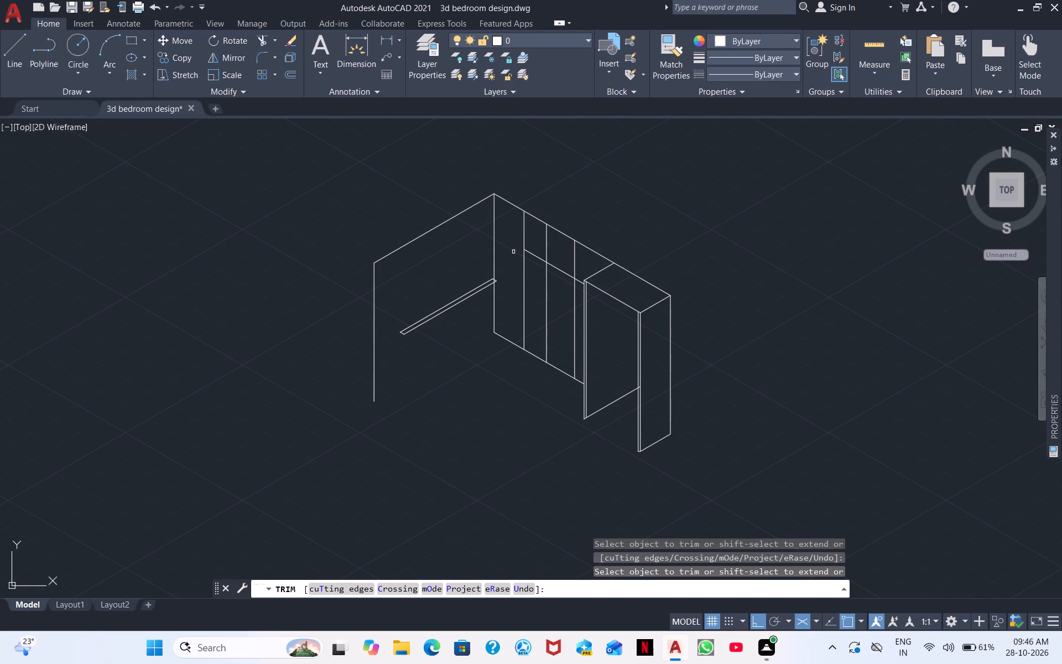
drag(512, 238, 675, 366)
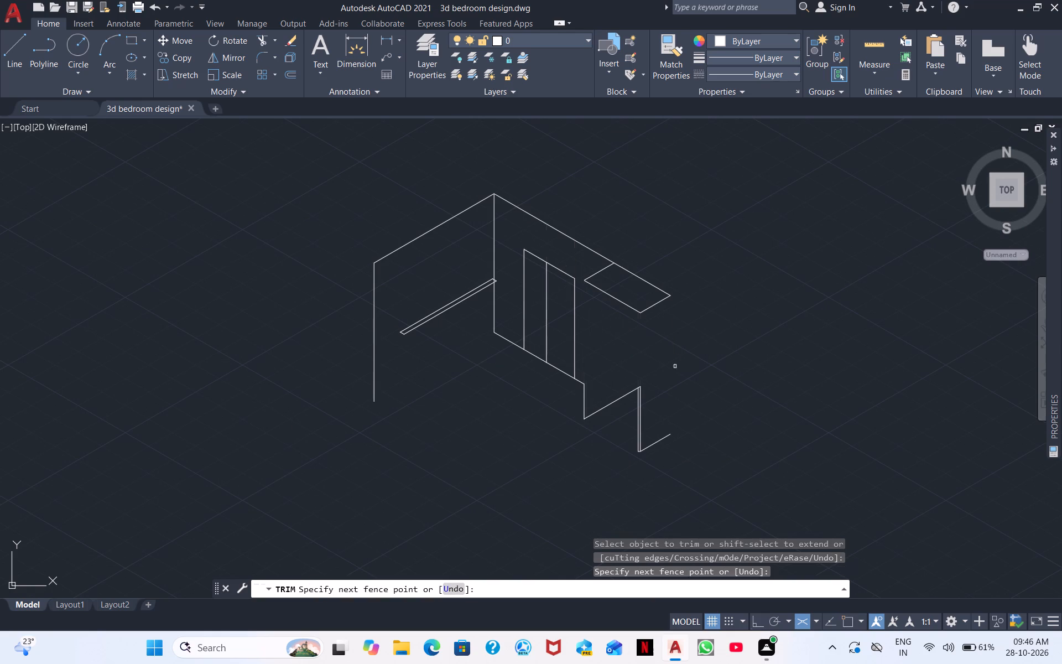
drag(520, 258, 662, 370)
drag(576, 231, 564, 392)
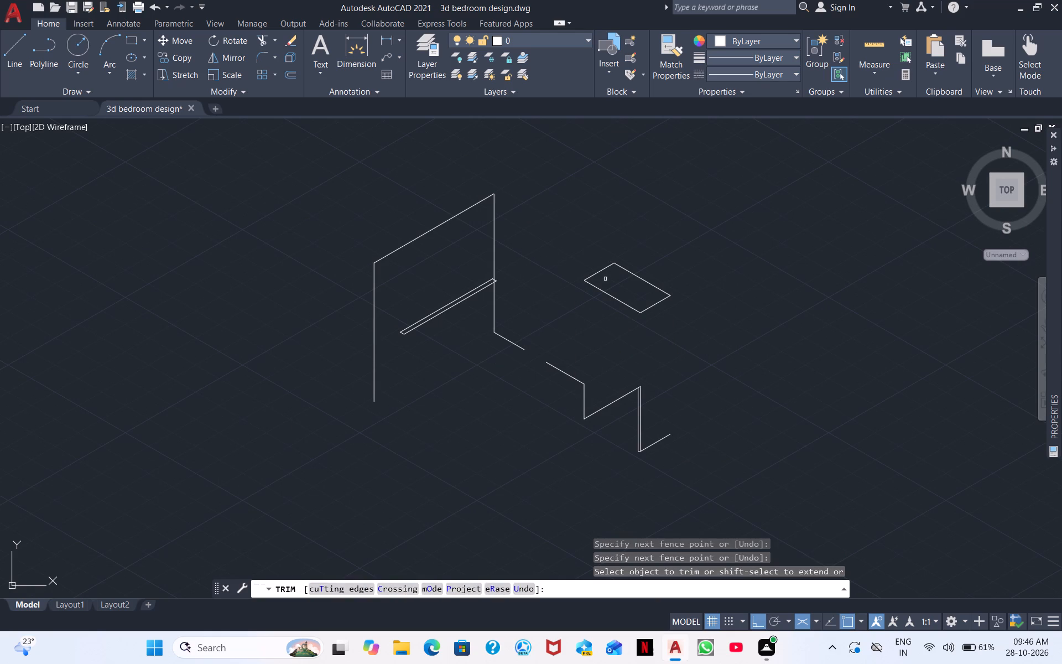
drag(605, 279, 589, 437)
drag(670, 243, 664, 469)
drag(649, 293, 642, 479)
drag(624, 372, 605, 423)
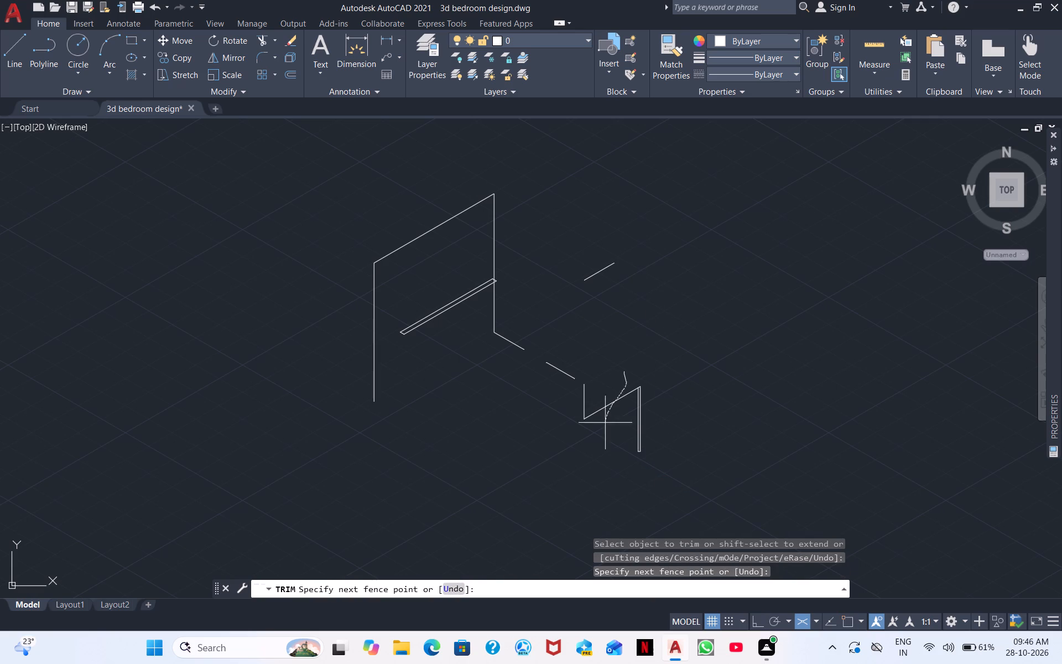
drag(605, 423, 655, 395)
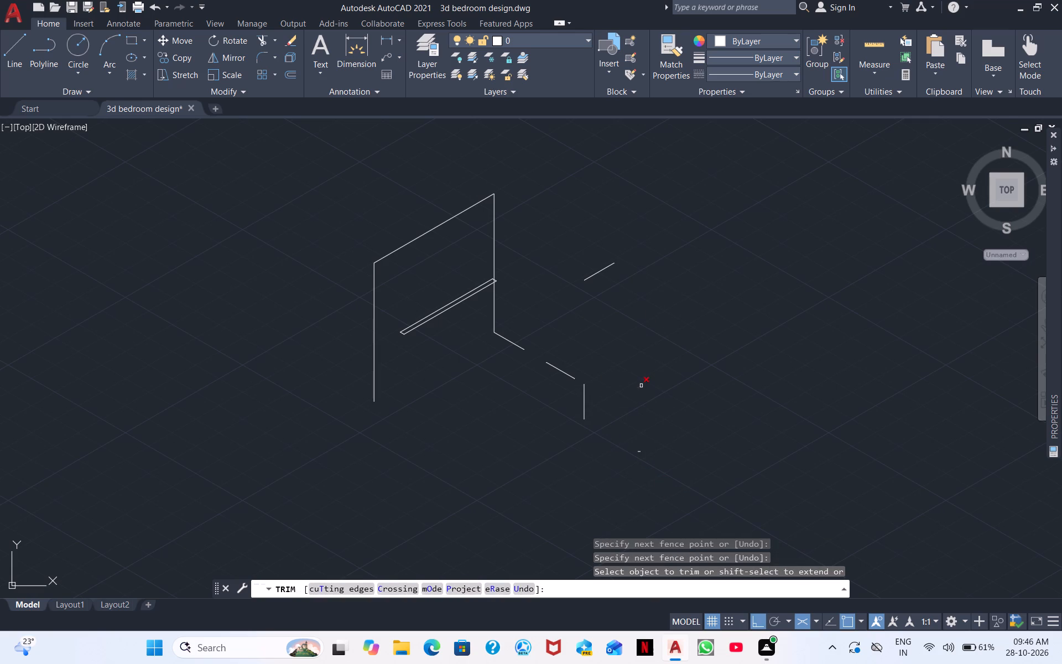
scroll(641, 384, up, 5)
right_click(696, 367)
click(742, 371)
Erase the leftover line fragments of the paneled section and side unit, including the short floor line at the far corner.
scroll(732, 376, down, 2)
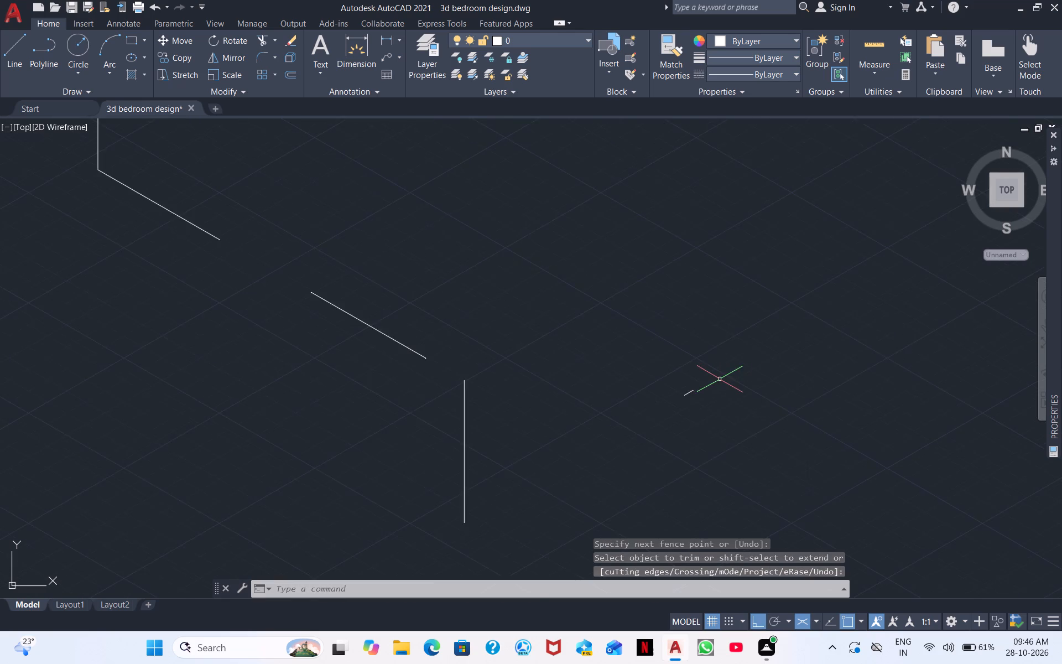
scroll(720, 380, down, 3)
click(794, 487)
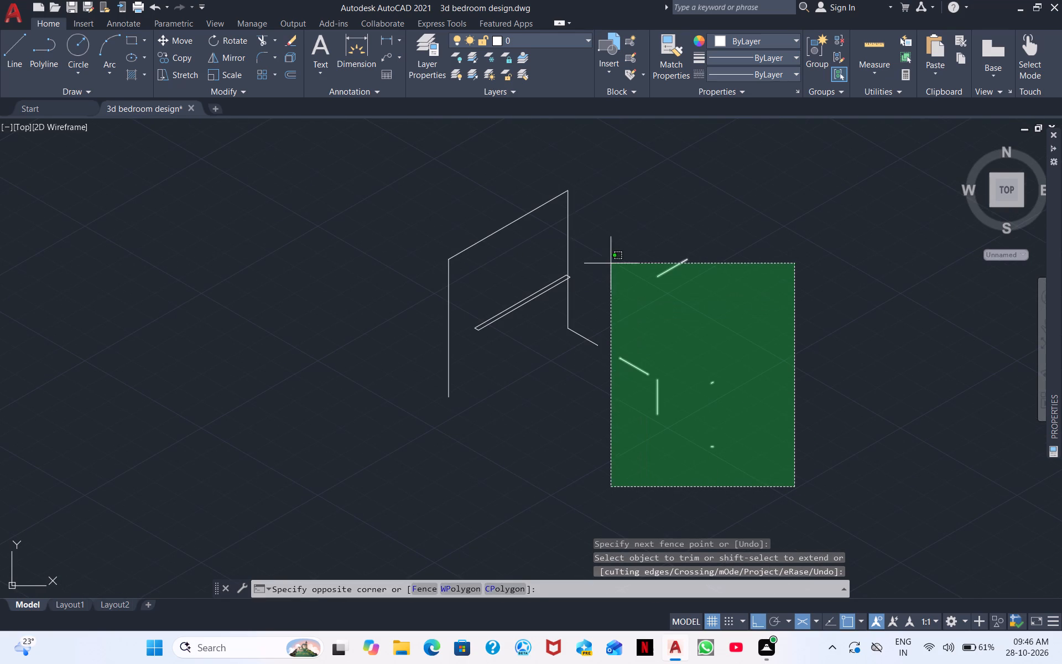
click(604, 217)
drag(599, 352, 594, 326)
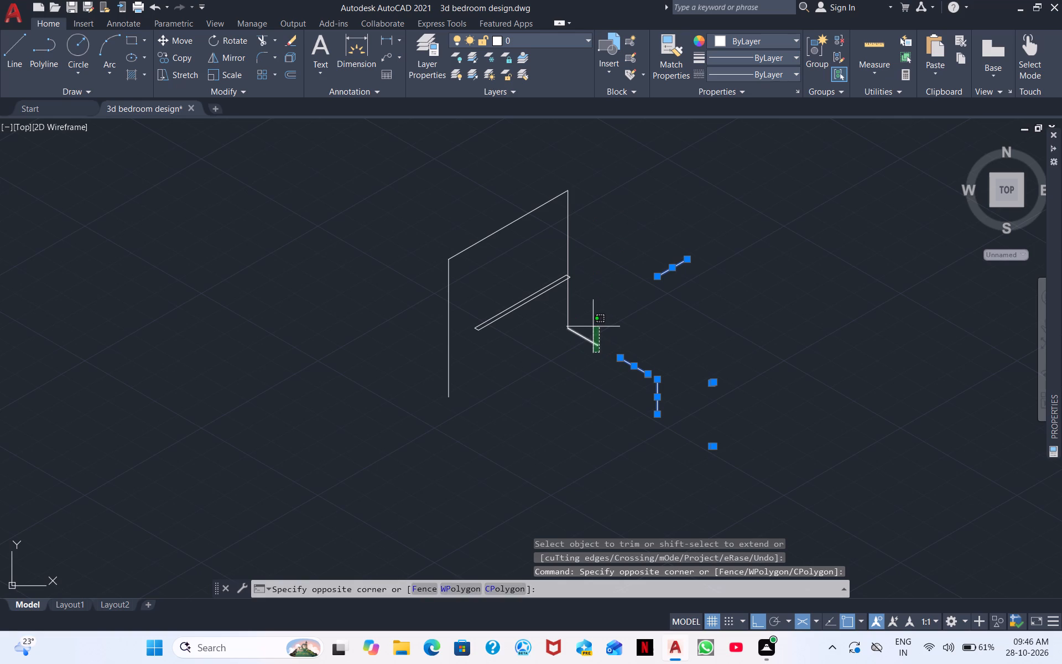
click(592, 326)
right_click(695, 328)
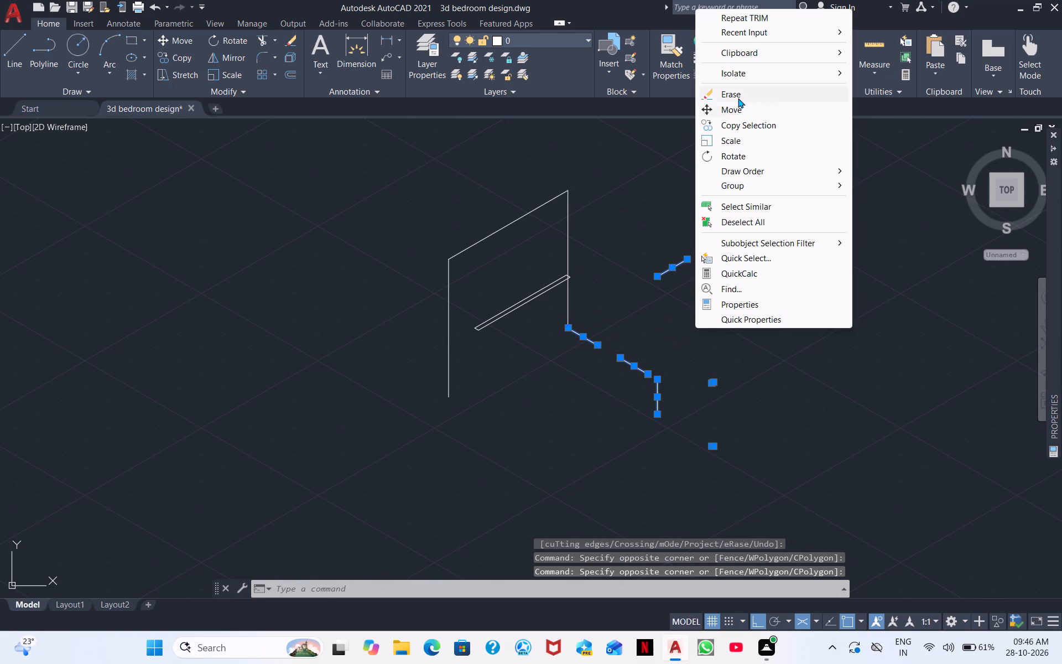
click(740, 90)
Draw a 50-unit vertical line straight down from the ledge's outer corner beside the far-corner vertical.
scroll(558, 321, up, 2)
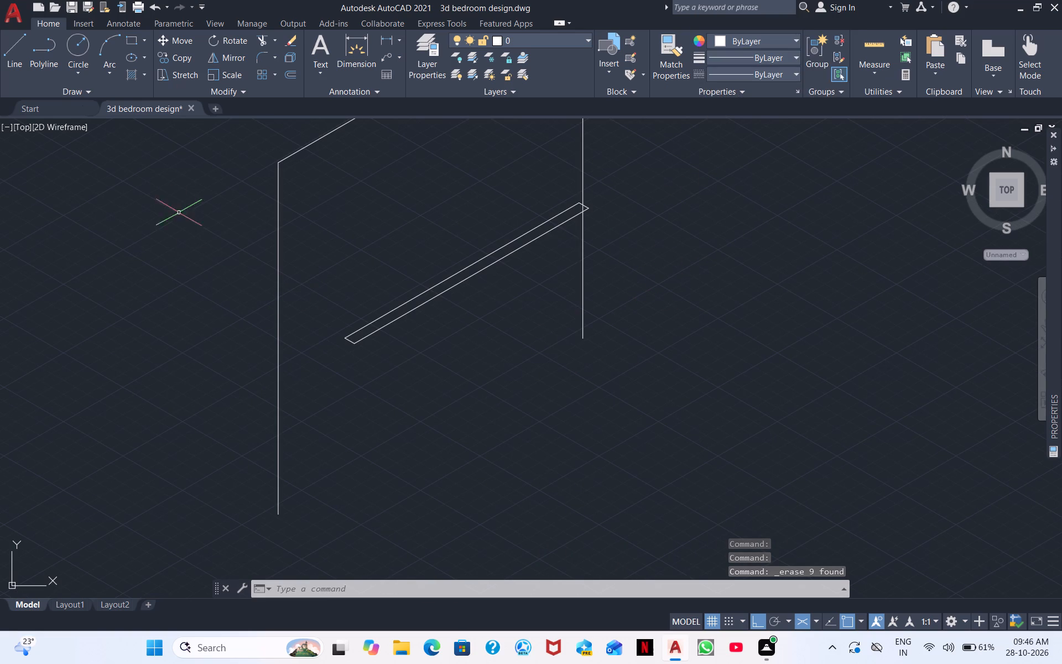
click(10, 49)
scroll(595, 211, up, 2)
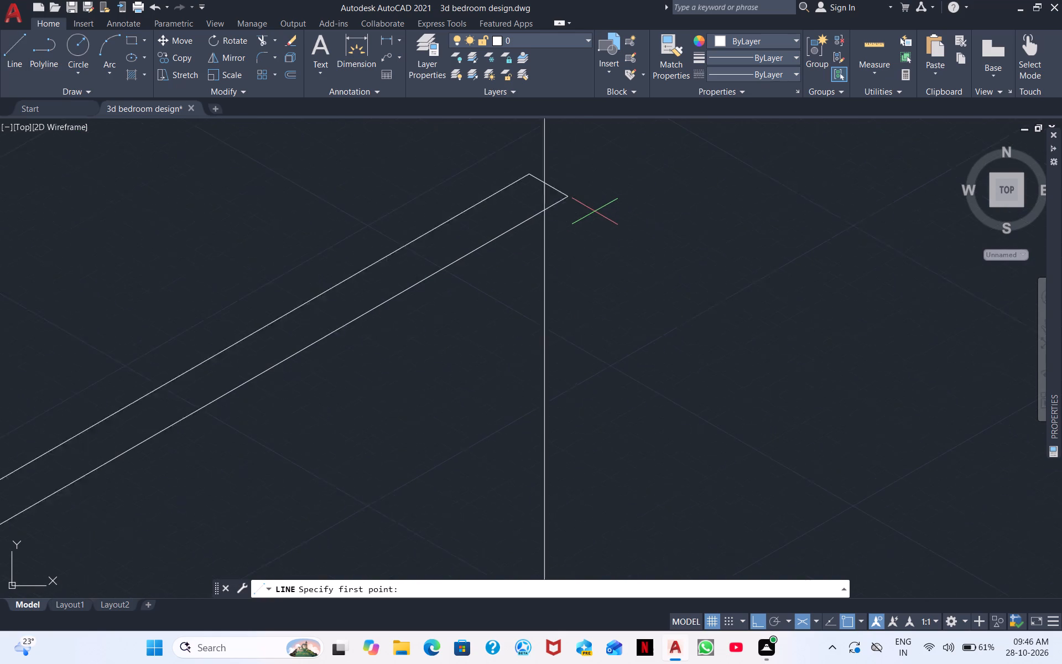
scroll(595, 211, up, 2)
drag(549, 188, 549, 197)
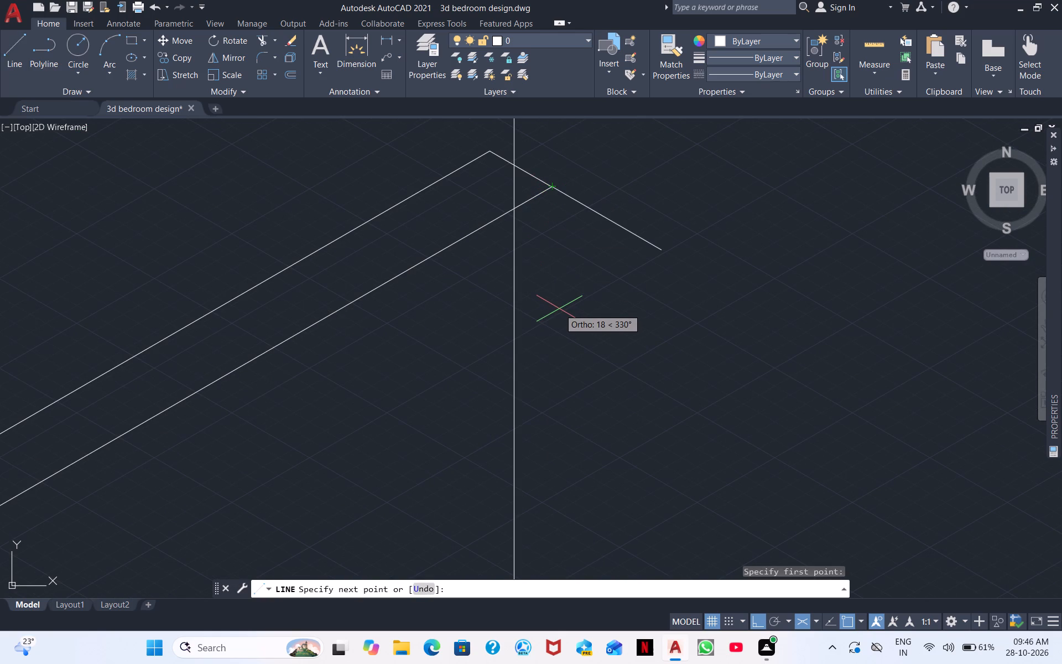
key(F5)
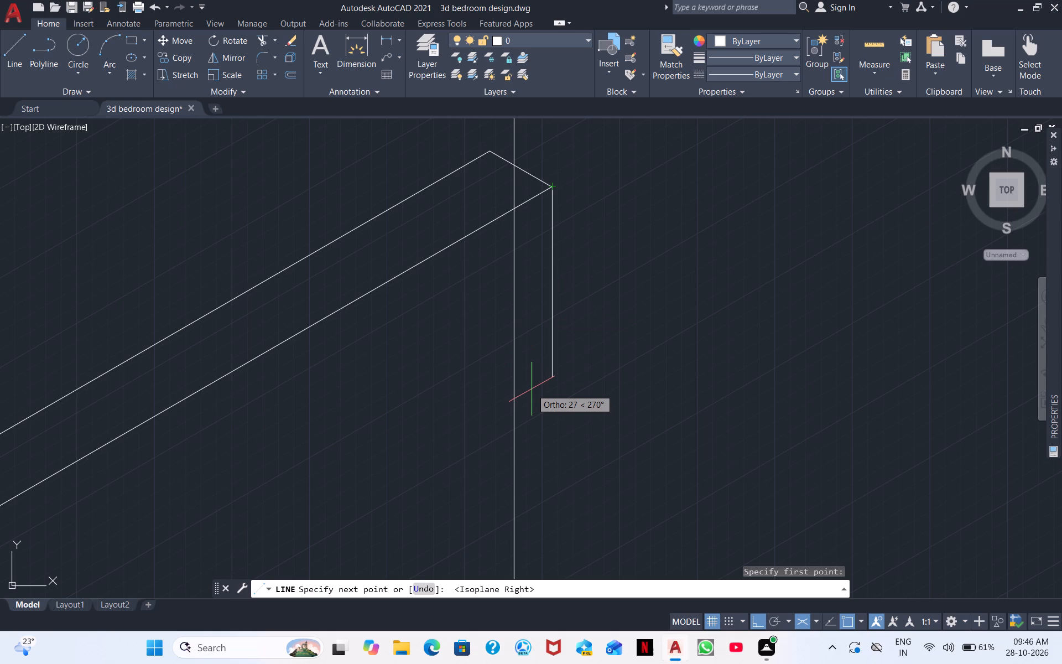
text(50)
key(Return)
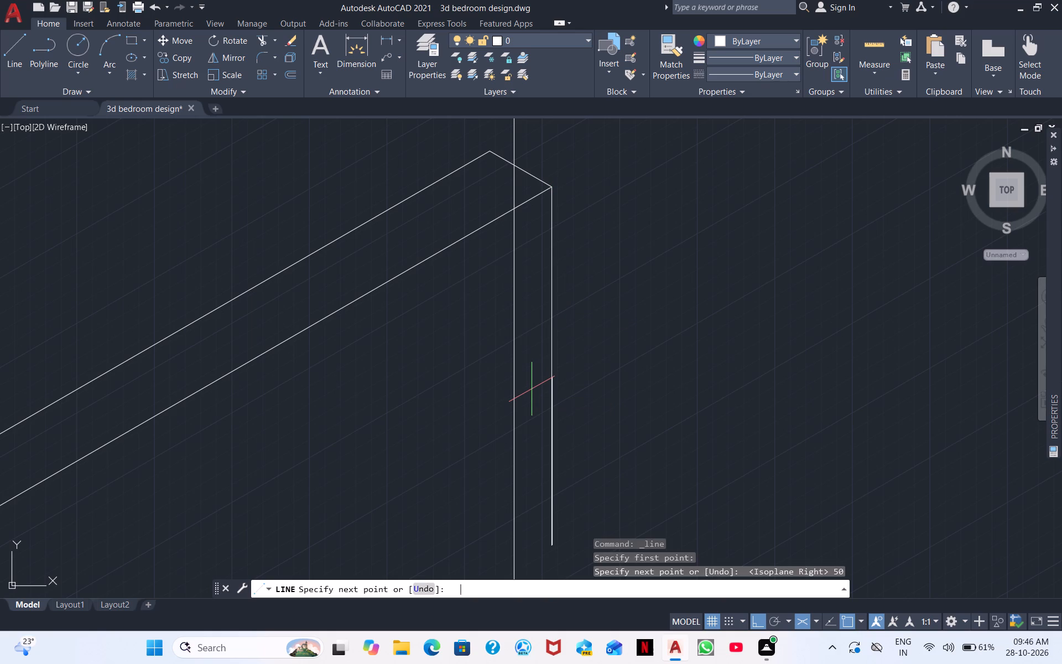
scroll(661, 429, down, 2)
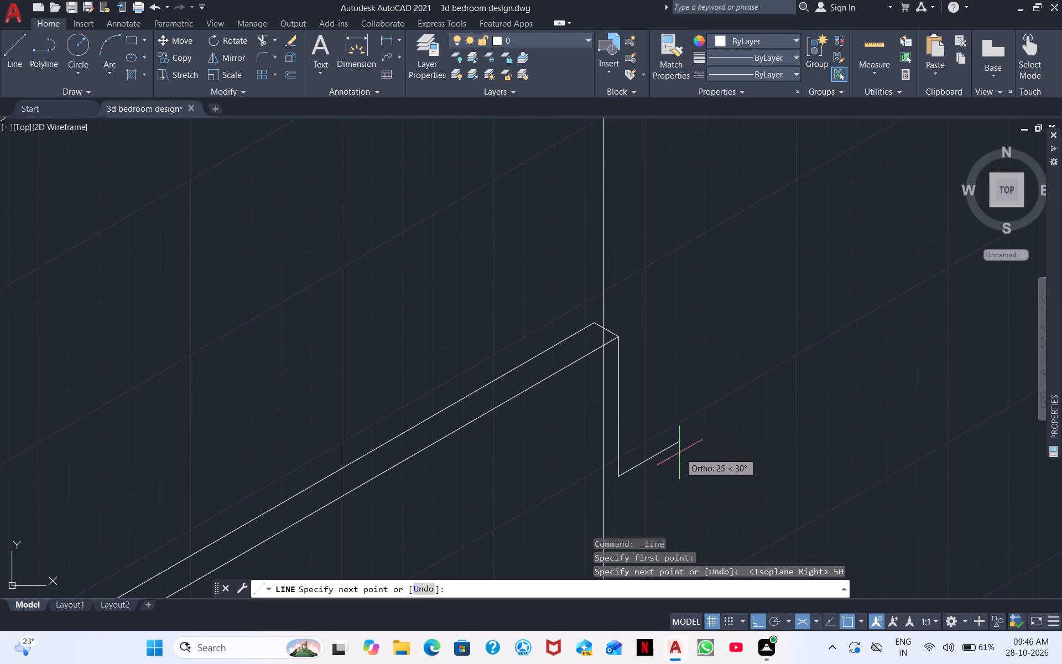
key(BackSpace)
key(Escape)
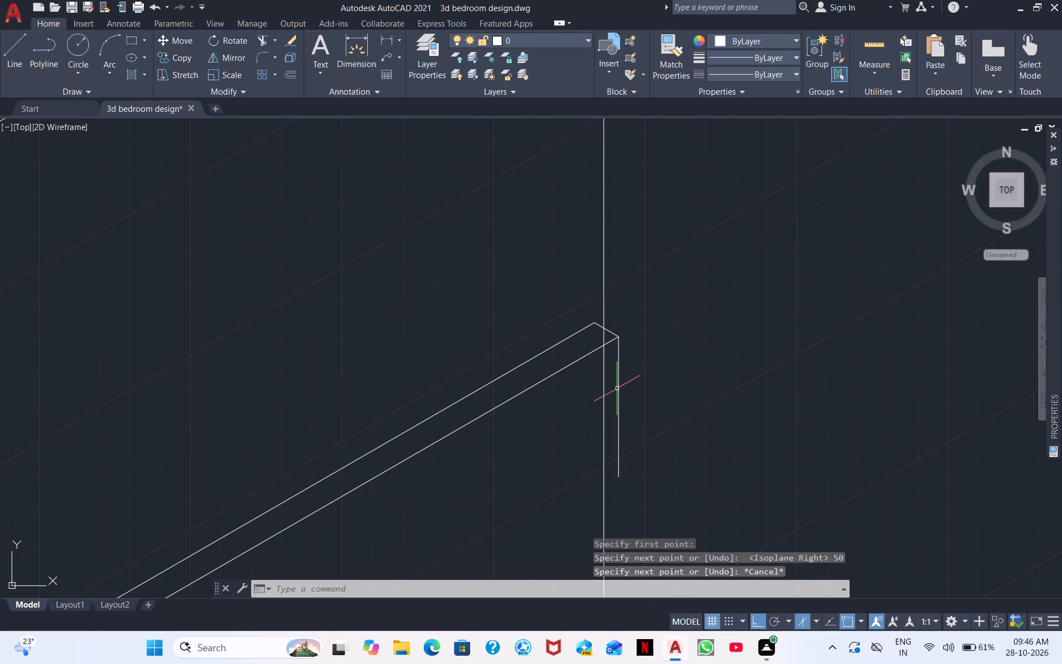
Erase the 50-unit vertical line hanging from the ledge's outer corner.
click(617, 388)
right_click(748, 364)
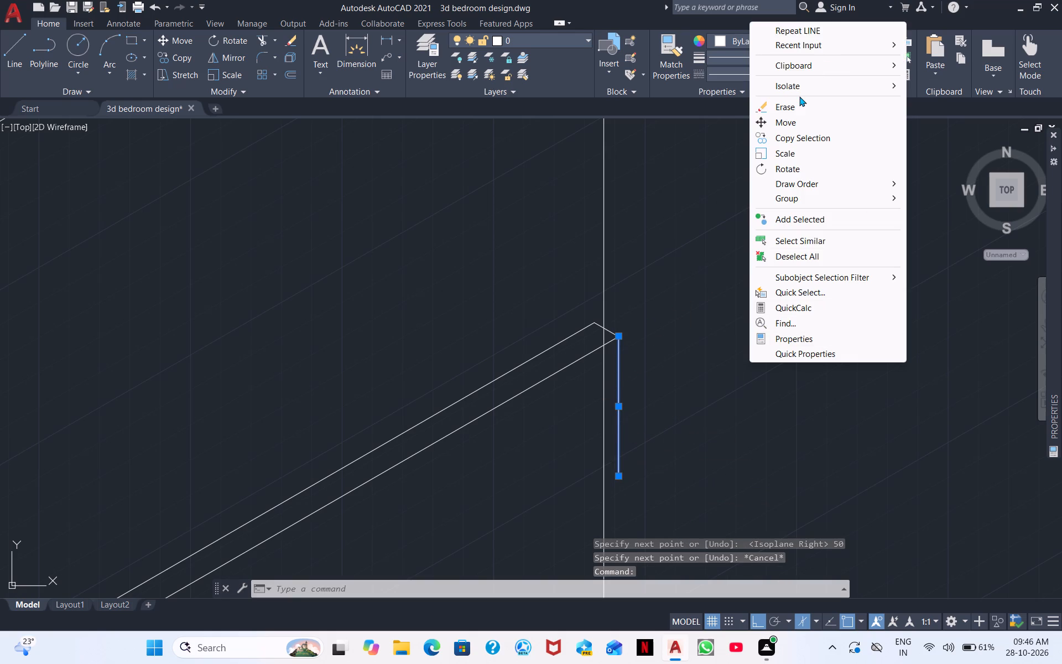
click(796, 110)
Draw a line 40 units straight down from the ledge's outer far corner, continuing parallel to the ledge until just past its opposite end.
right_click(756, 194)
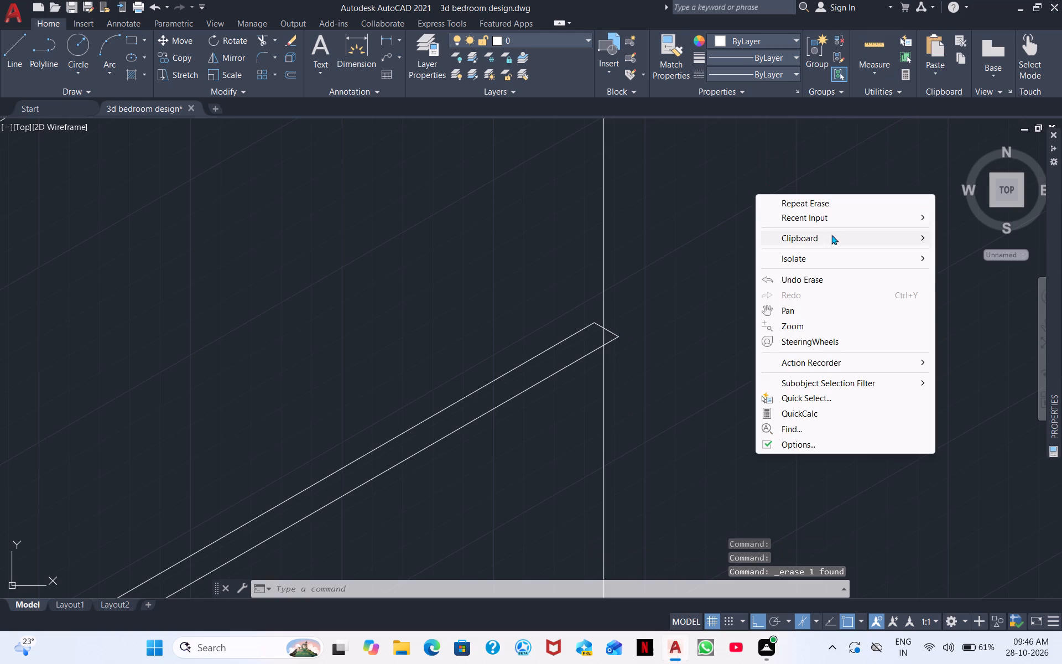
click(840, 220)
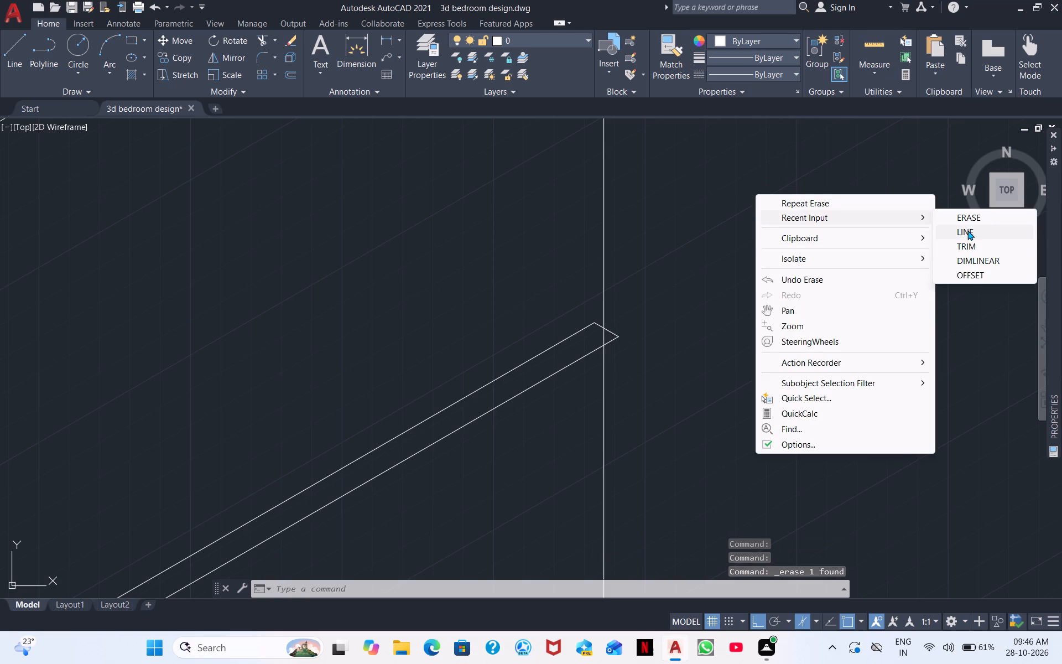
click(967, 230)
drag(617, 337, 617, 351)
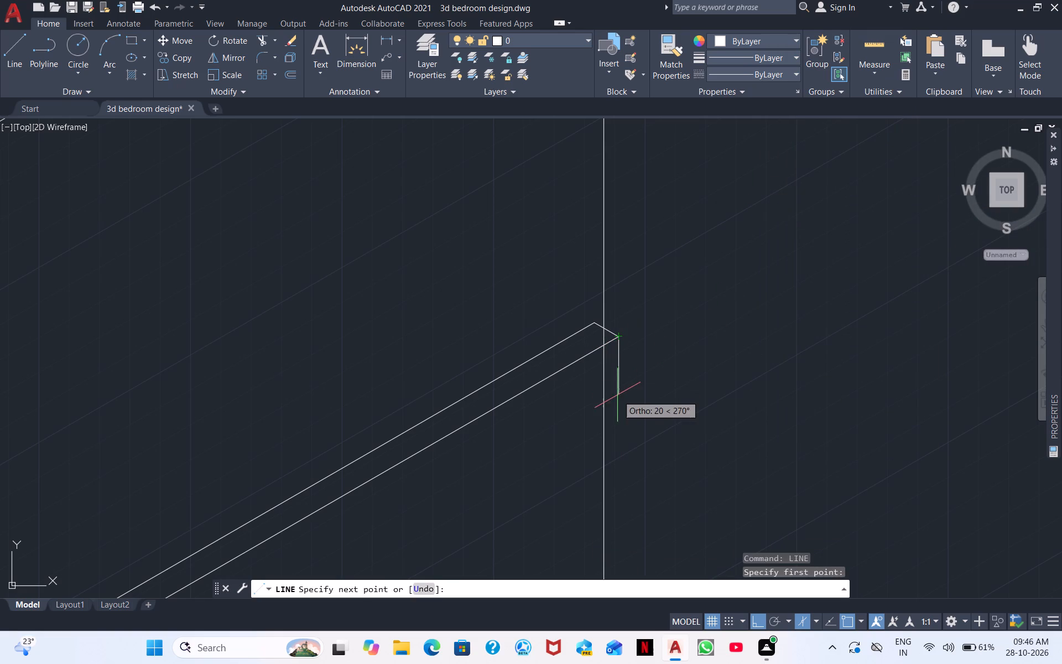
text(40)
key(Return)
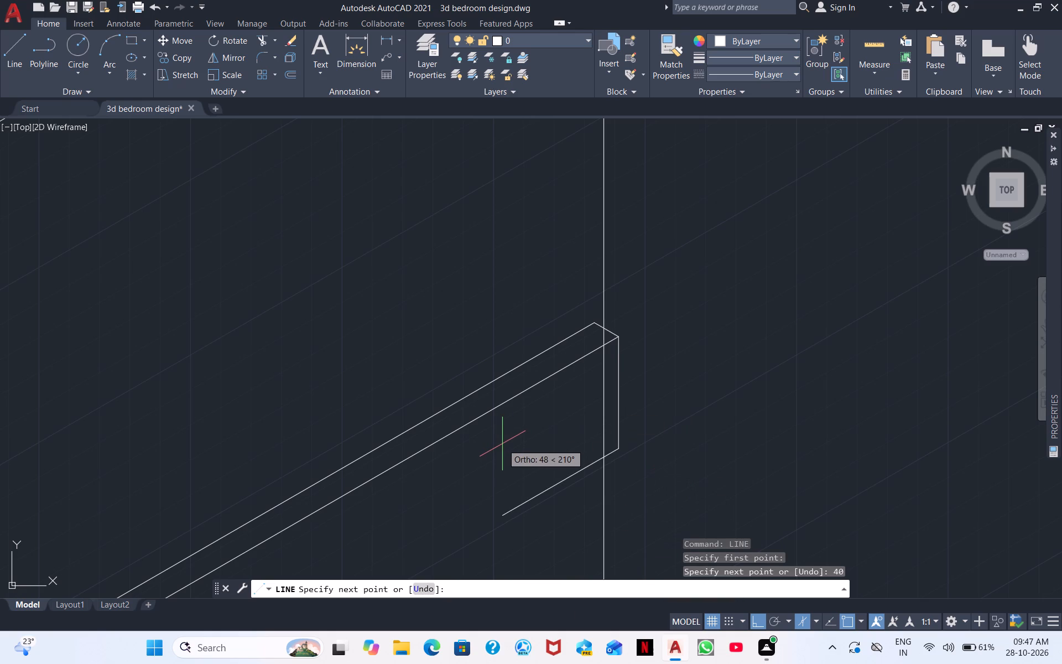
middle_drag(501, 444, 549, 403)
middle_drag(321, 513, 538, 370)
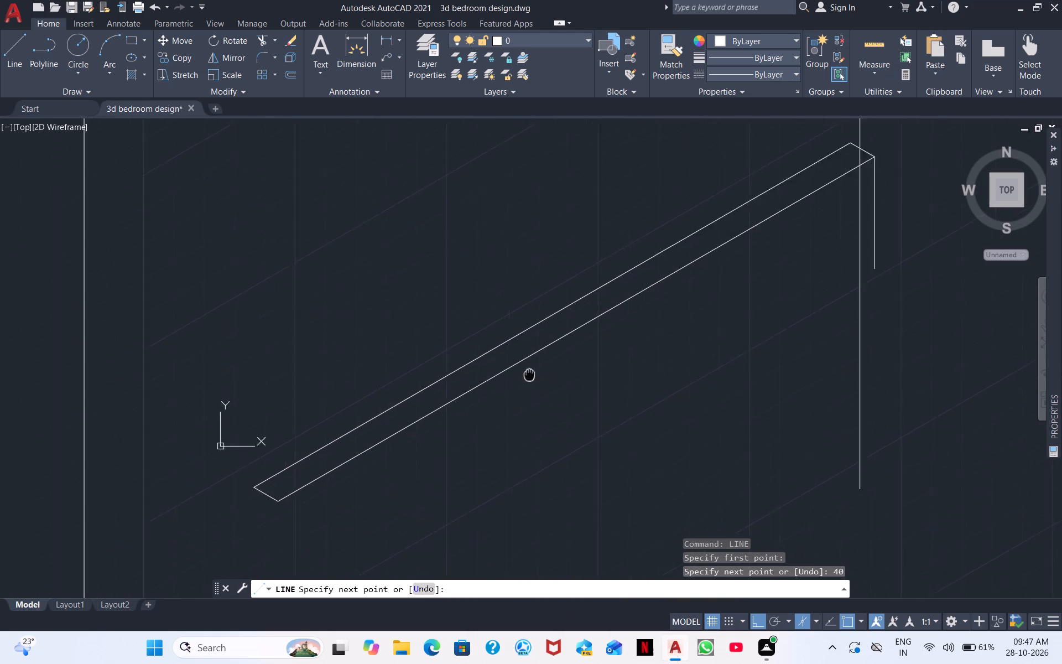
middle_drag(538, 370, 747, 269)
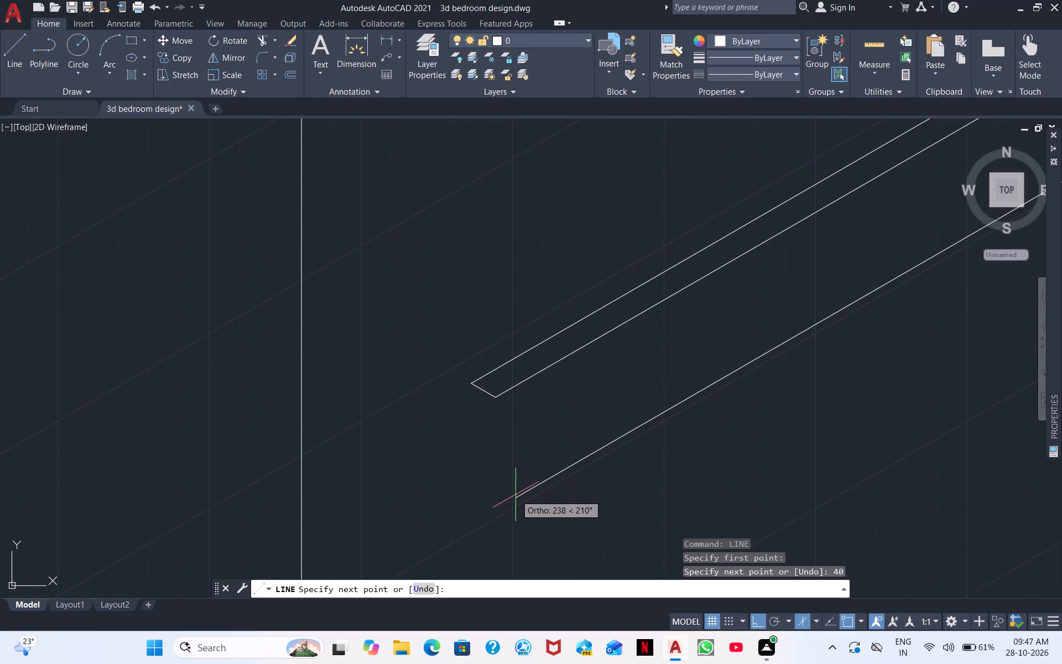
click(488, 495)
key(Escape)
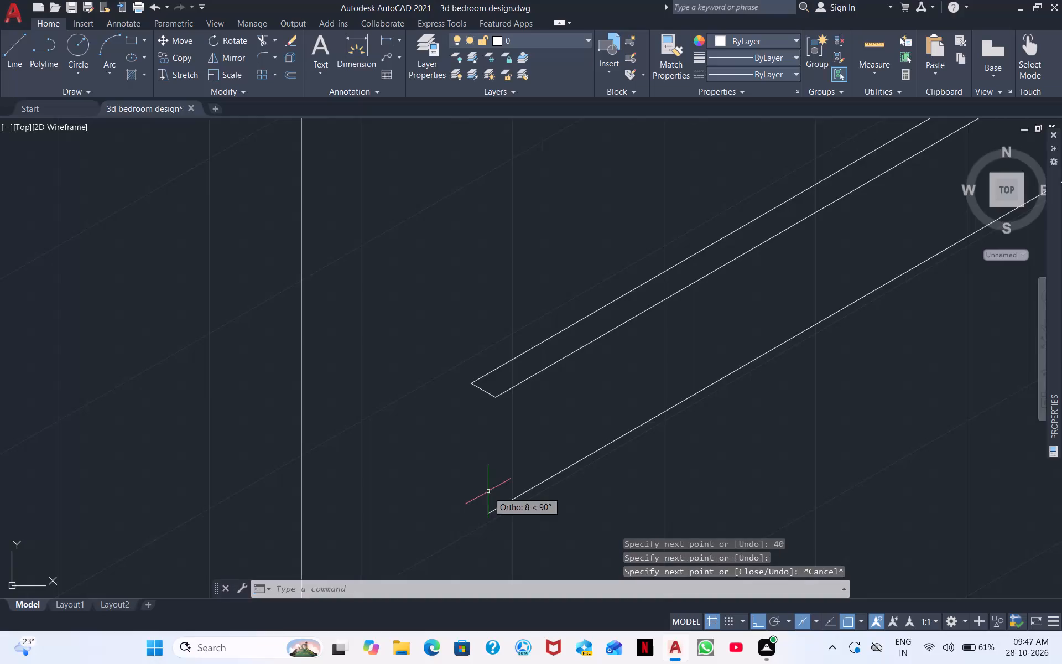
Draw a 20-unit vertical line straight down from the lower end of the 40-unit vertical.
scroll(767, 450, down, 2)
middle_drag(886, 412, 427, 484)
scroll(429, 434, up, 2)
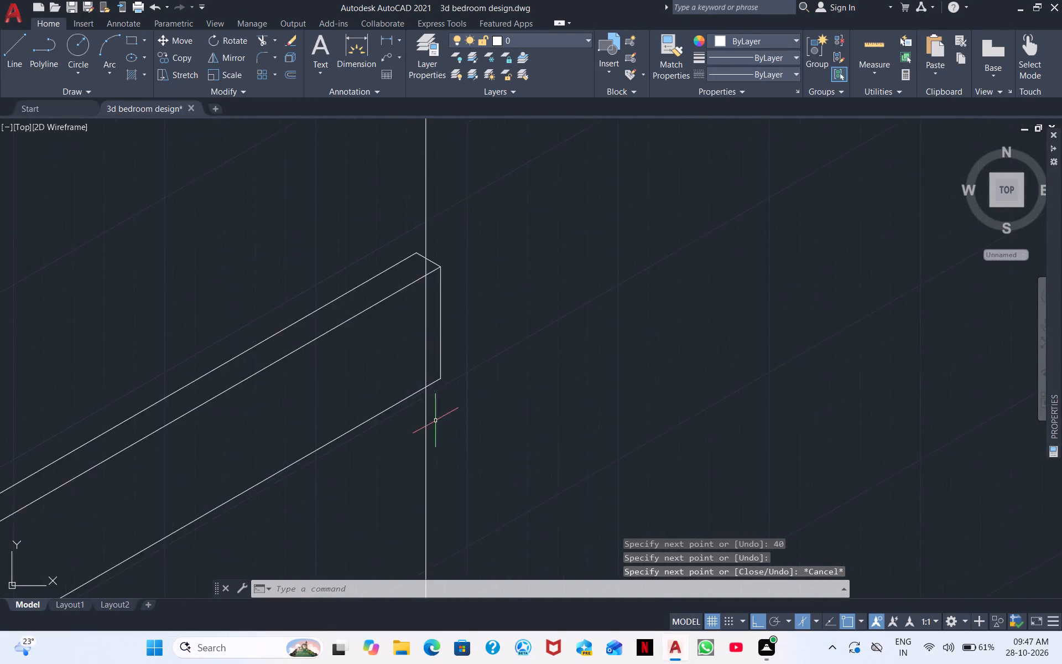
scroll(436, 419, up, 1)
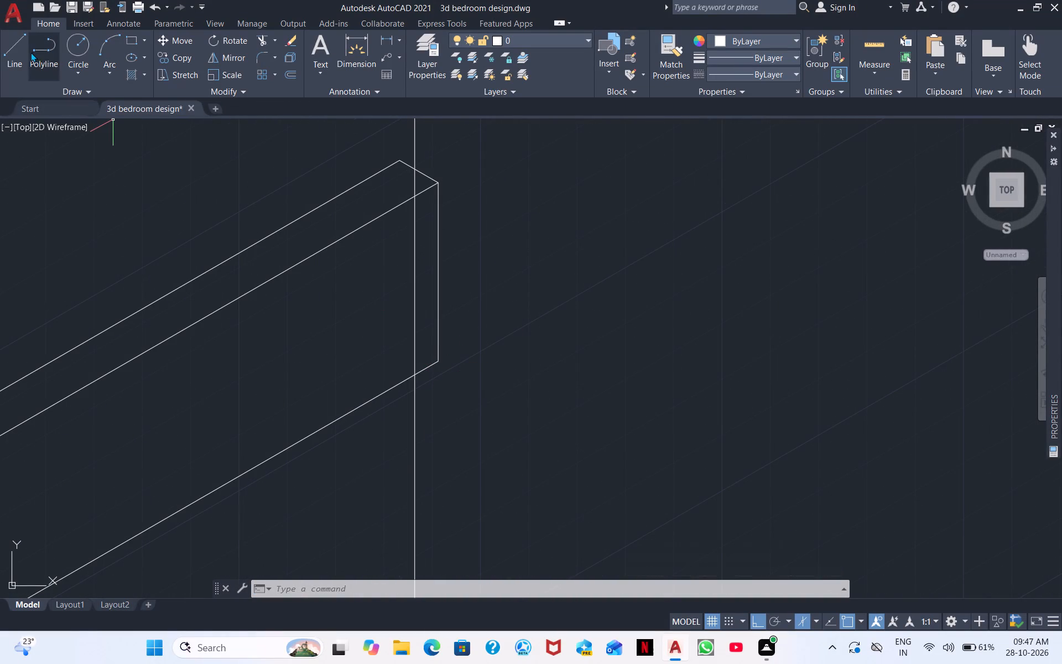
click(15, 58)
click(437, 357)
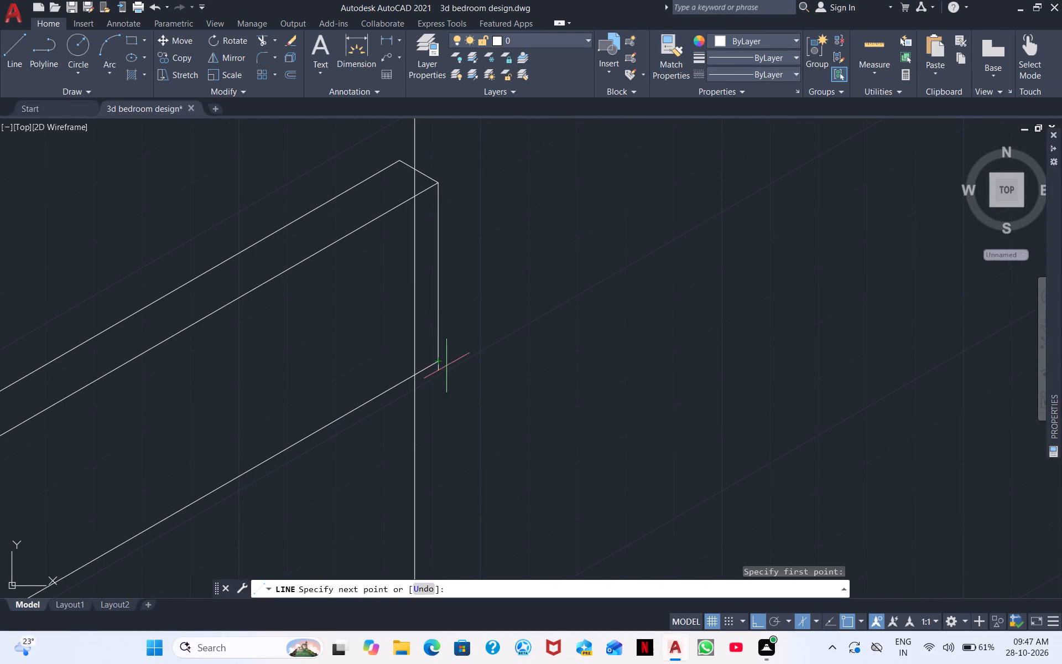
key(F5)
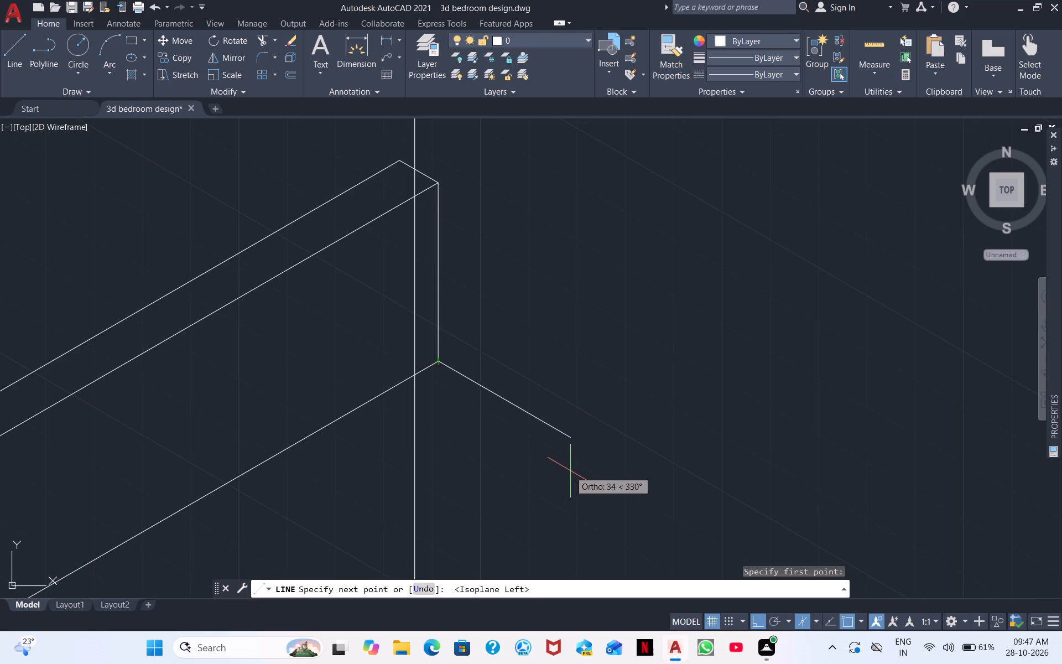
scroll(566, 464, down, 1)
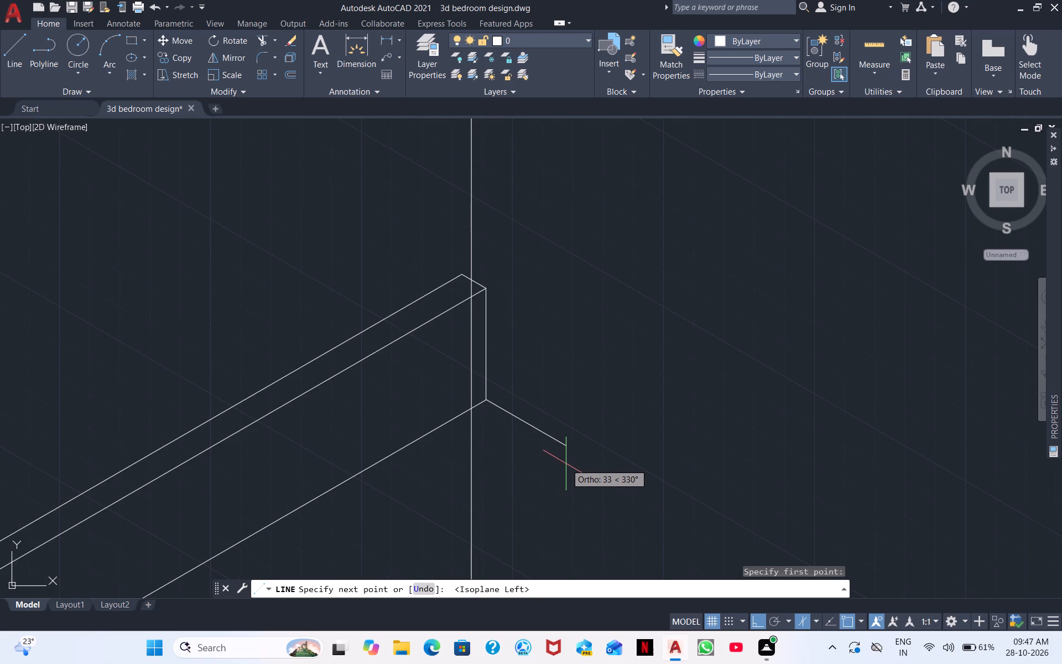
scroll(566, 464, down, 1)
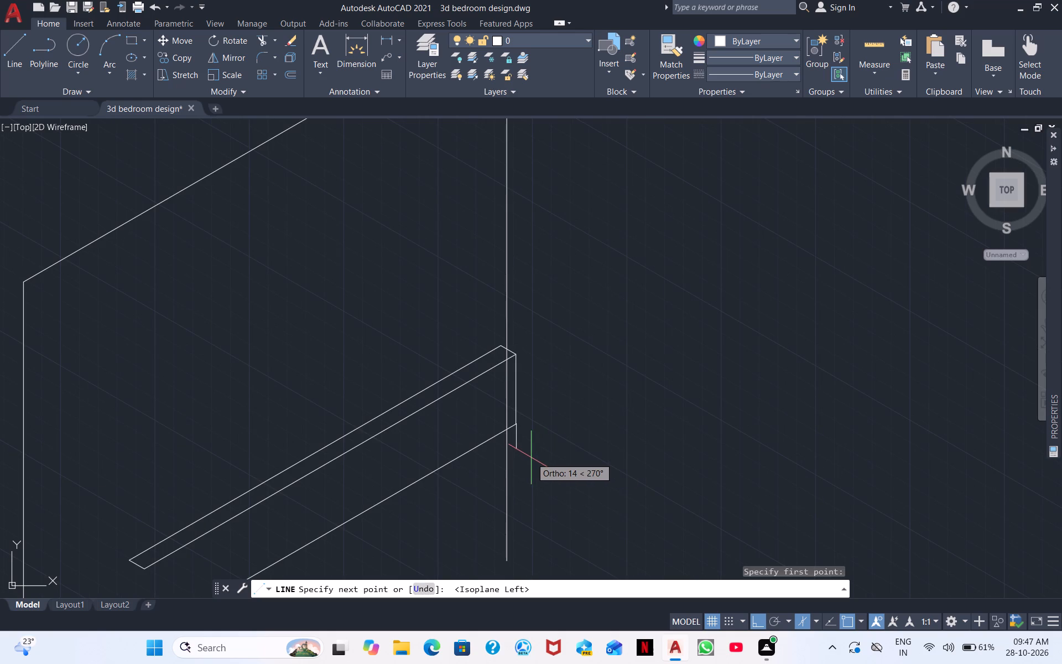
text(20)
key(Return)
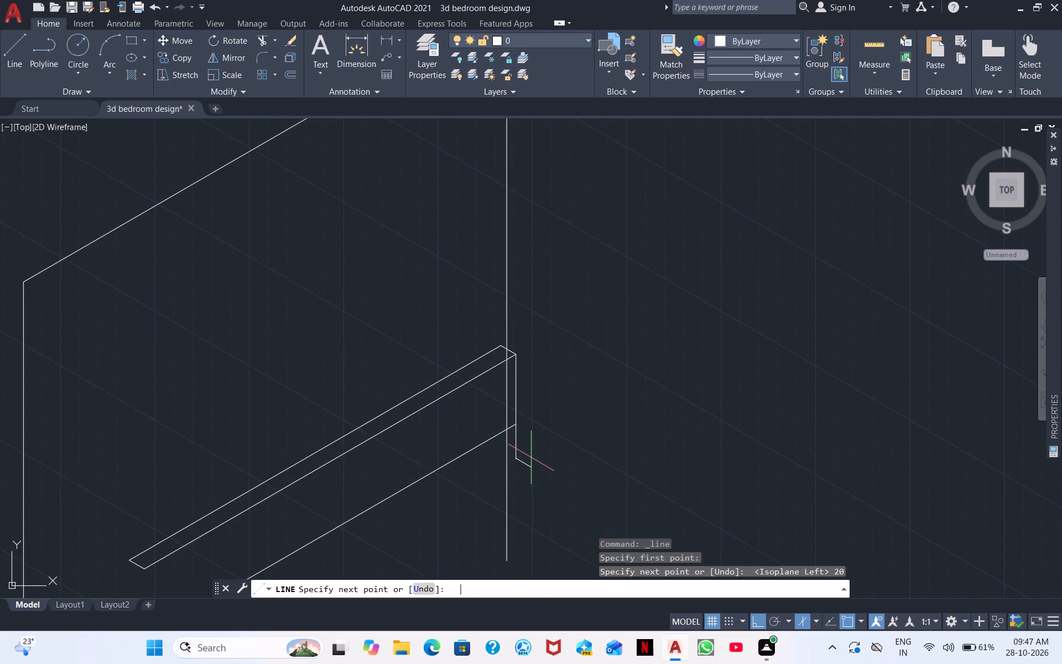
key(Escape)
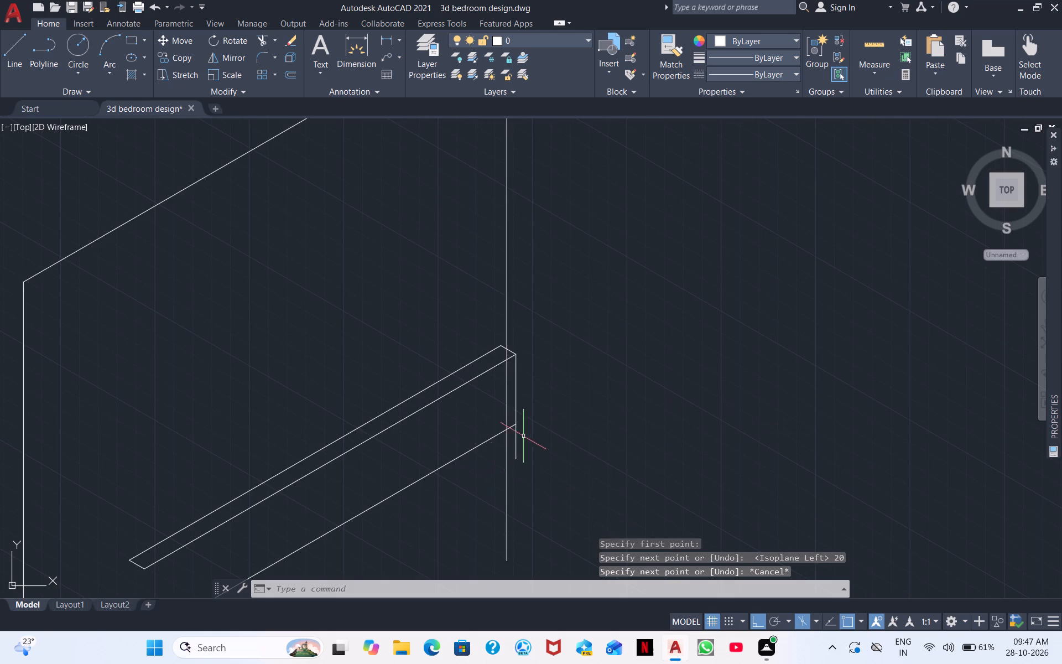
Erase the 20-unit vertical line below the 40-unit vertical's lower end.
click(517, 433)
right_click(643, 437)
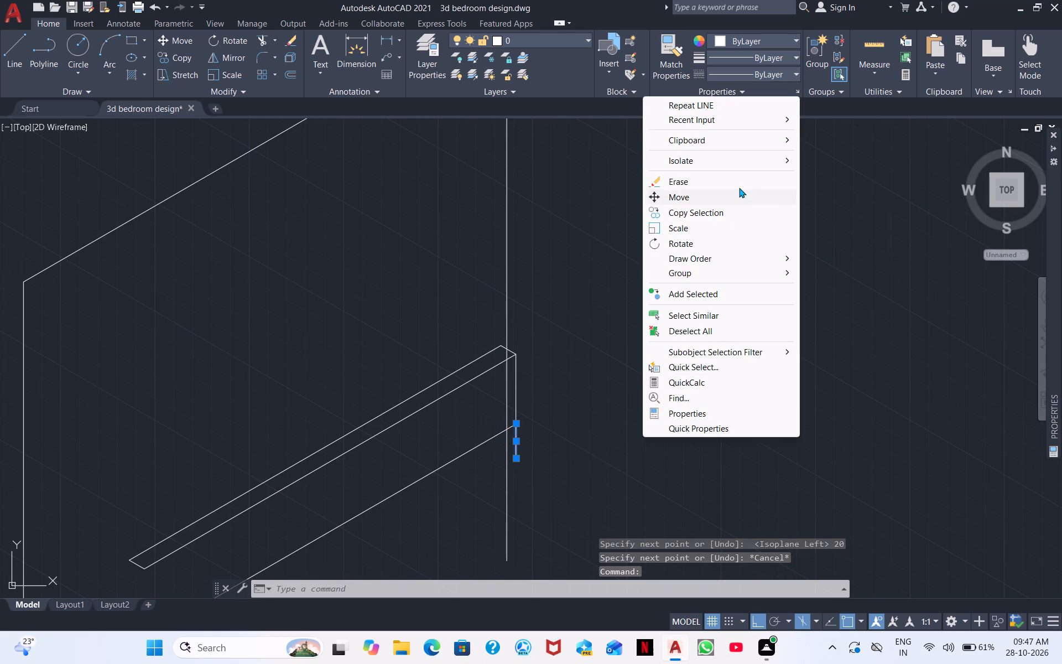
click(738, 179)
Draw an isometric outline from the front face's lower far corner: 20 units outward, 20 plus 10 units parallel to the ledge, then back to the lower line.
right_click(688, 334)
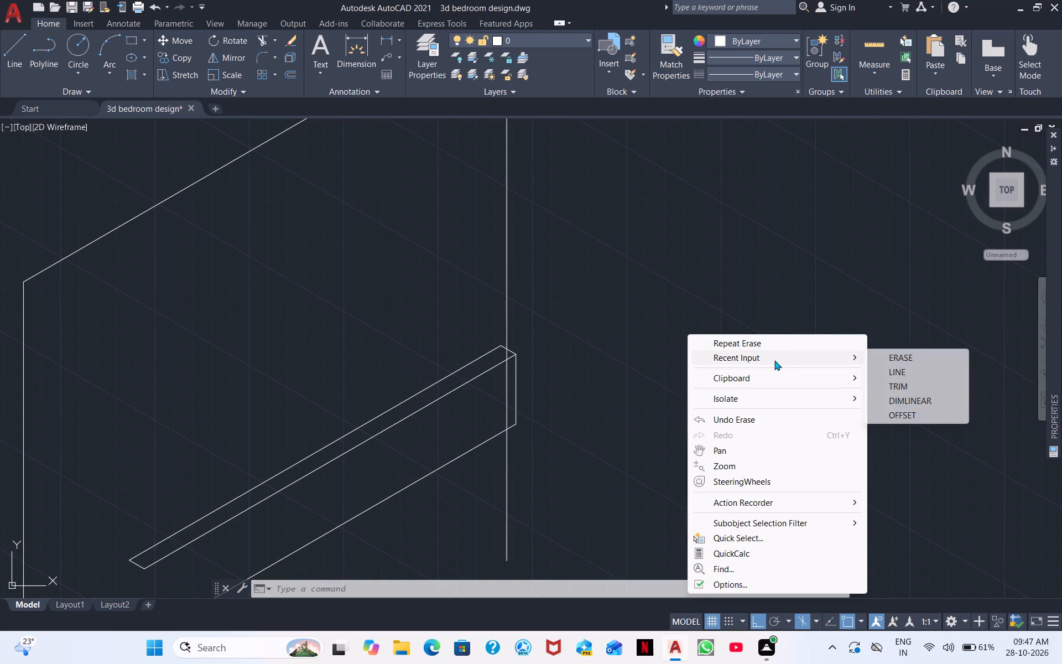
click(905, 375)
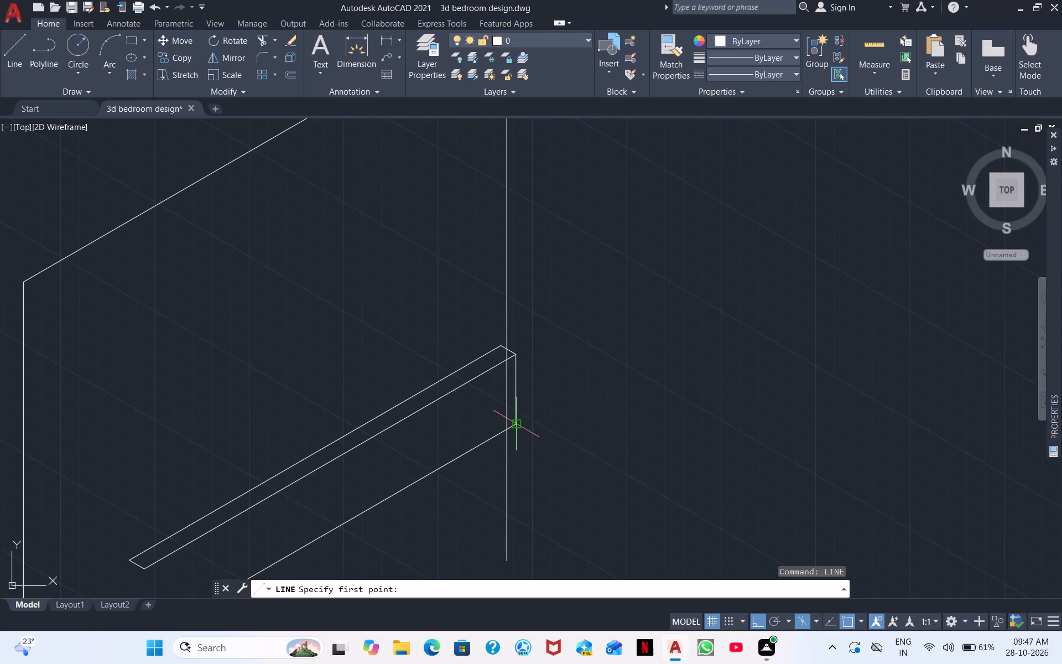
click(516, 421)
text(20)
key(Return)
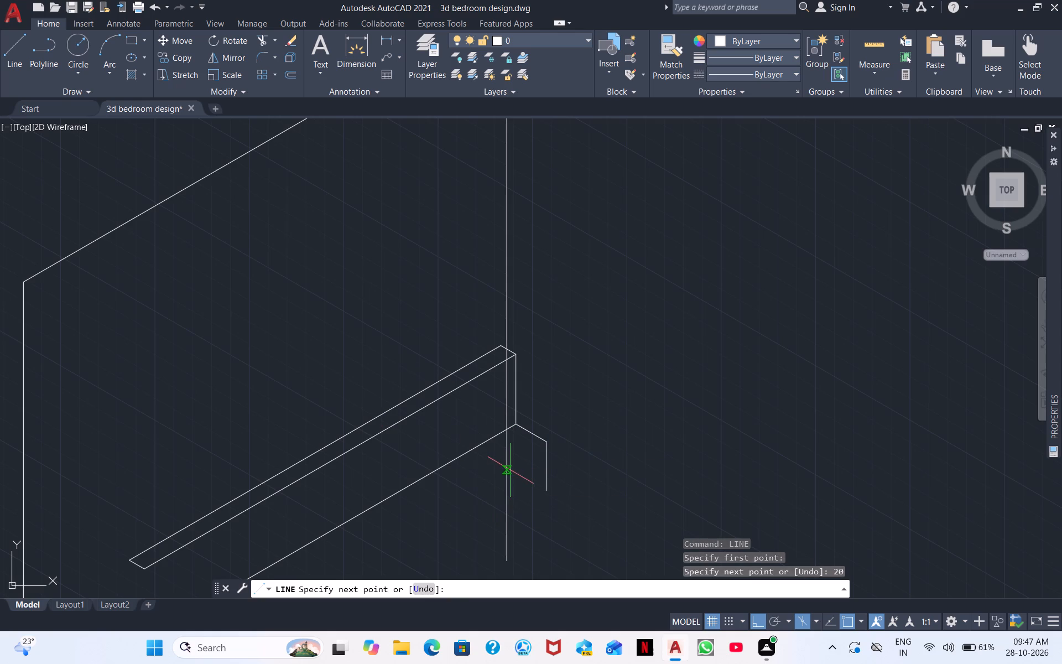
key(F5)
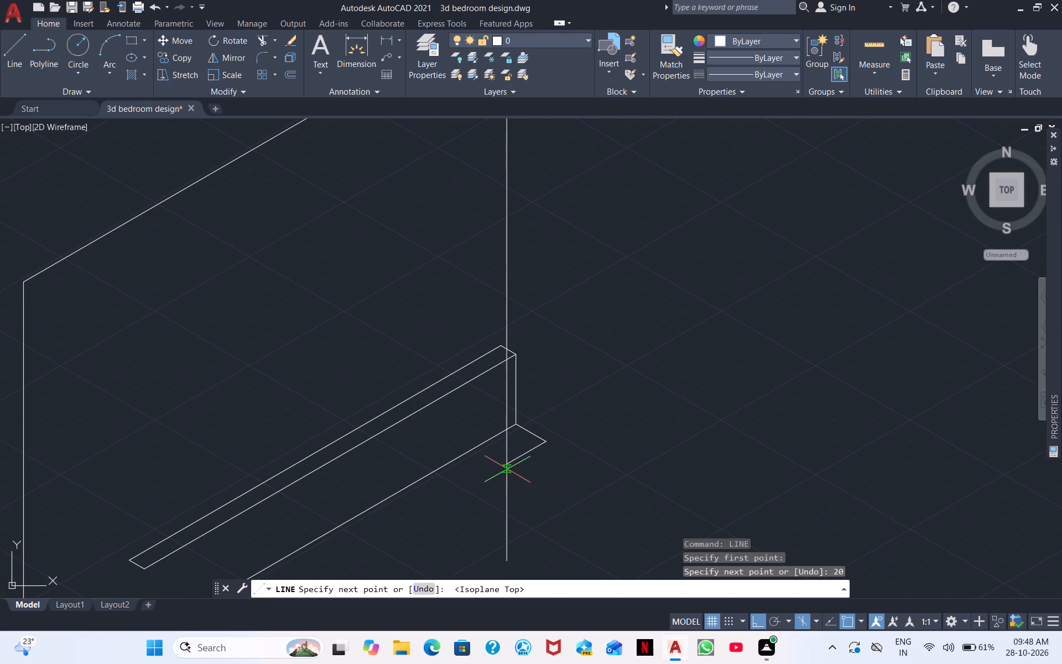
text(20)
key(Return)
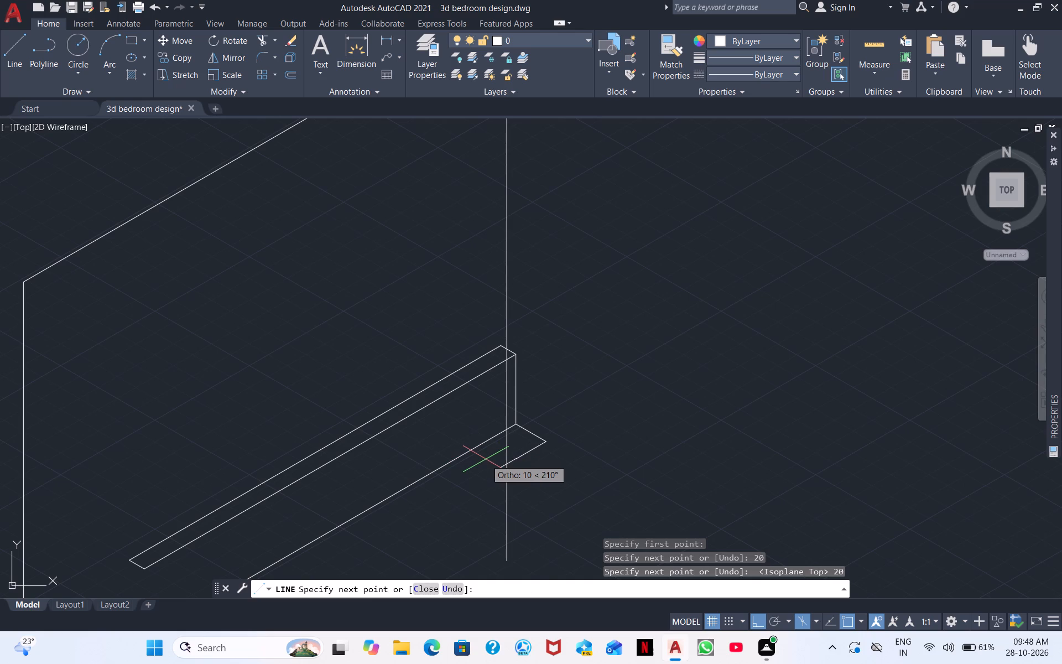
text(10)
key(Return)
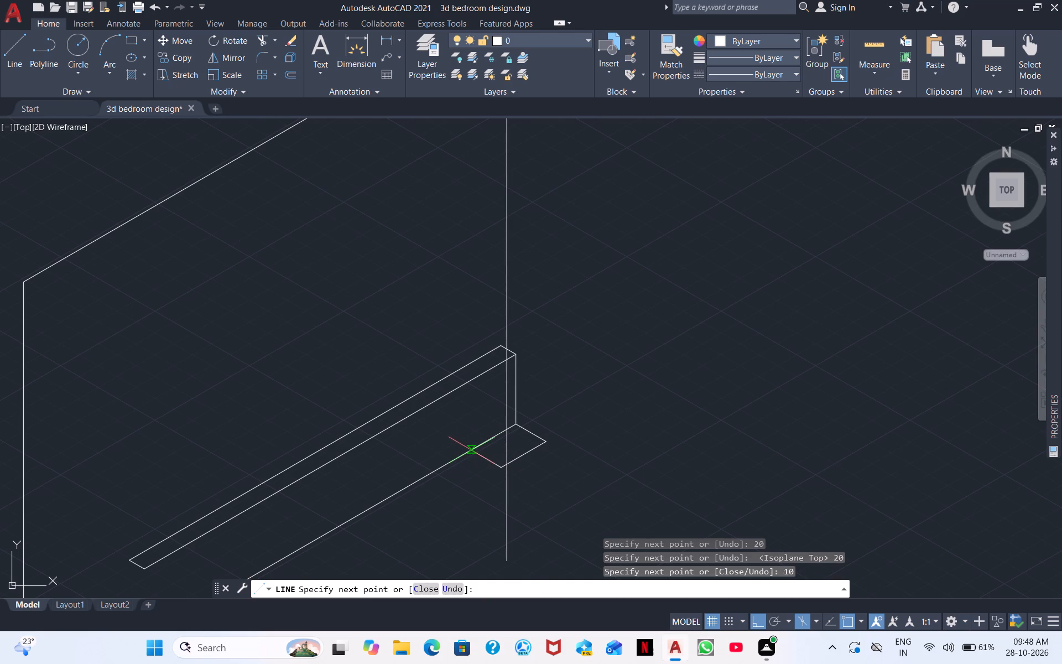
click(471, 450)
key(Escape)
Draw a vertical line from the ledge's front corner at the near end down to the long lower line.
scroll(460, 466, down, 2)
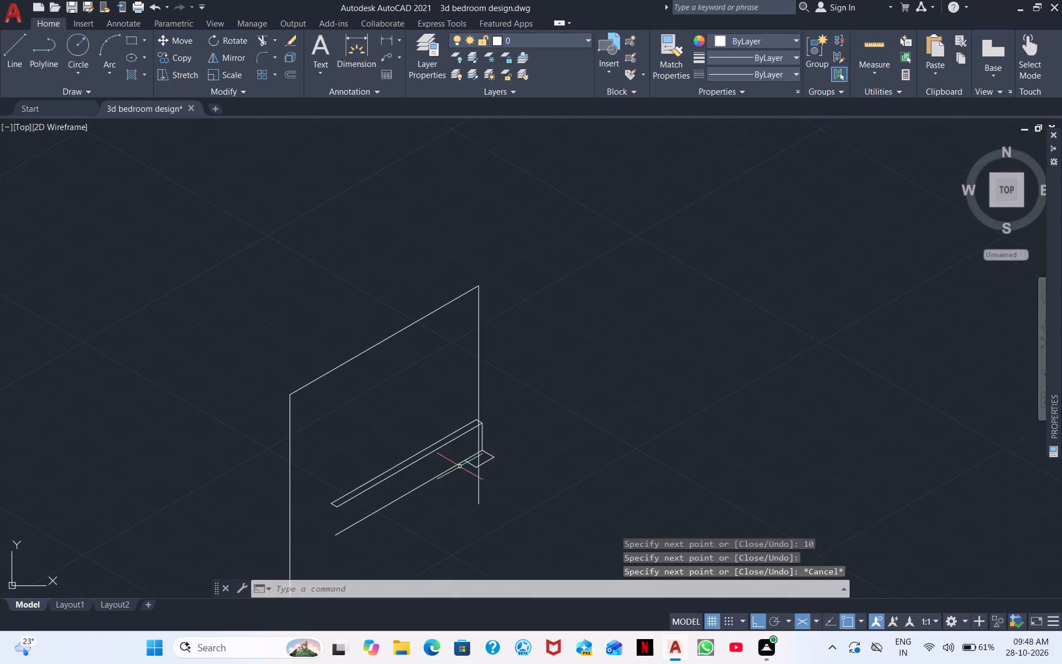
middle_drag(434, 504, 602, 418)
scroll(578, 428, up, 3)
middle_drag(592, 410, 719, 444)
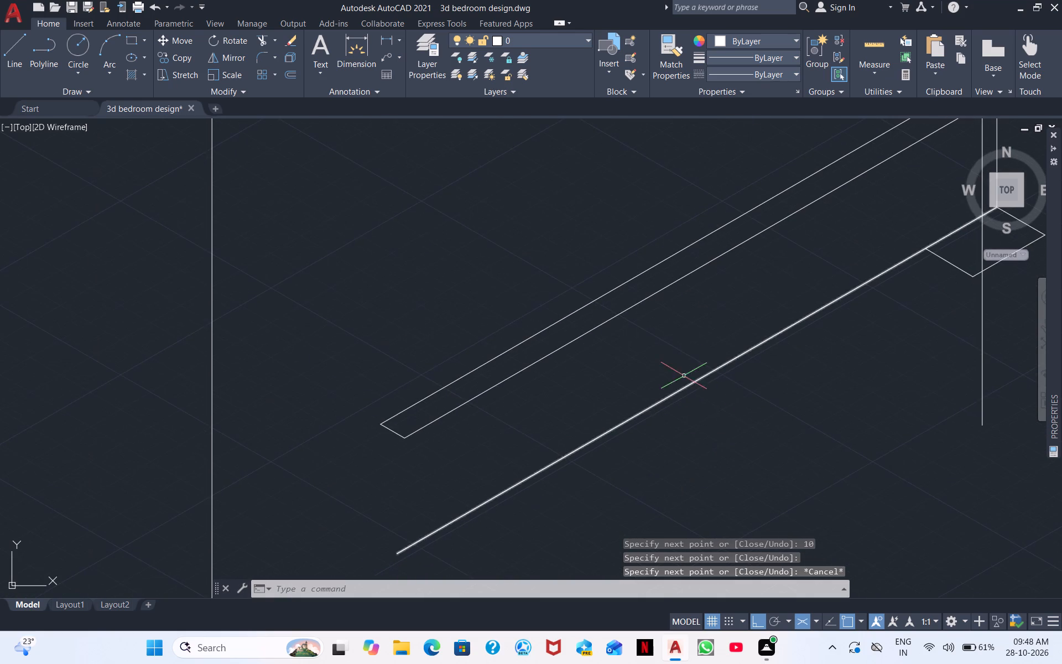
scroll(674, 315, down, 2)
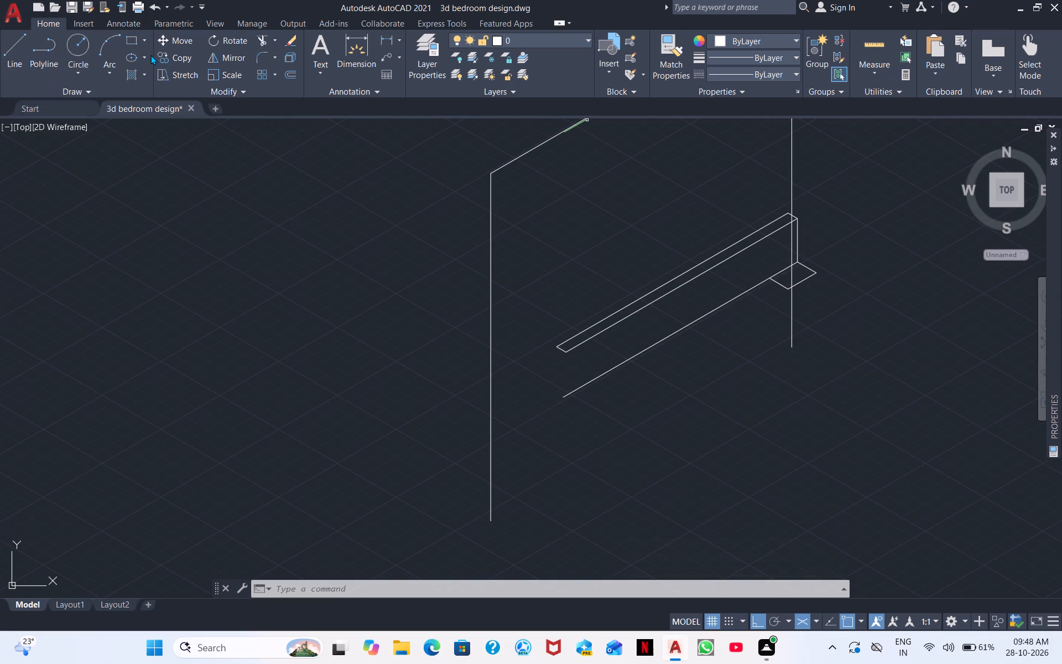
scroll(71, 112, up, 2)
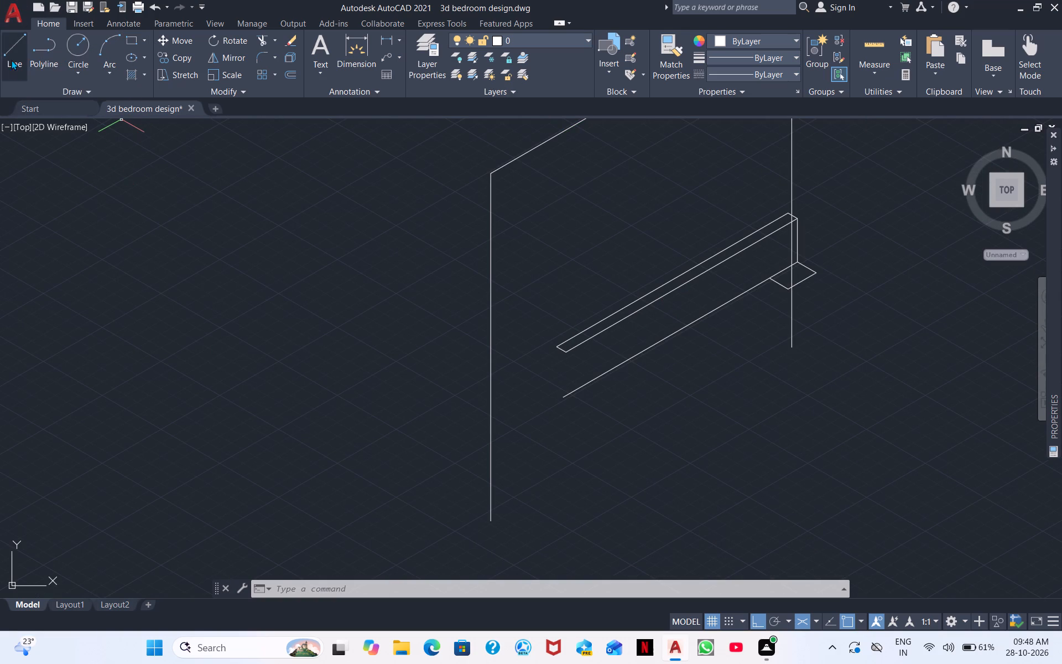
click(8, 54)
scroll(607, 362, up, 4)
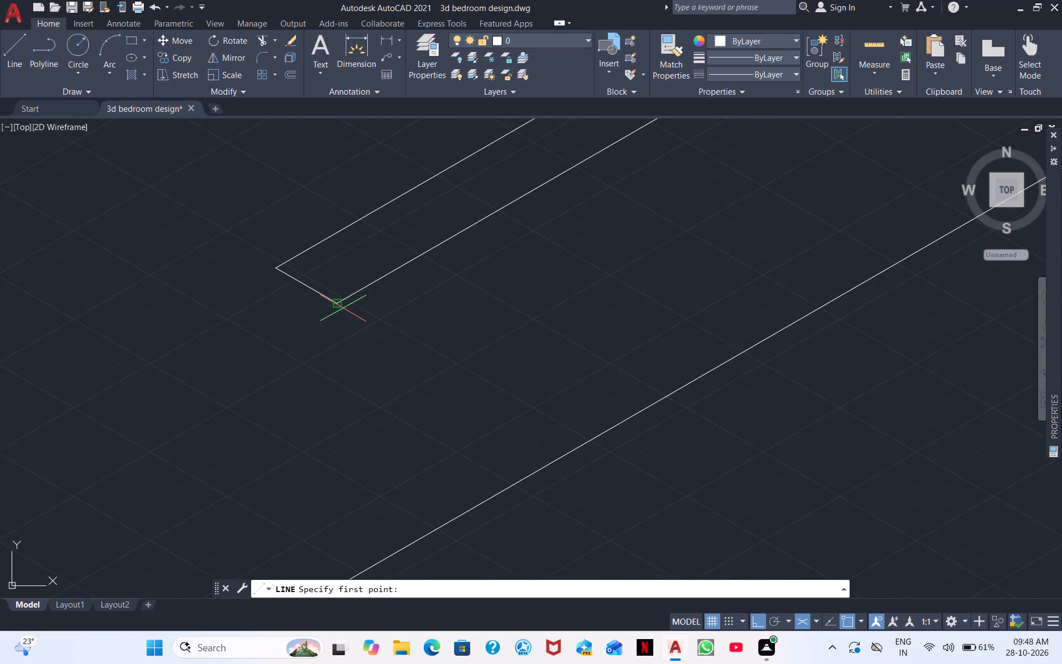
click(342, 307)
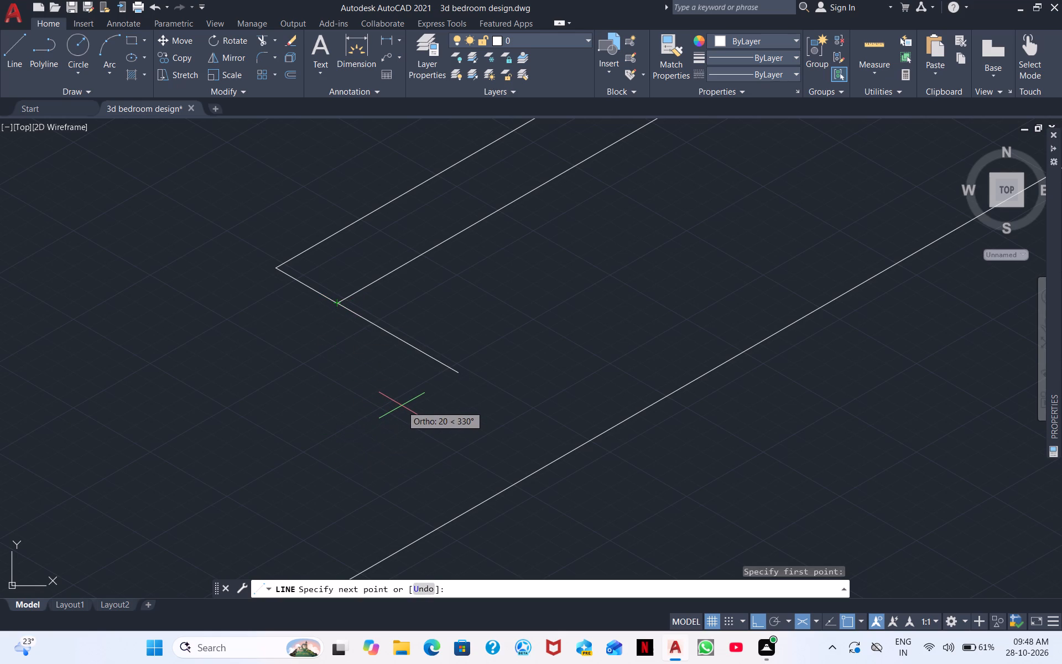
key(F5)
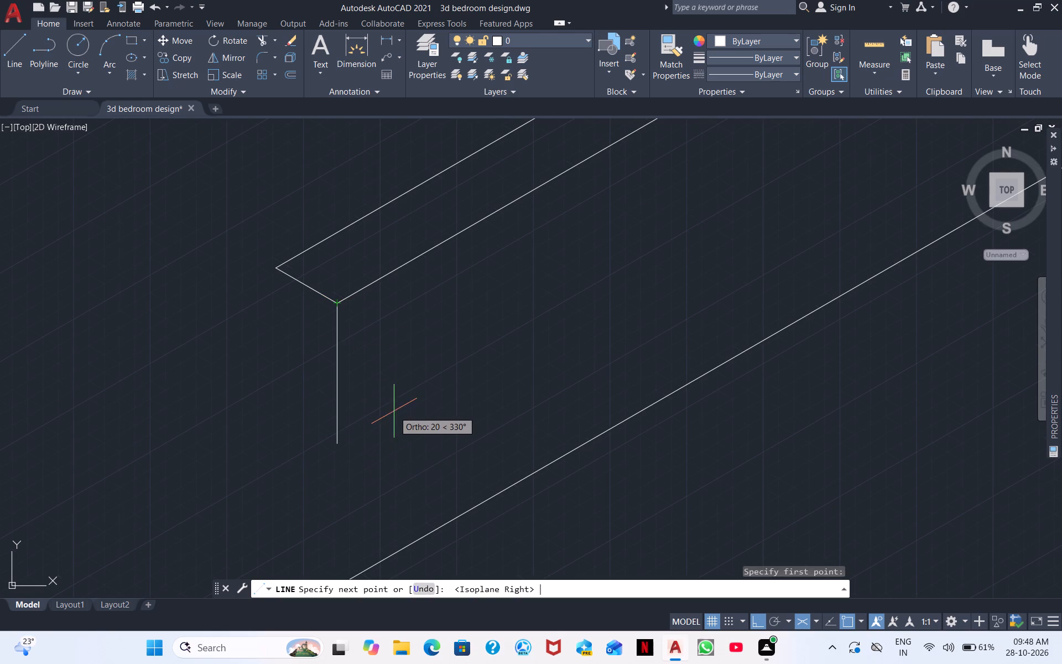
scroll(410, 580, down, 1)
middle_drag(425, 544, 457, 325)
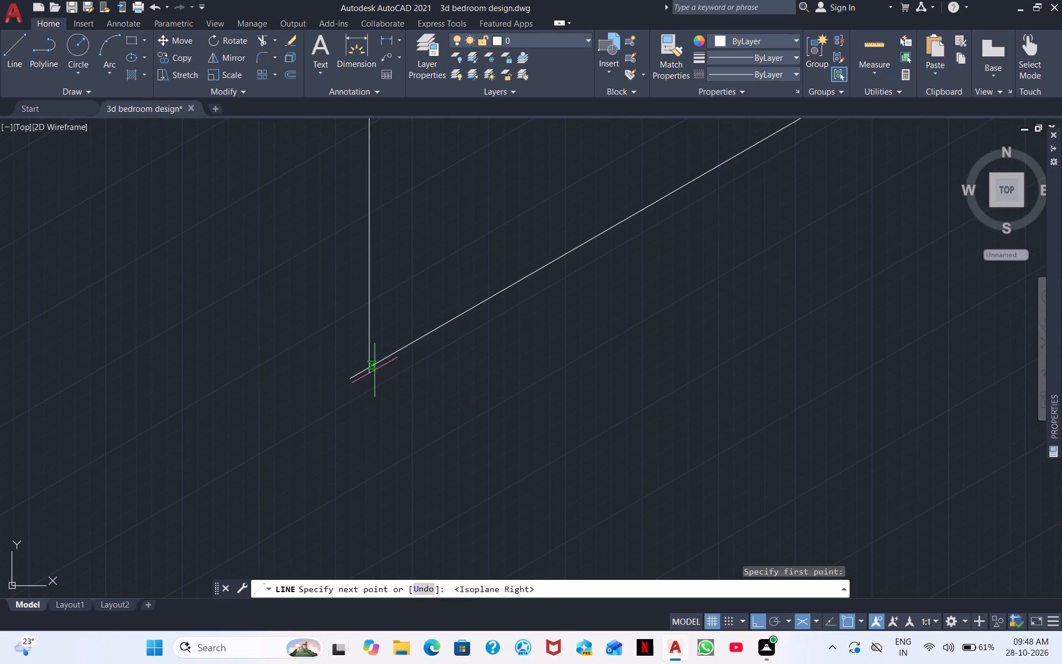
click(372, 369)
key(Escape)
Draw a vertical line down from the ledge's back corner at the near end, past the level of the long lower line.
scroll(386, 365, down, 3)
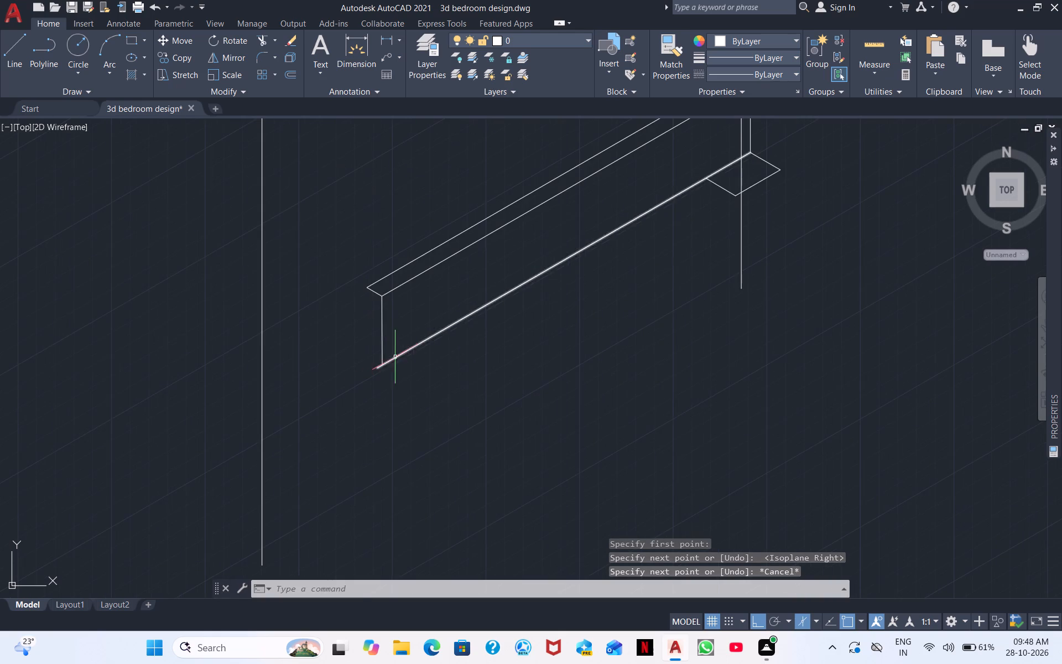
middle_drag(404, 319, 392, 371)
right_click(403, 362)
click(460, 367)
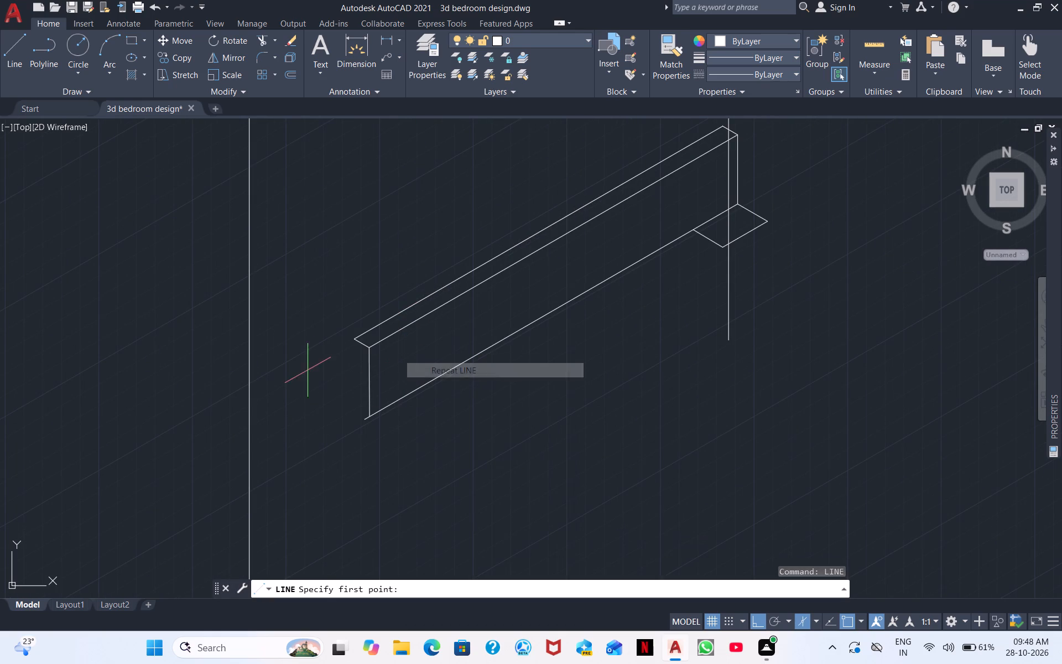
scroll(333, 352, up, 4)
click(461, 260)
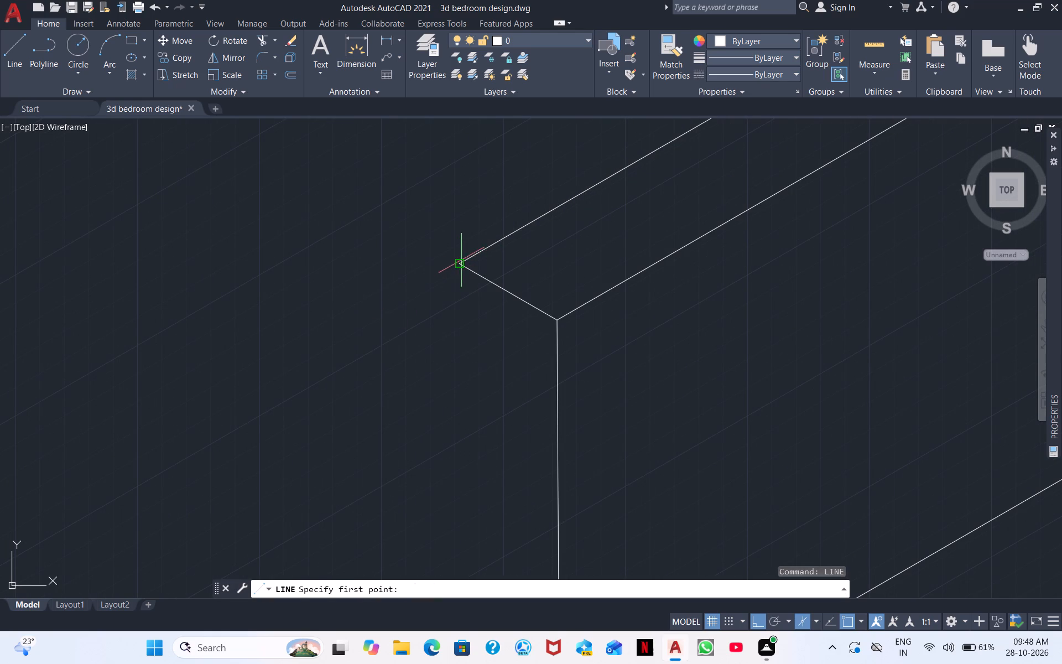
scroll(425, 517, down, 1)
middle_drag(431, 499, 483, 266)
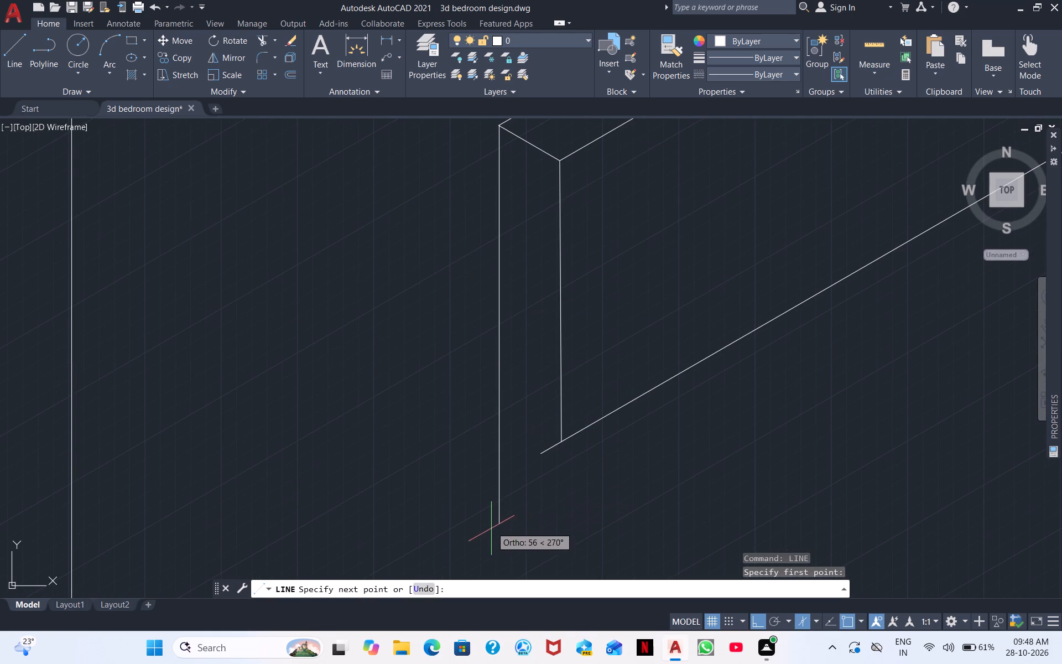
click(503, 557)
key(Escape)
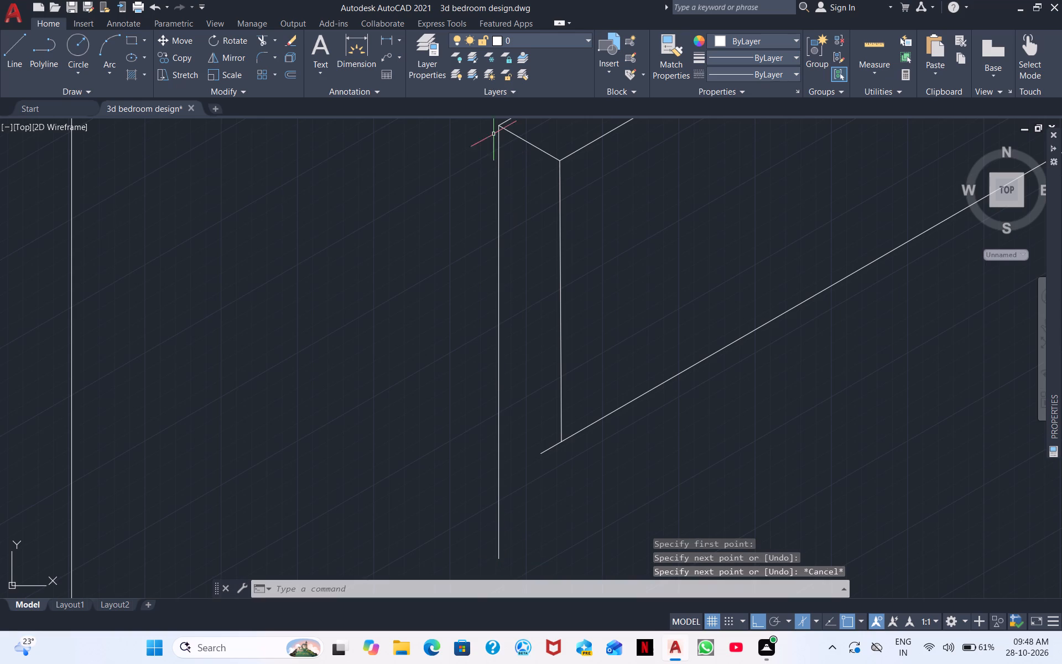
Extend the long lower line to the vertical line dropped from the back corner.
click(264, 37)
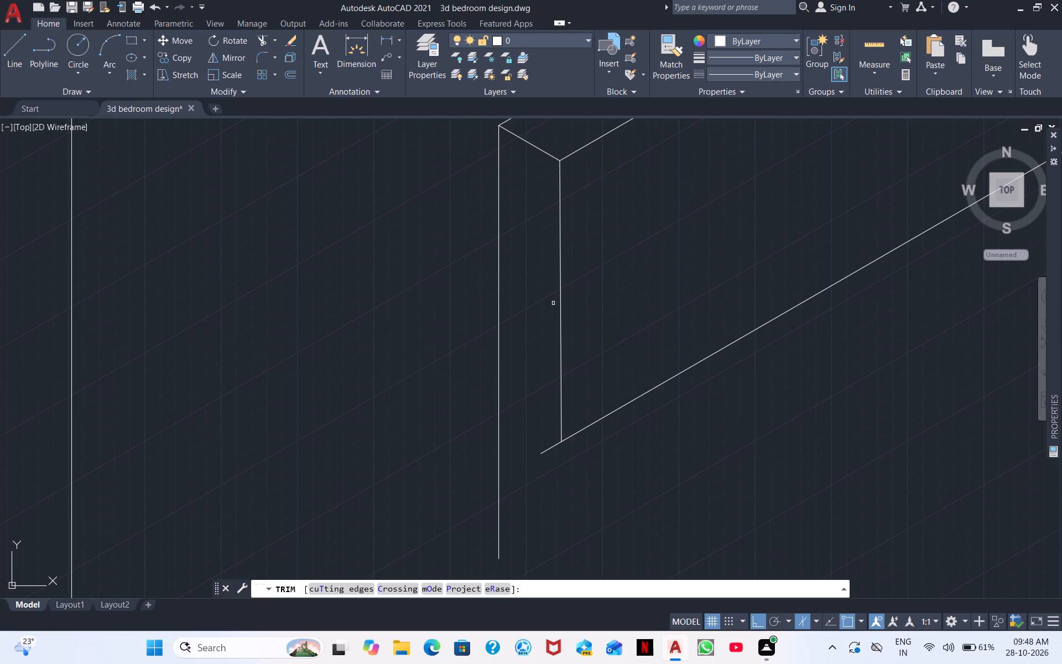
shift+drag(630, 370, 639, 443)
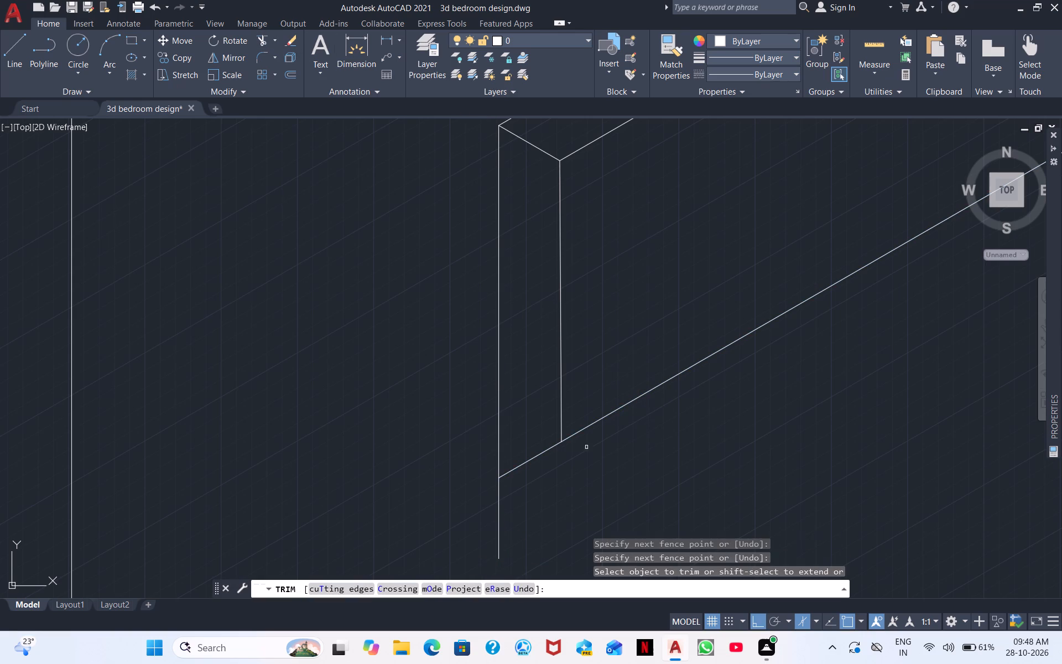
Trim the long lower line's overhang beyond the front vertical edge and remove the vertical line below the ledge's back corner.
scroll(513, 464, down, 3)
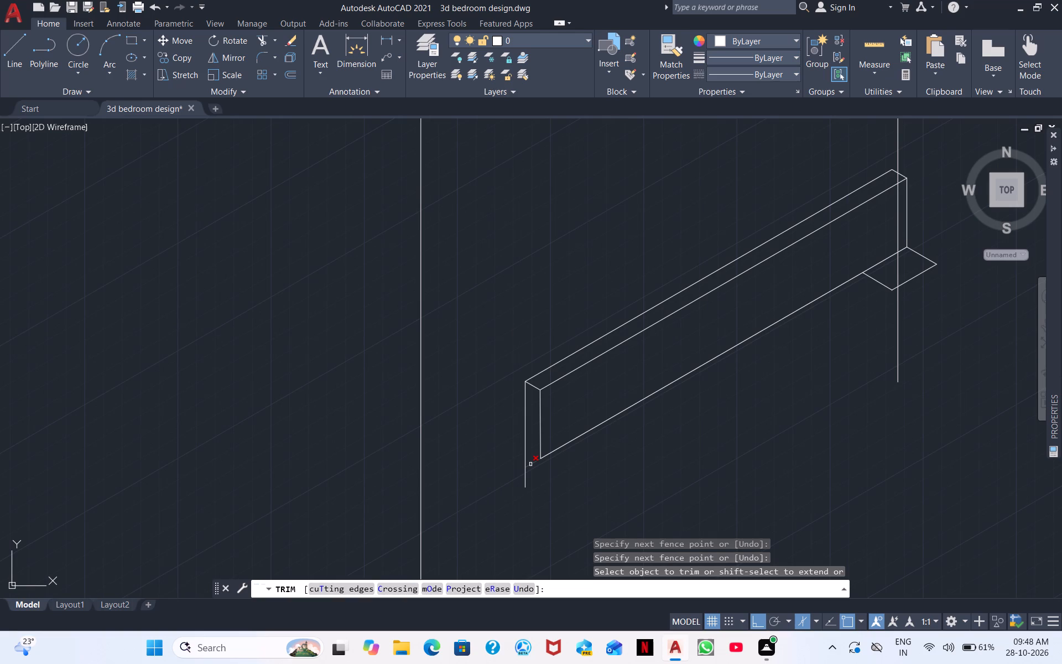
click(532, 464)
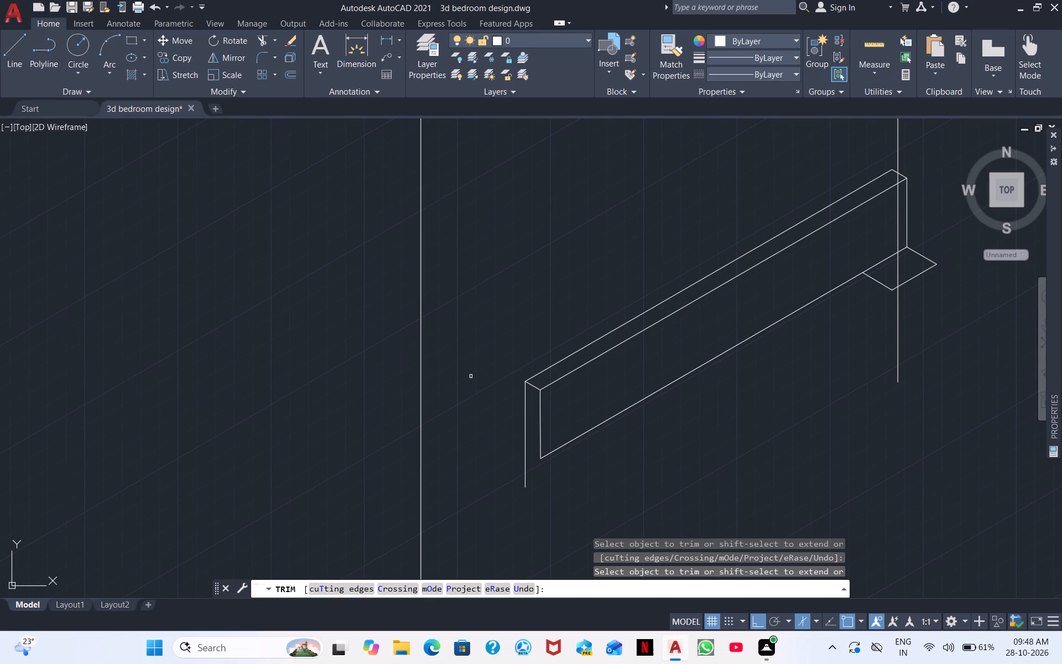
click(525, 419)
Close the panel's near end with a 10-unit line back from the lower front corner and a line up to the ledge's back corner.
click(24, 55)
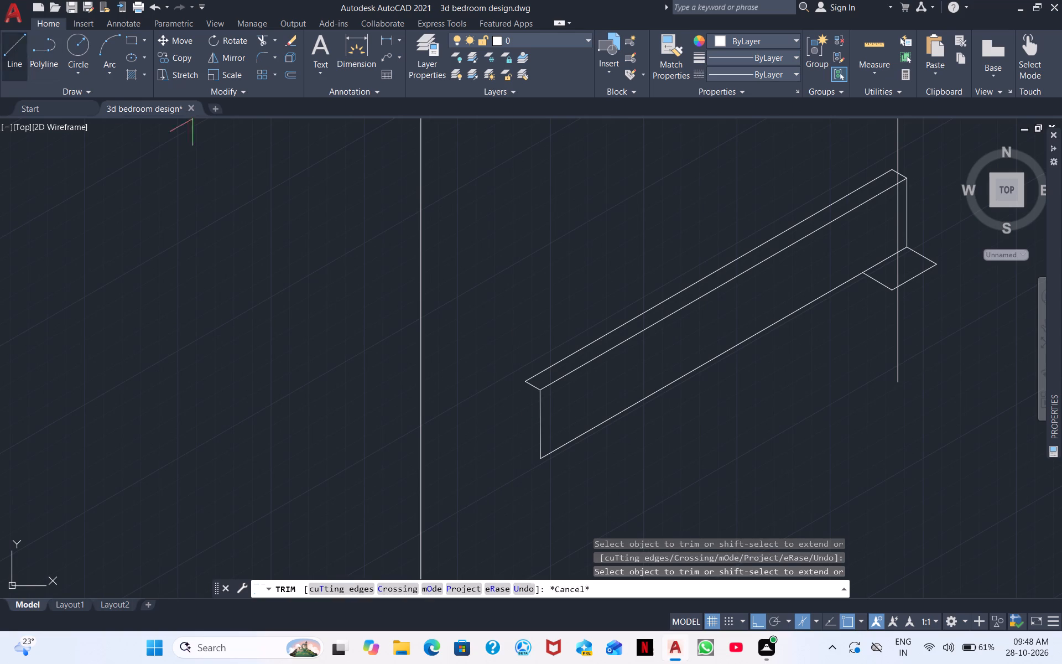
click(537, 458)
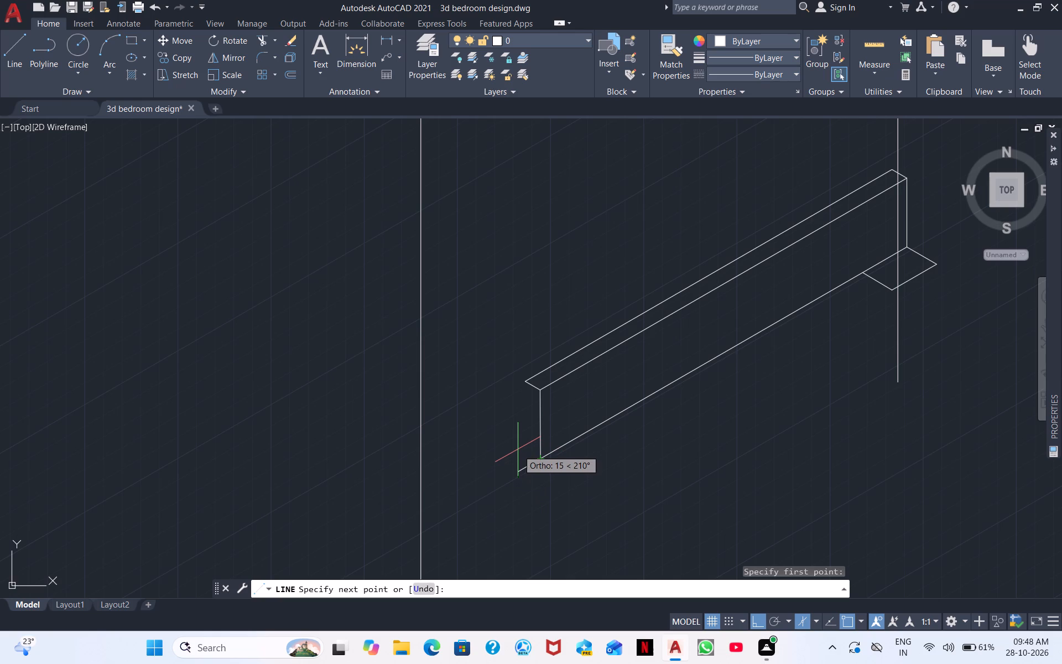
key(F5)
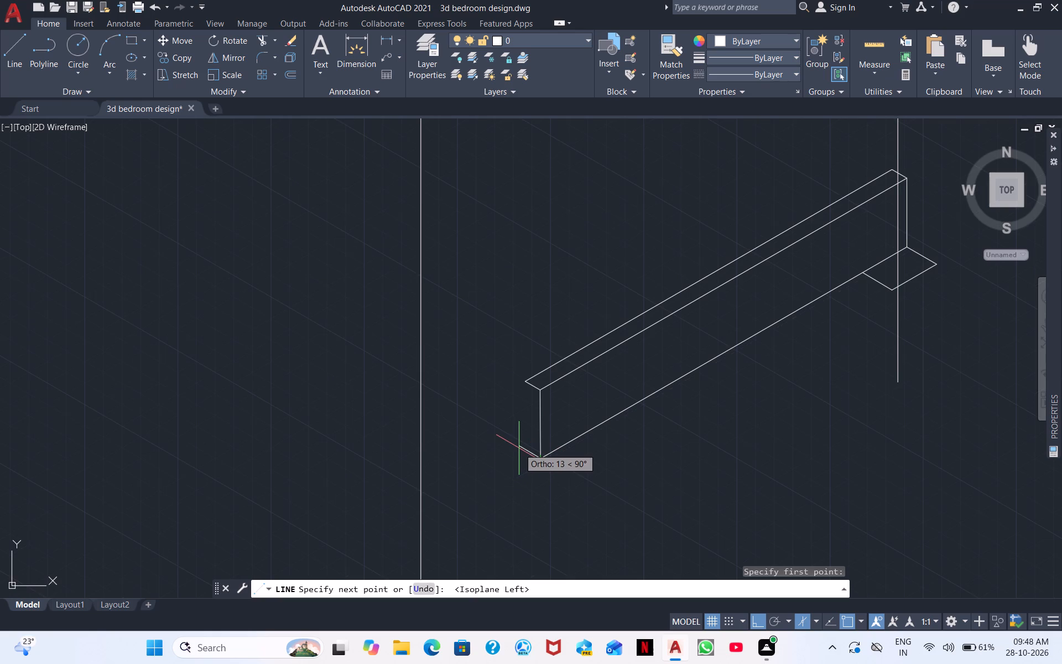
text(10)
key(Return)
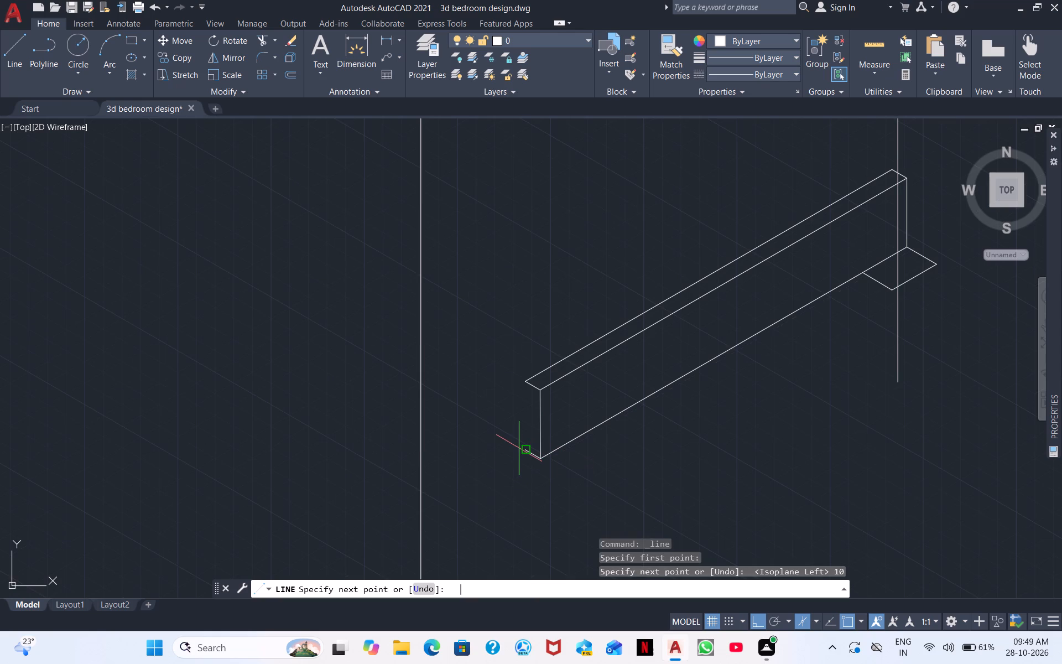
scroll(543, 379, up, 4)
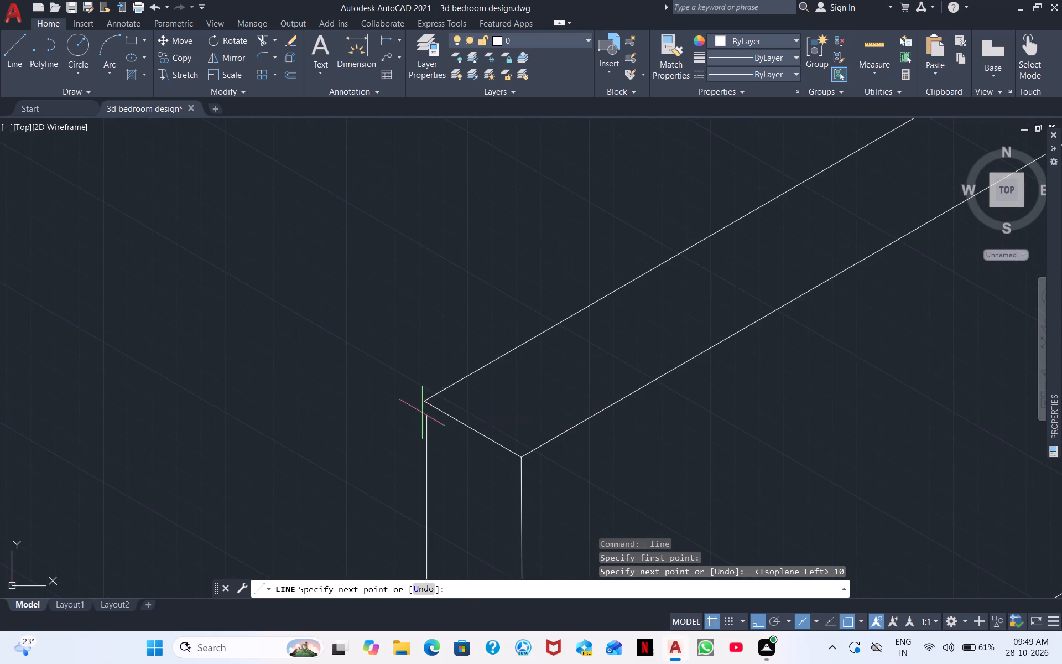
click(420, 400)
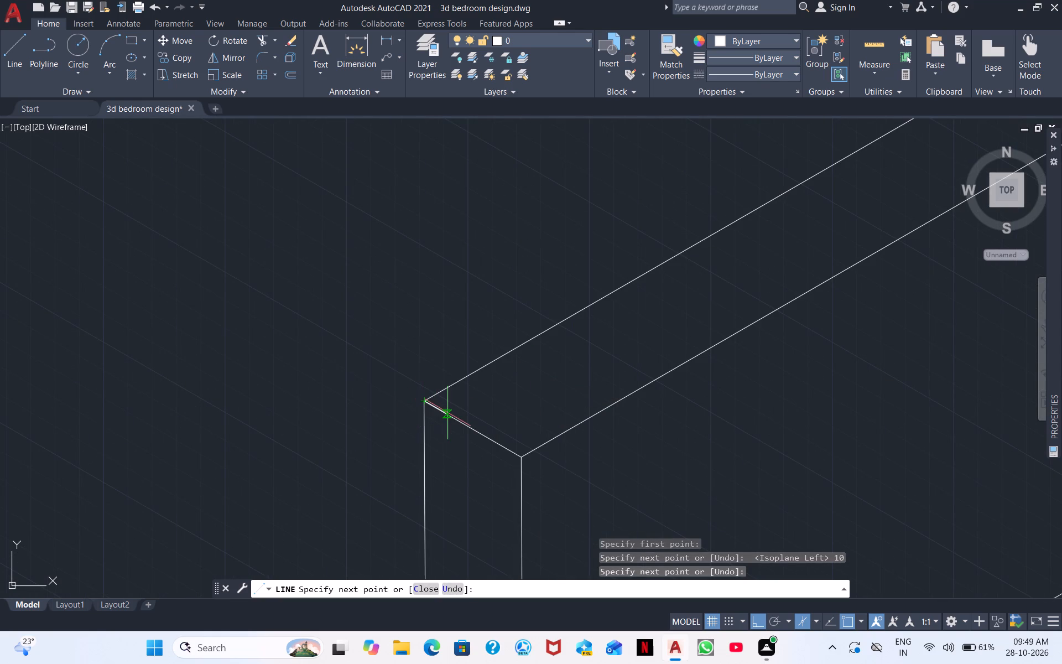
key(Escape)
Draw an isometric outline from the panel's lower near corner: 20 units outward, 30 units parallel to the panel, then back to the lower line.
scroll(447, 413, down, 3)
middle_drag(590, 442, 462, 304)
scroll(463, 356, down, 1)
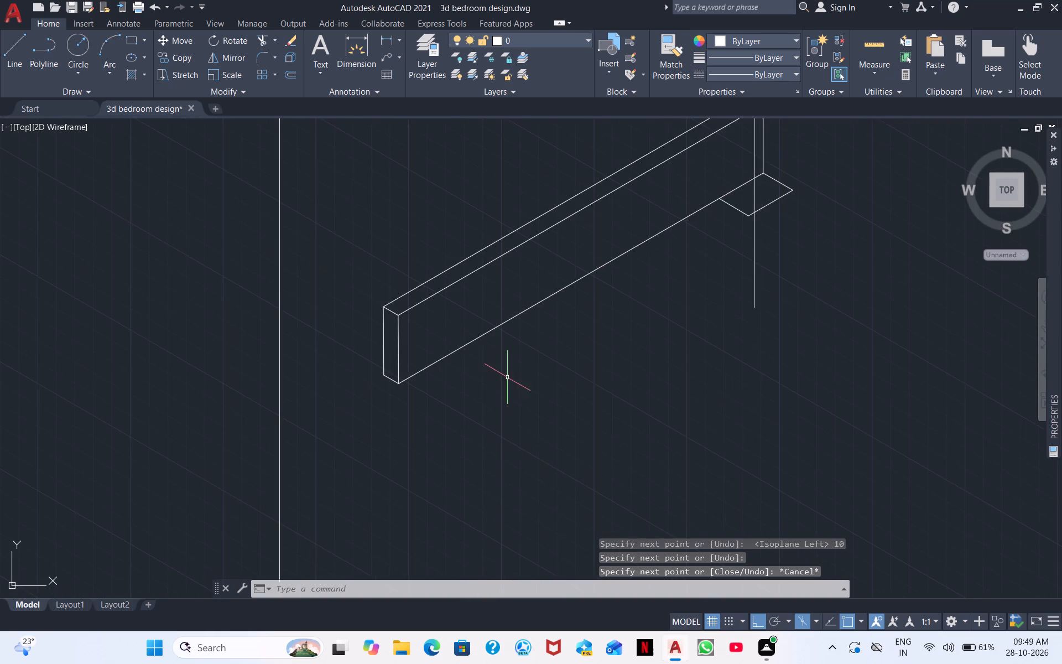
middle_drag(507, 380, 417, 413)
right_click(590, 424)
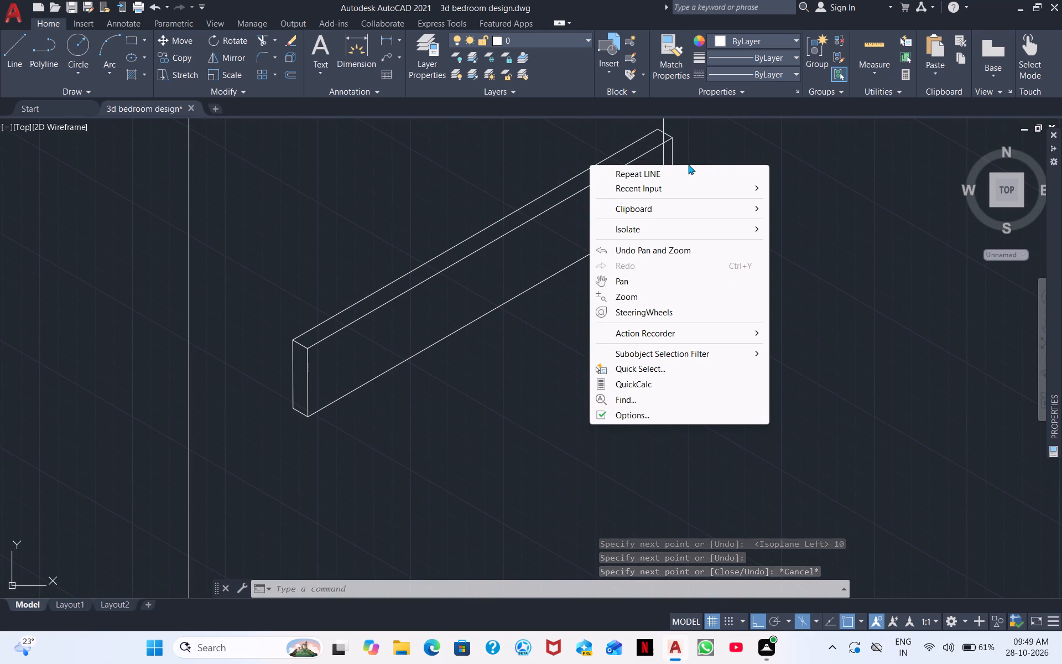
click(681, 172)
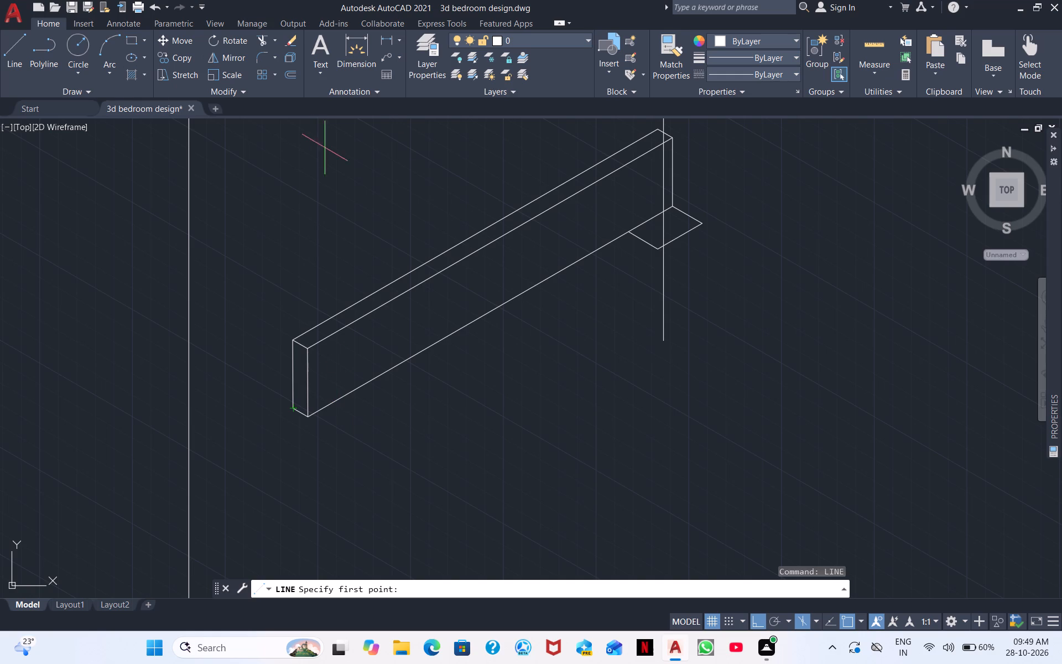
click(16, 43)
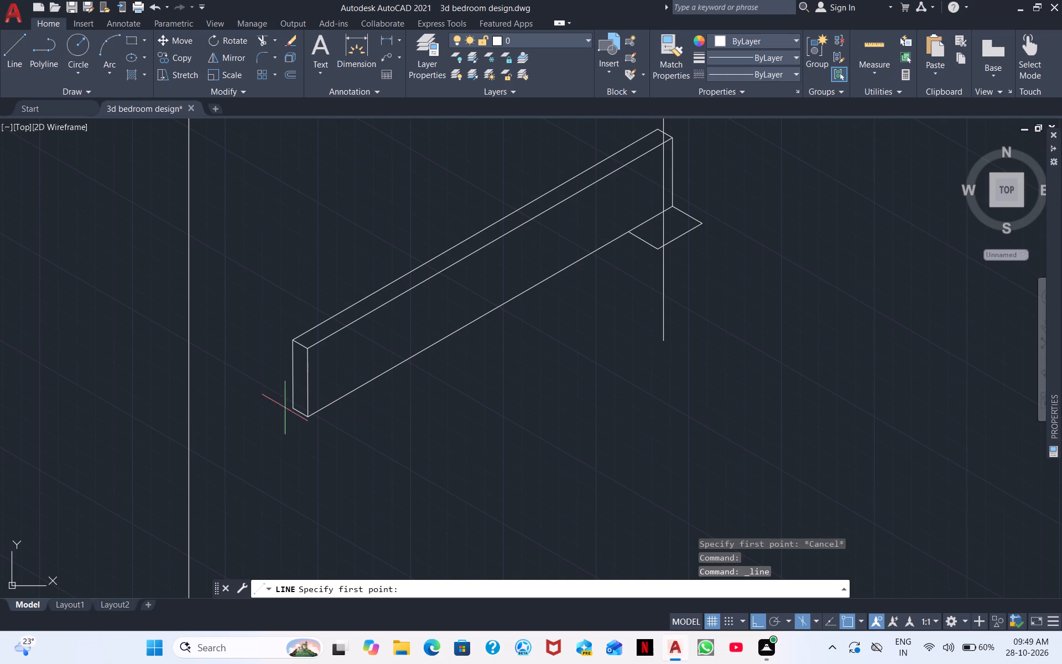
click(310, 416)
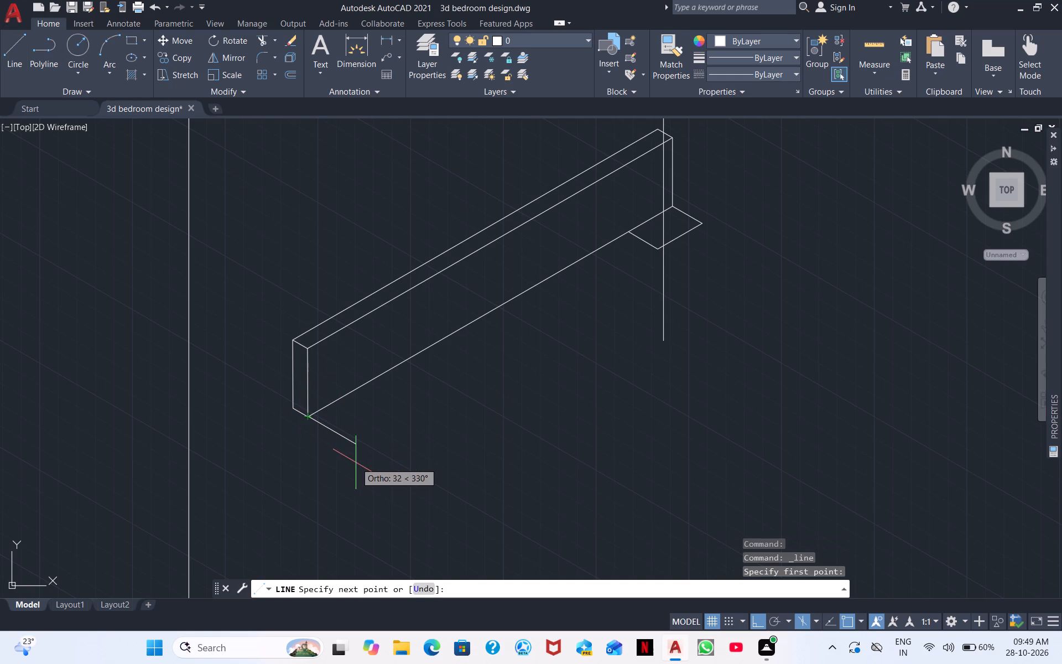
text(20)
key(Return)
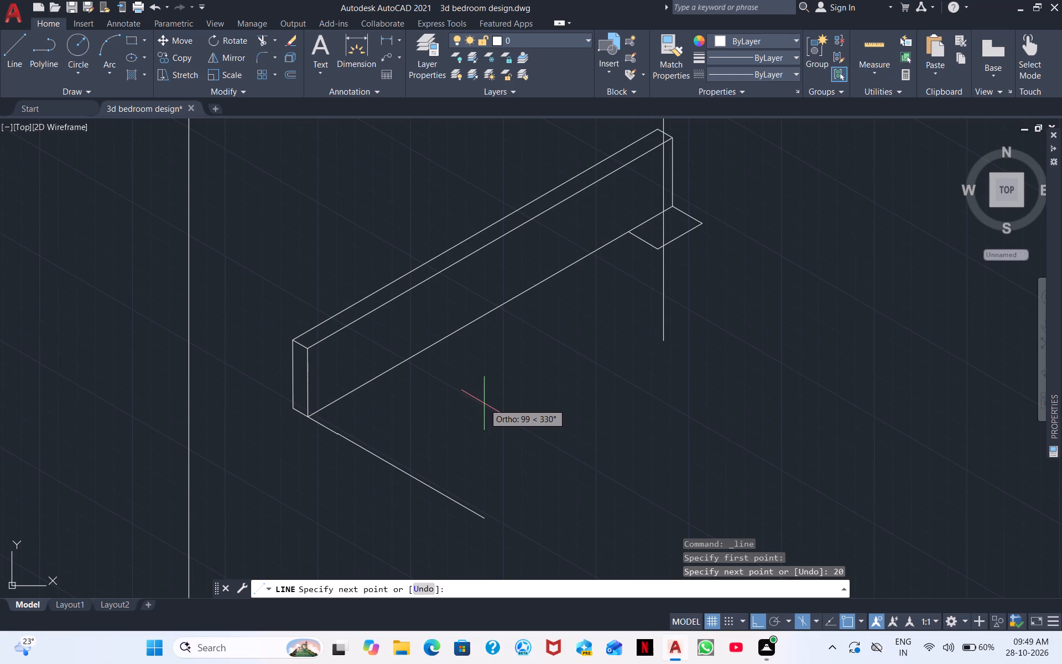
key(F5)
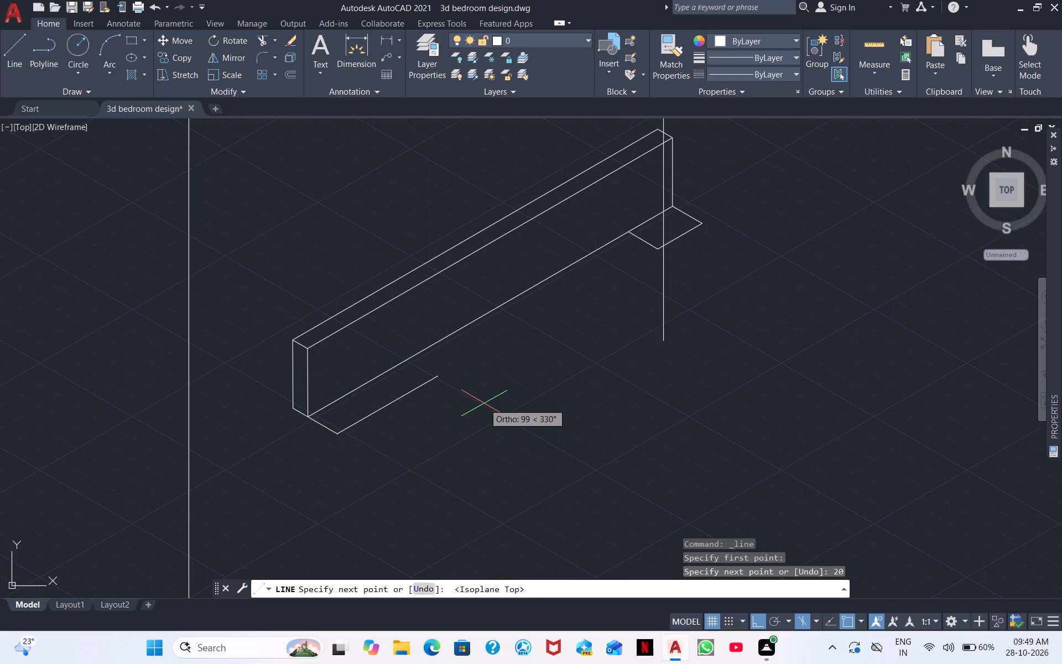
text(30)
key(Return)
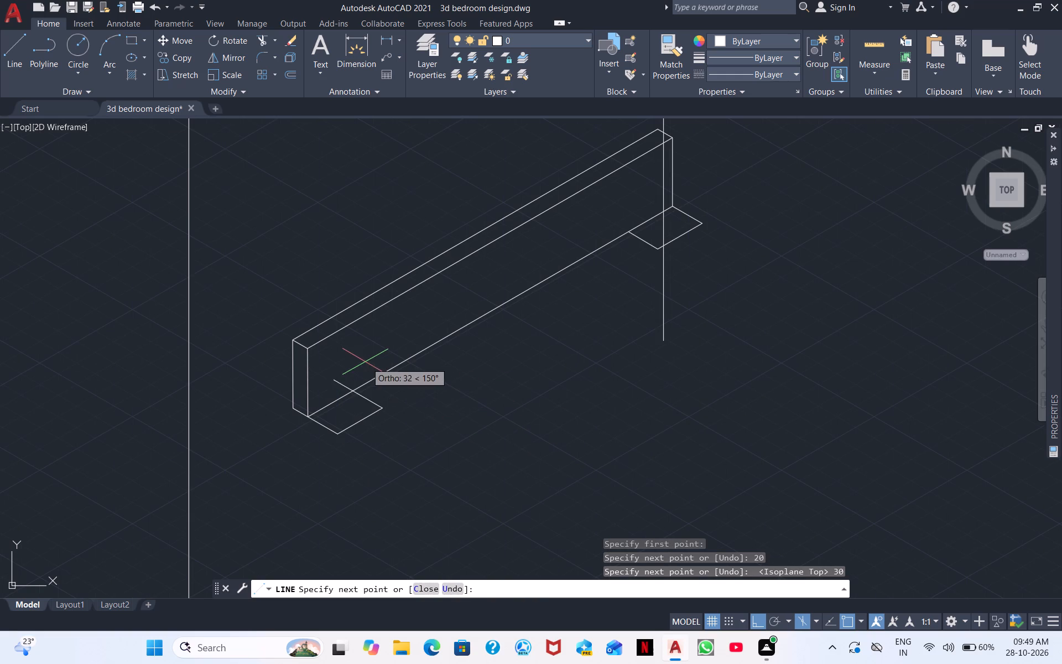
scroll(356, 387, up, 4)
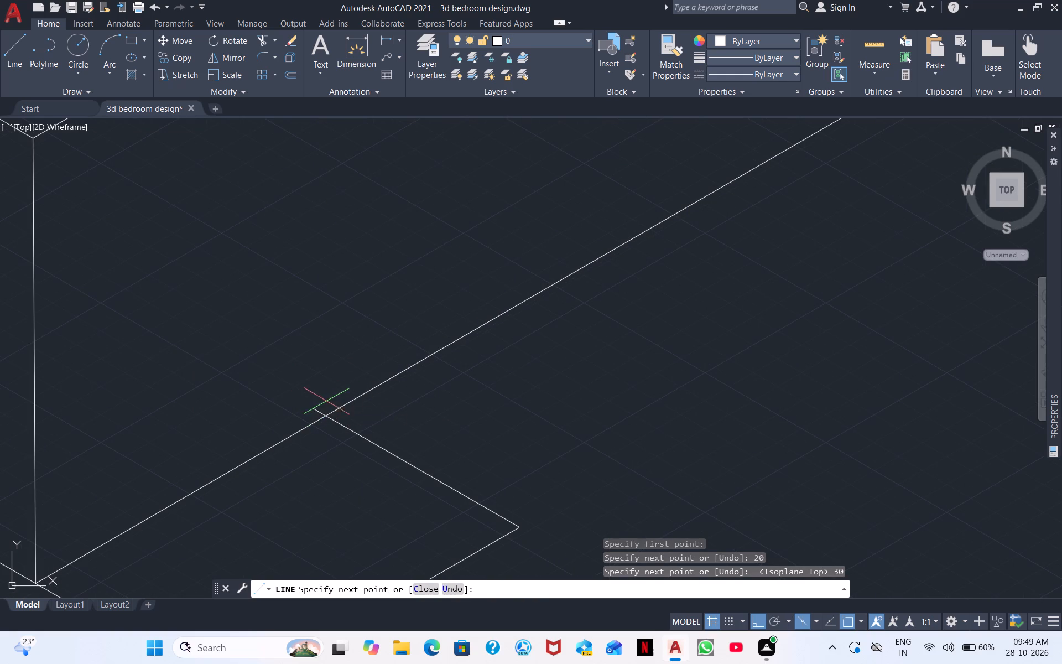
click(326, 417)
key(Escape)
scroll(478, 380, down, 2)
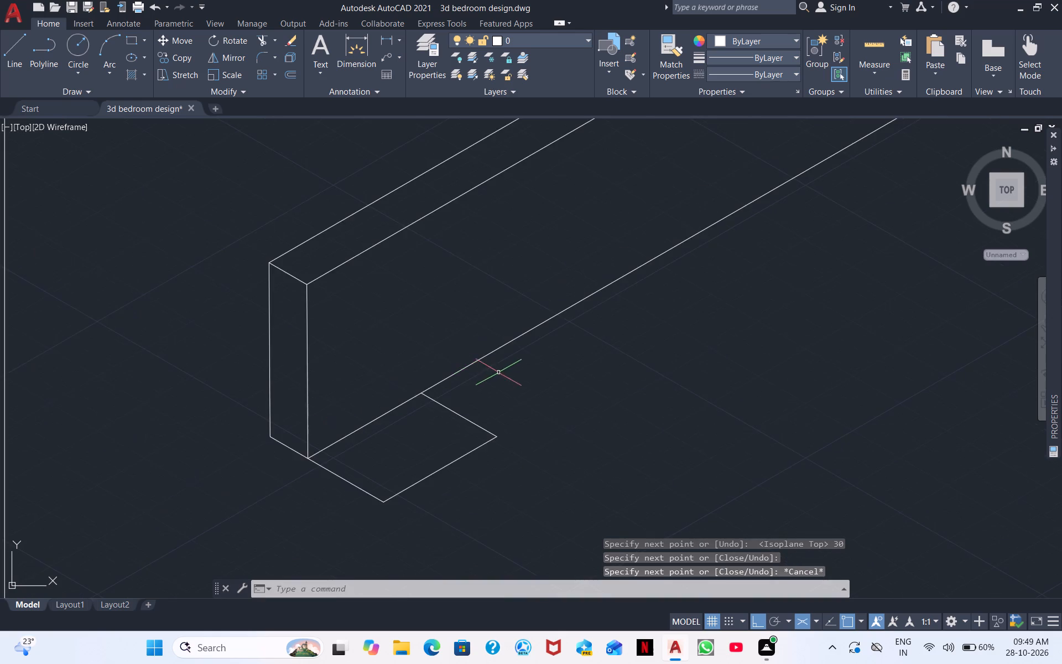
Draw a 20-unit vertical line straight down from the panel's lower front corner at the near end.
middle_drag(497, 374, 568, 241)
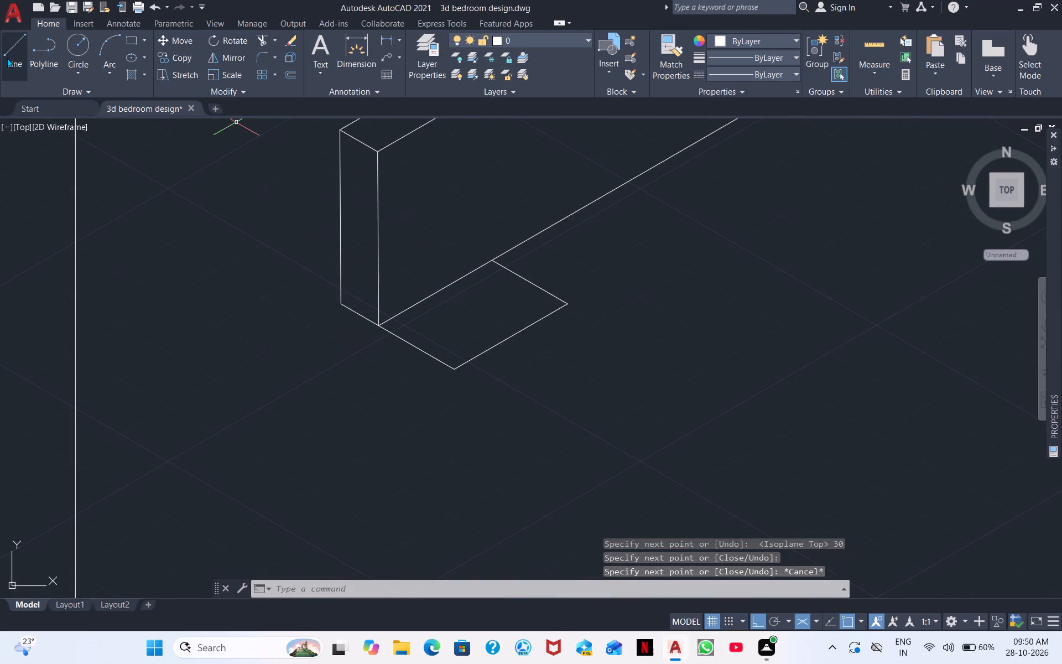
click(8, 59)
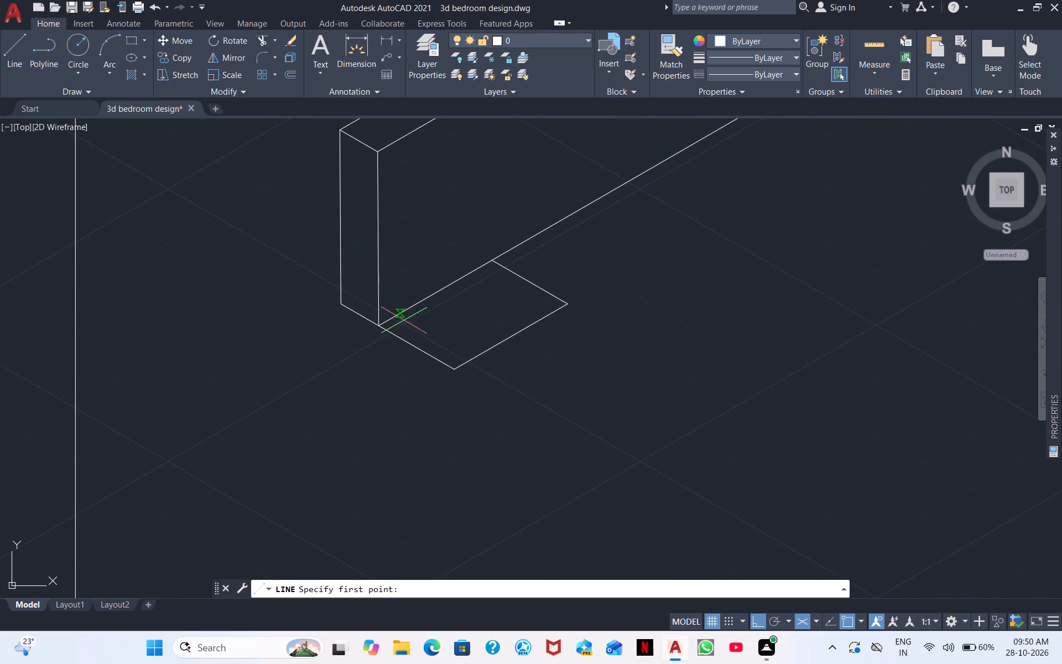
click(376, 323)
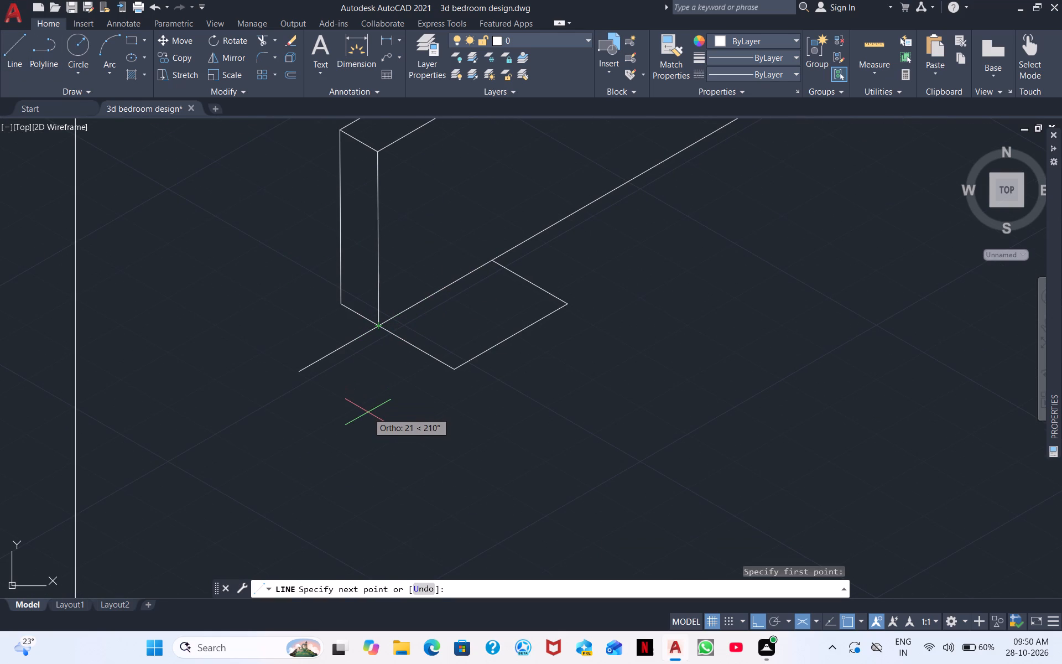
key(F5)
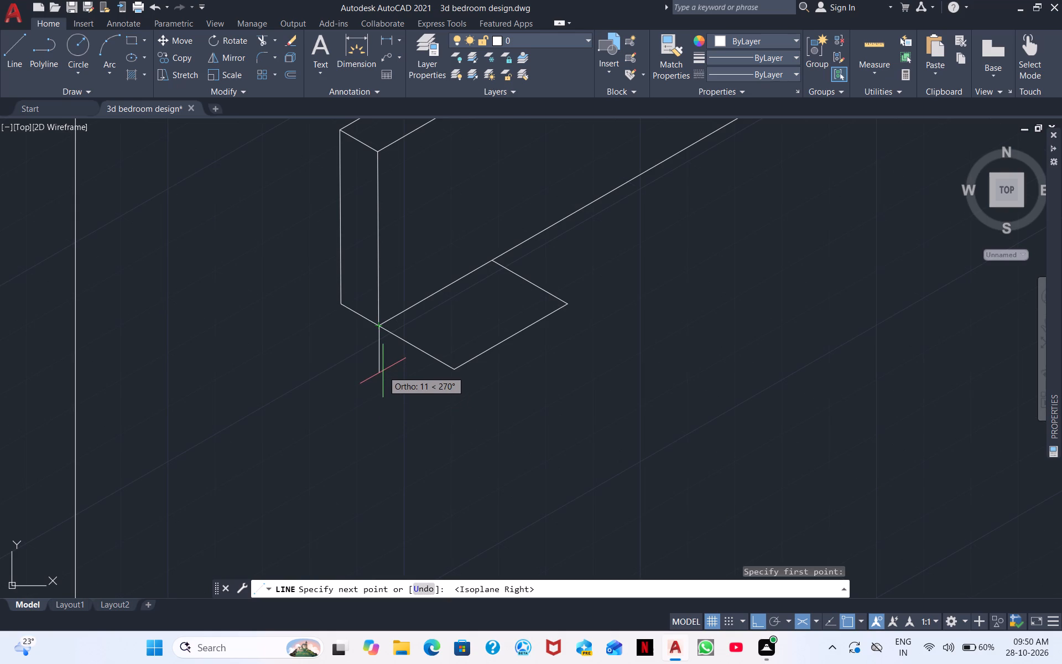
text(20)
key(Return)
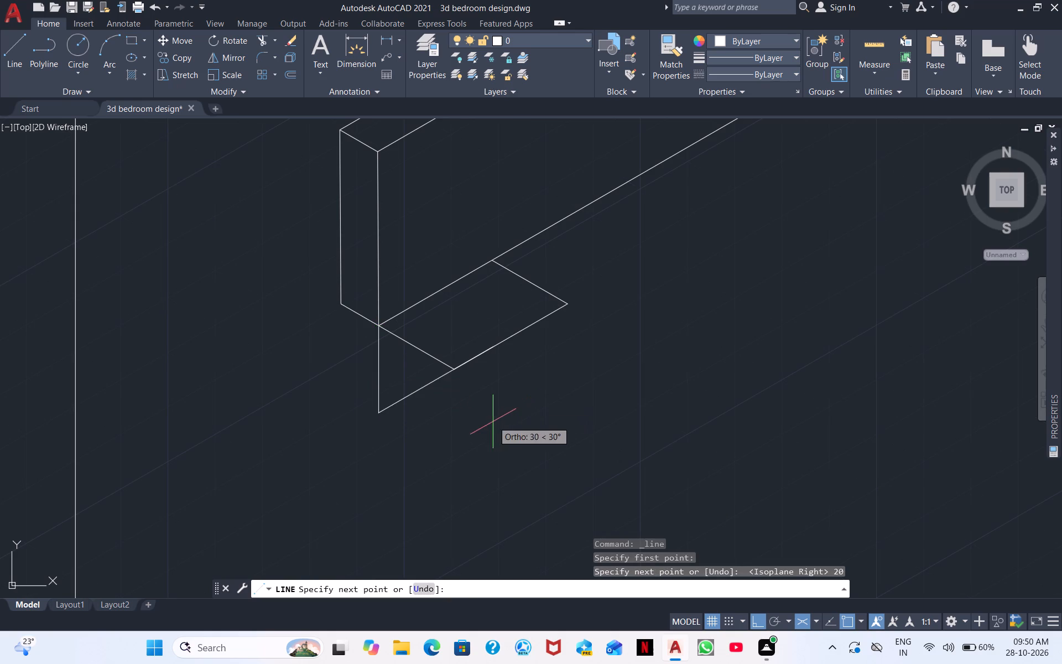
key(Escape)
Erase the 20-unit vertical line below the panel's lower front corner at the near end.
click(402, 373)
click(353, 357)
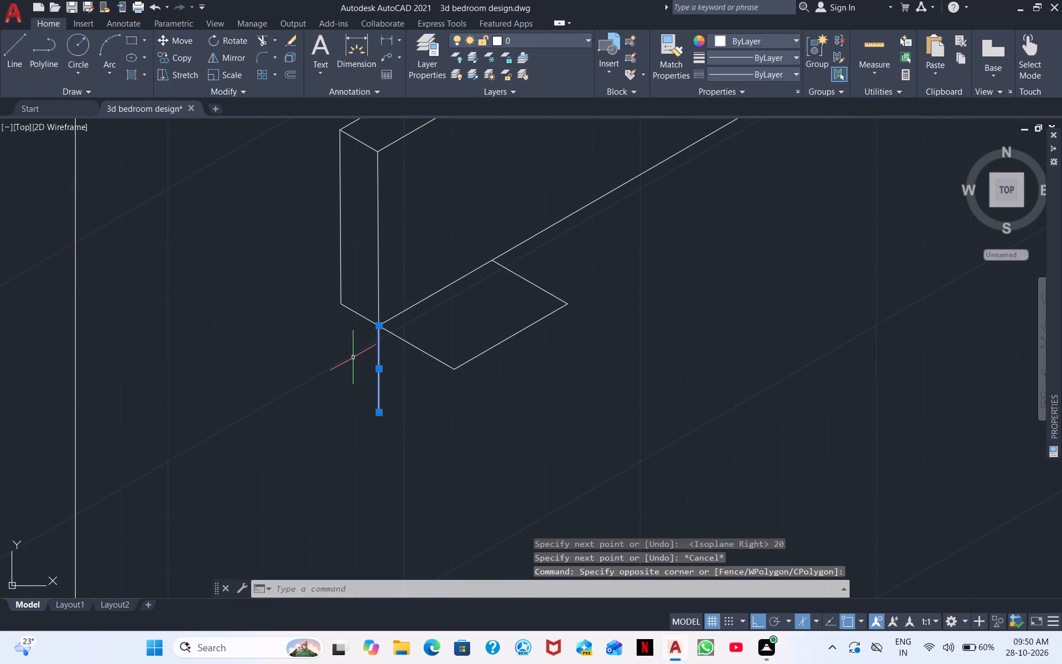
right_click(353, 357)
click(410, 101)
Draw the near unit's end face from the panel's lower front corner: 15 units down, 20 units outward, then up to the outline's outer corner.
scroll(432, 307, down, 1)
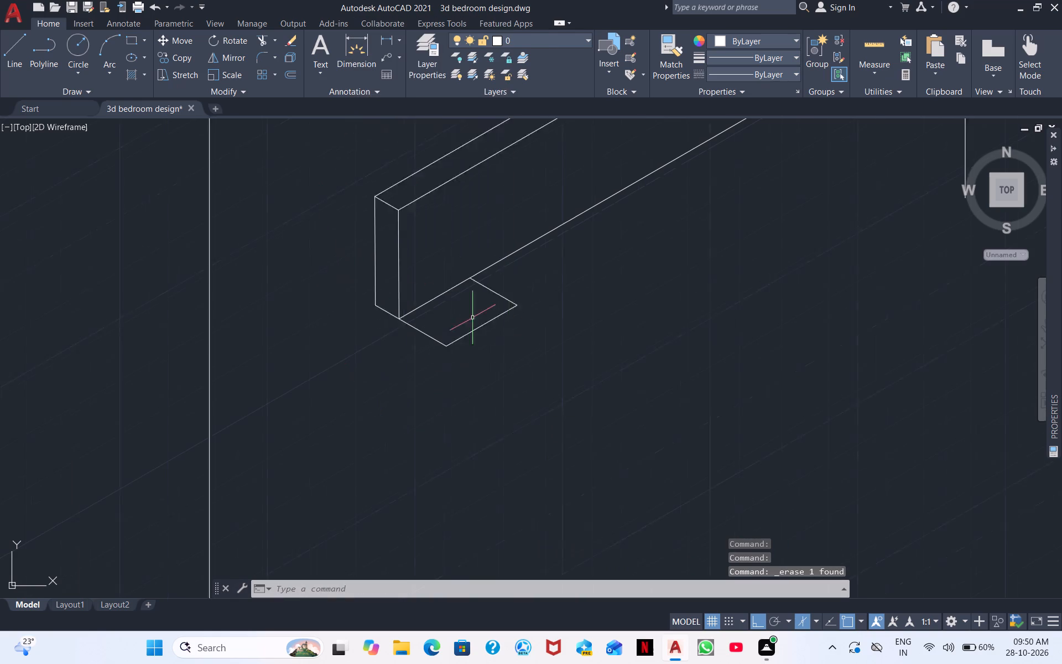
scroll(477, 318, down, 1)
middle_drag(662, 308, 517, 286)
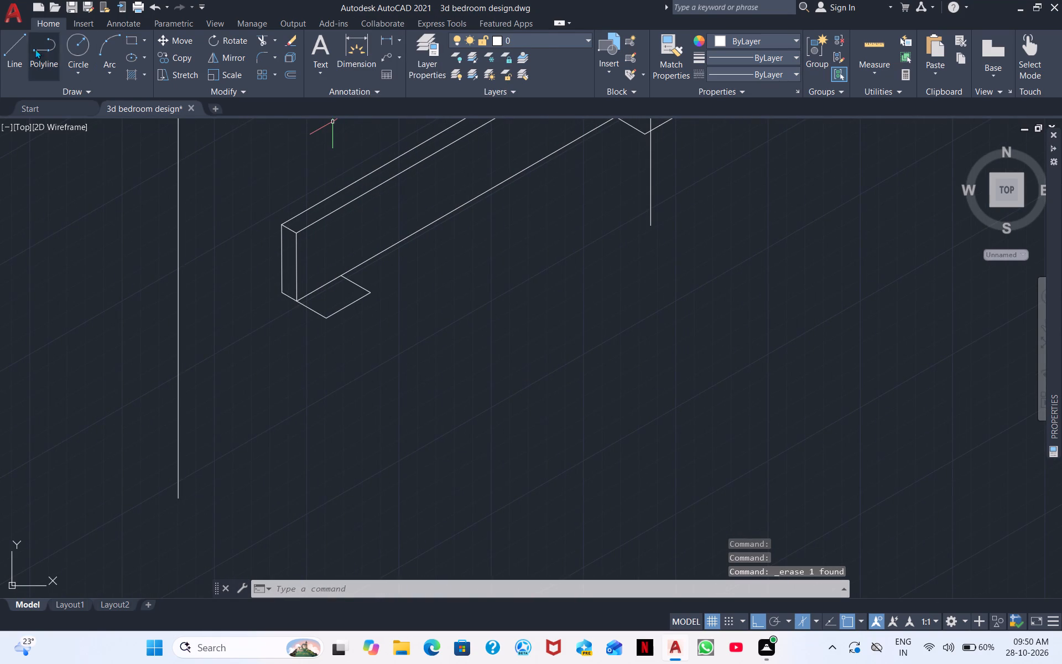
click(23, 44)
scroll(238, 329, up, 3)
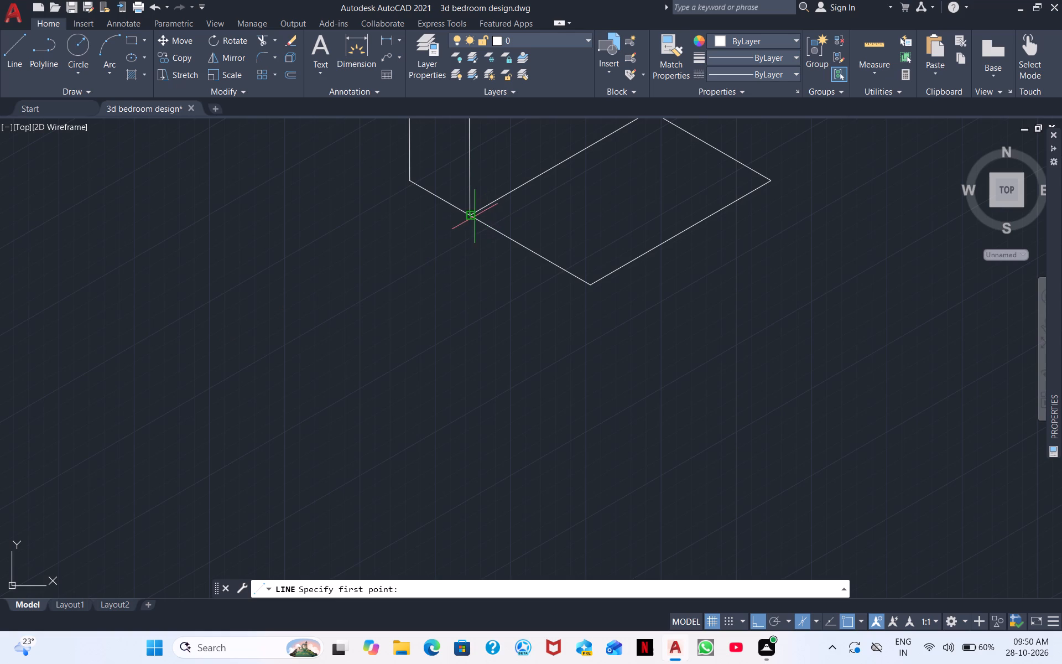
click(471, 215)
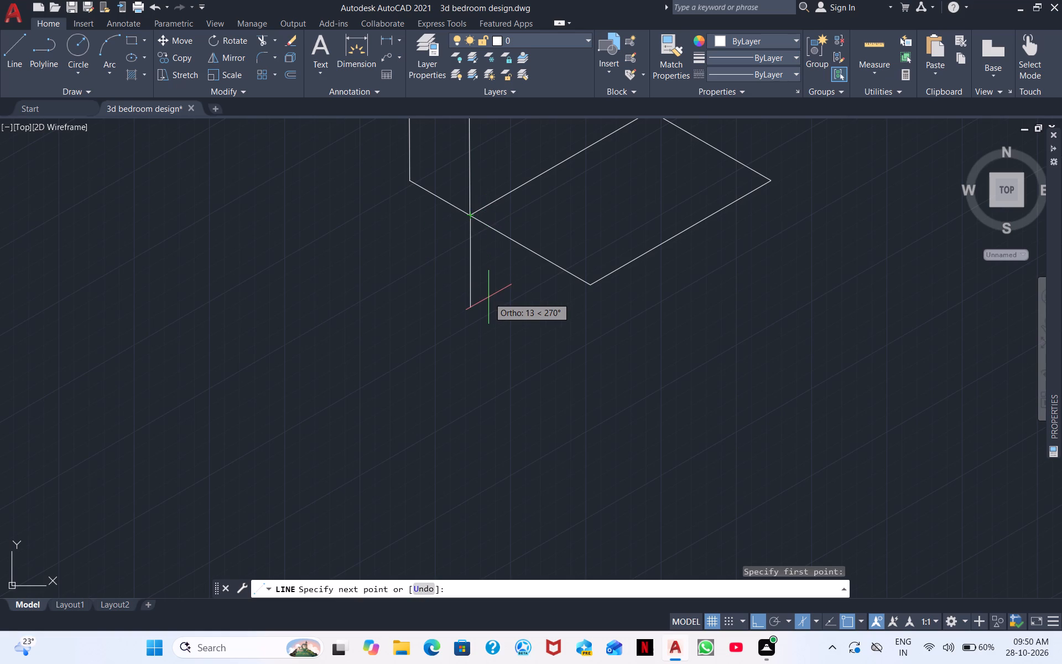
text(15)
key(Return)
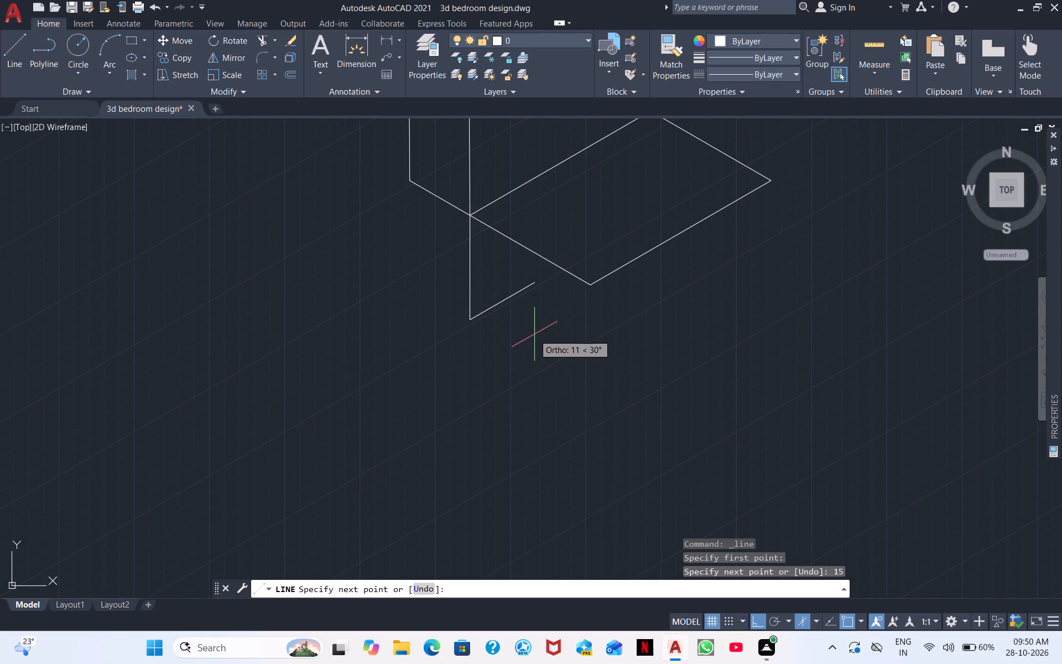
key(F5)
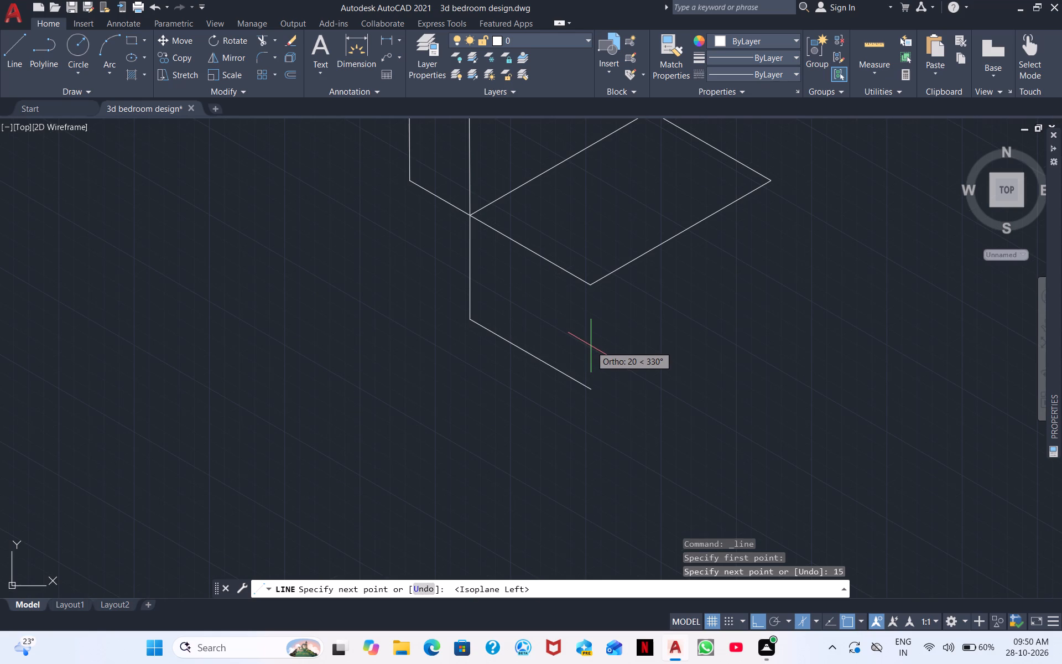
text(20)
key(Return)
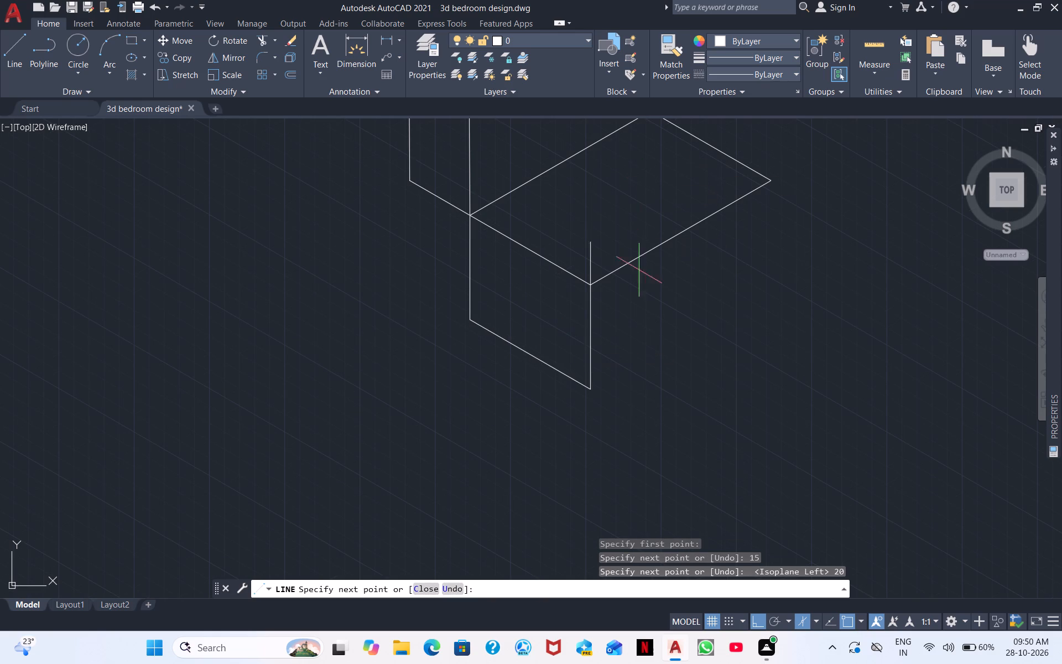
scroll(613, 296, up, 4)
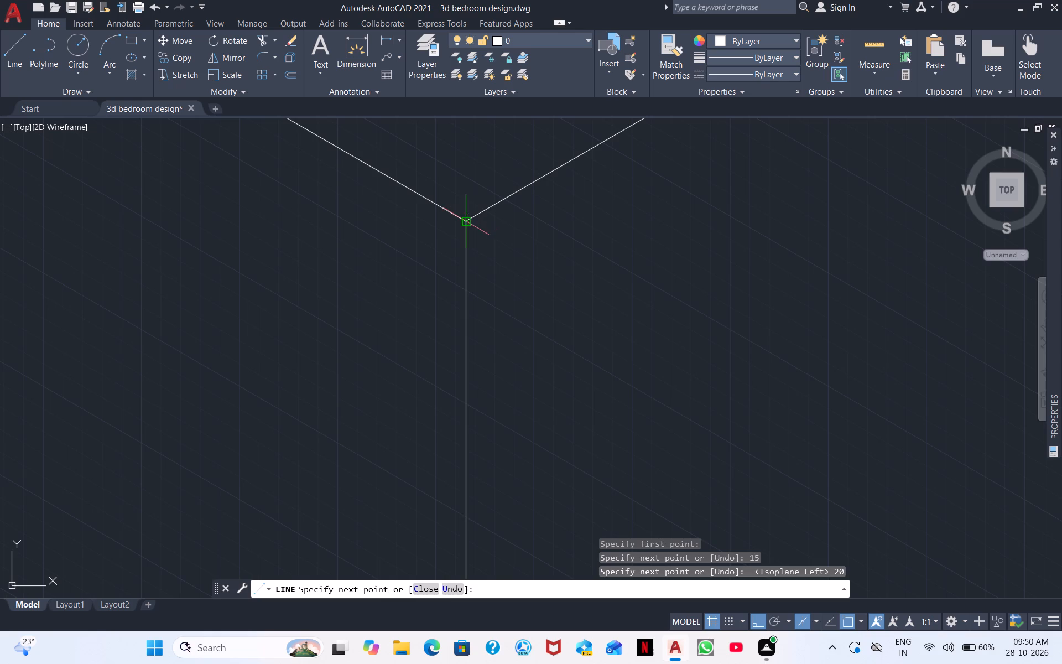
click(462, 219)
key(Escape)
scroll(596, 245, down, 3)
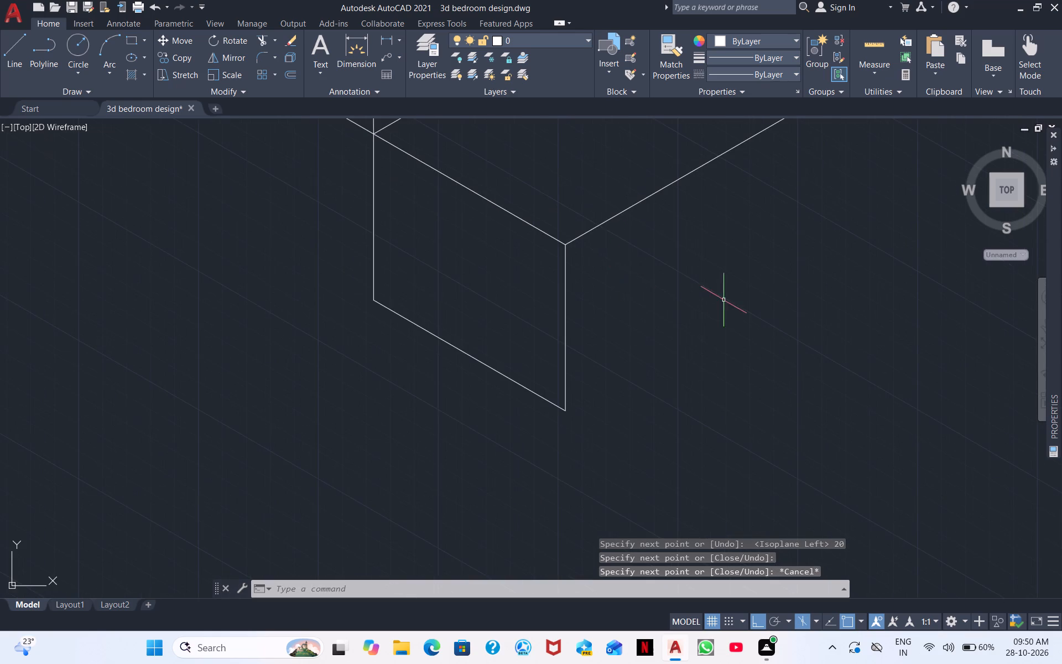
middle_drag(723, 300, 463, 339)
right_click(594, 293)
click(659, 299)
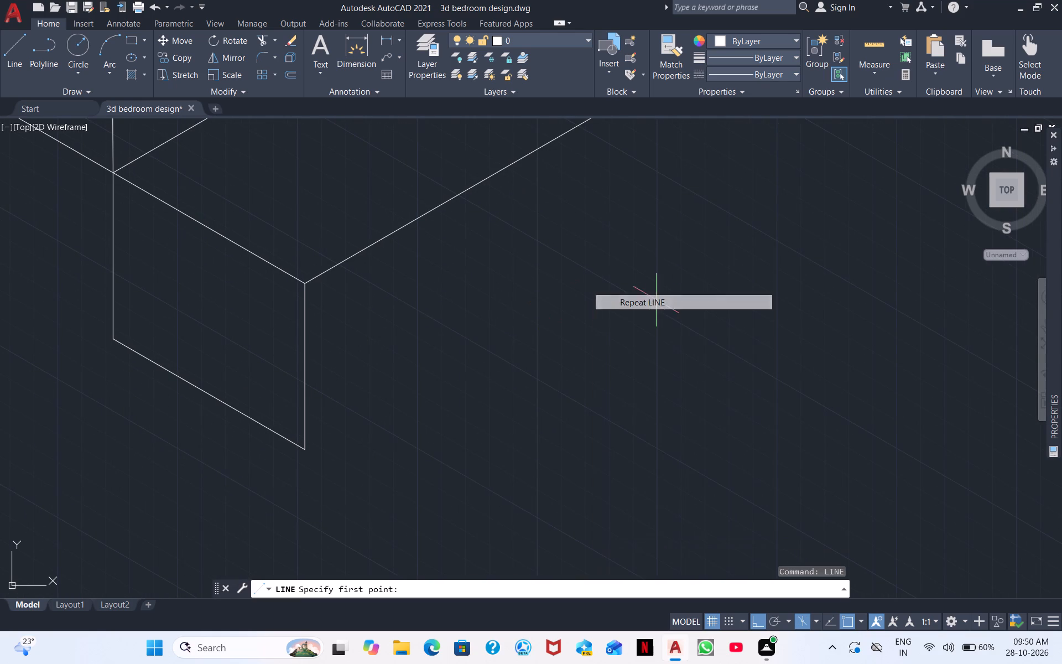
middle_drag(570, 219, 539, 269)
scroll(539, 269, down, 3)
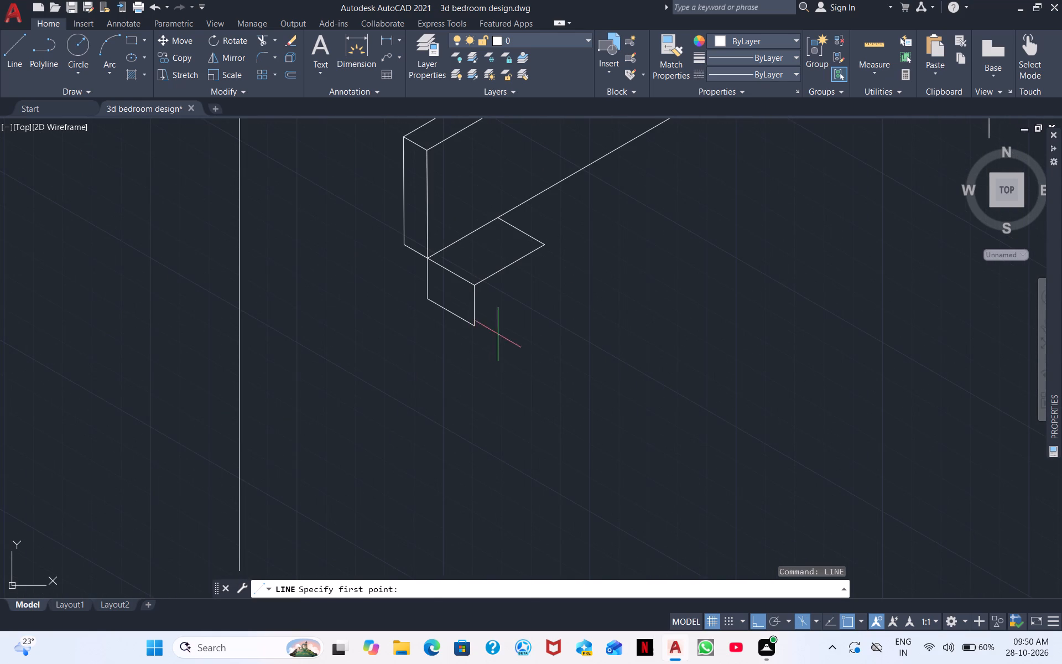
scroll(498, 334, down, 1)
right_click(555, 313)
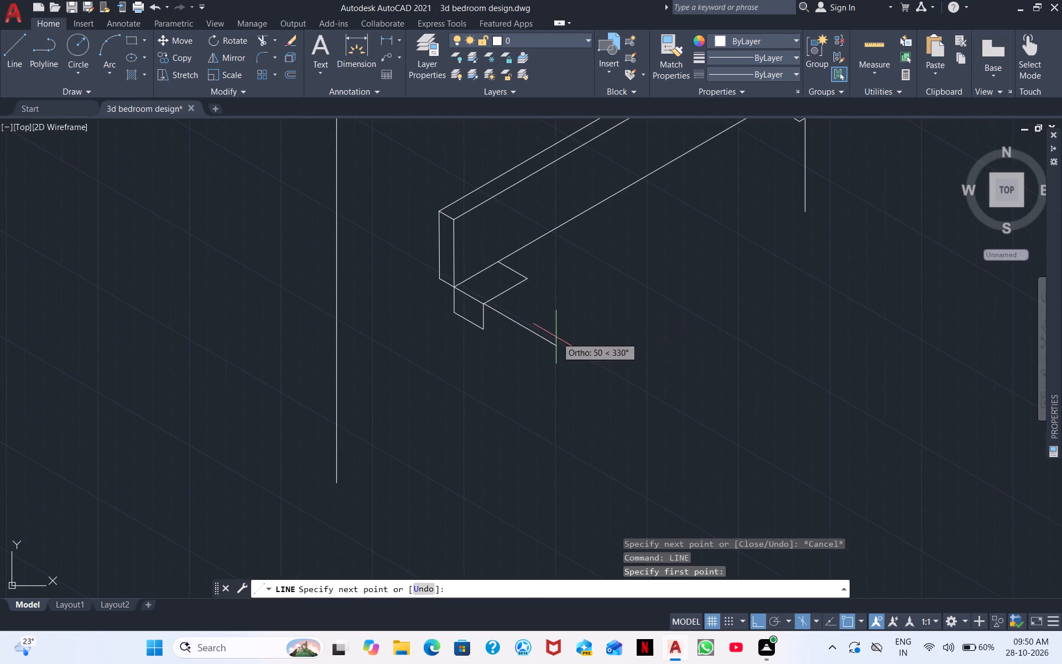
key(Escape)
Draw the near unit's front face: 15 units down from the outline's far outer corner, then across to the end face's lower outer corner.
right_click(630, 328)
click(695, 333)
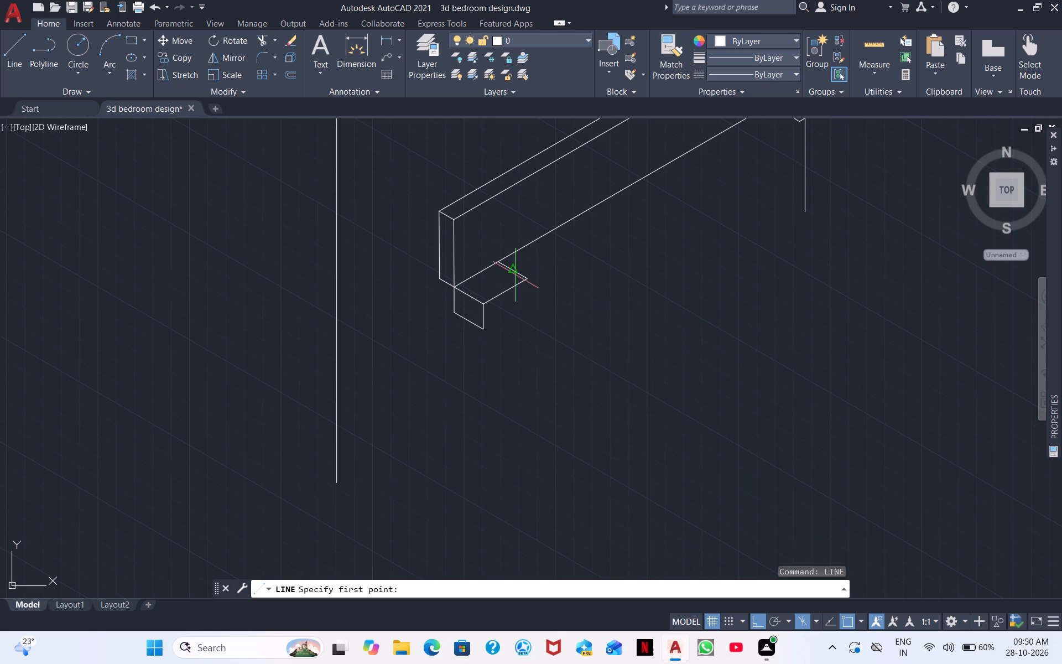
click(524, 280)
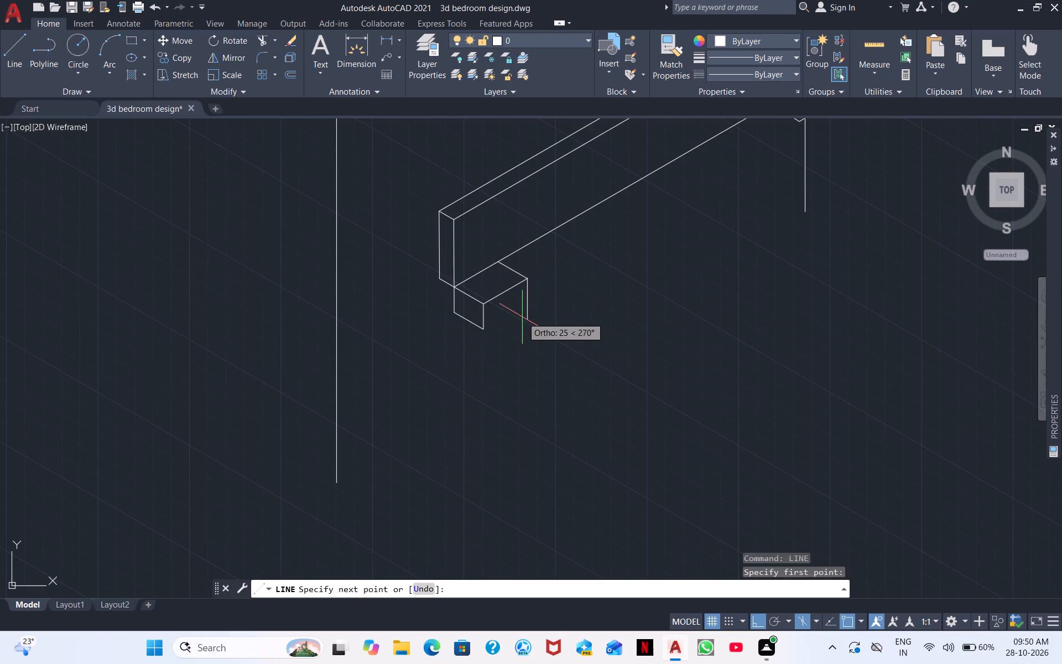
text(15)
key(Return)
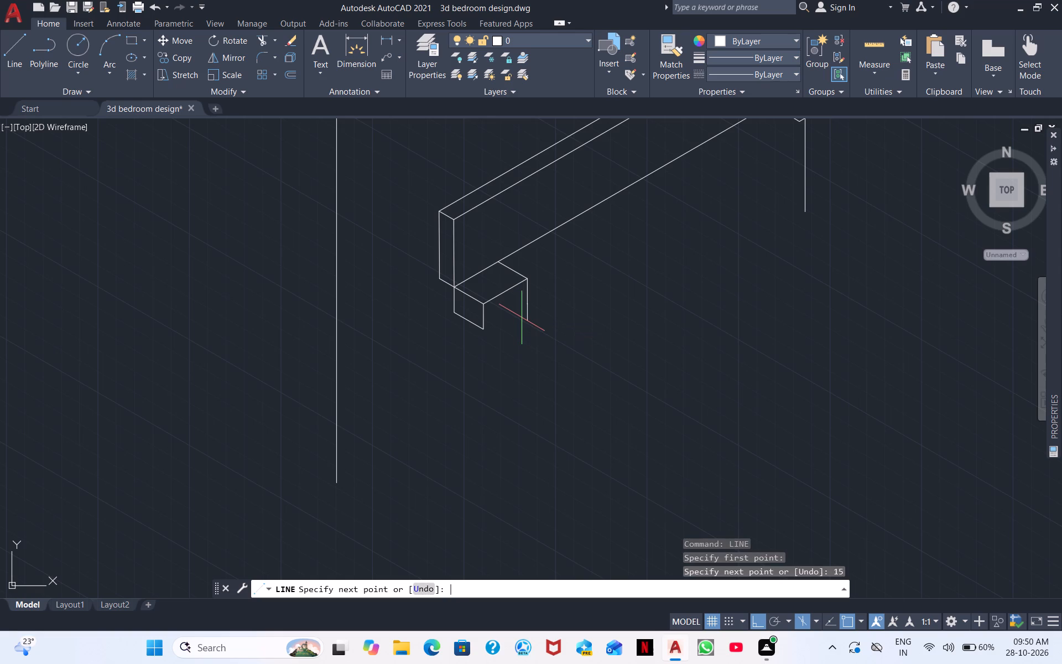
scroll(507, 317, up, 3)
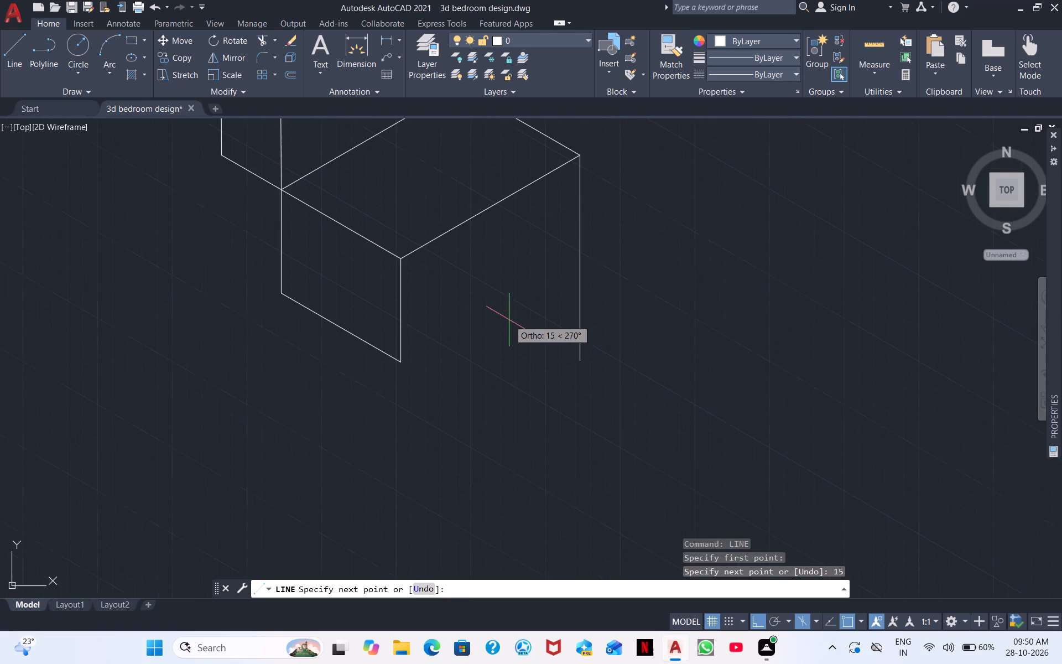
click(404, 361)
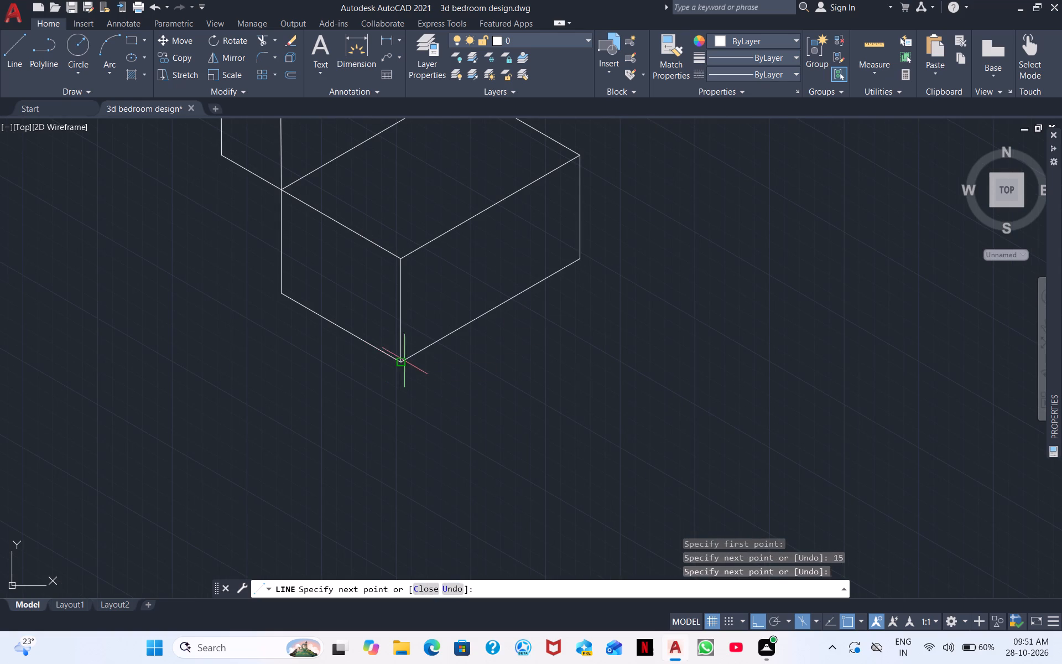
scroll(551, 266, down, 2)
scroll(657, 250, up, 1)
key(Escape)
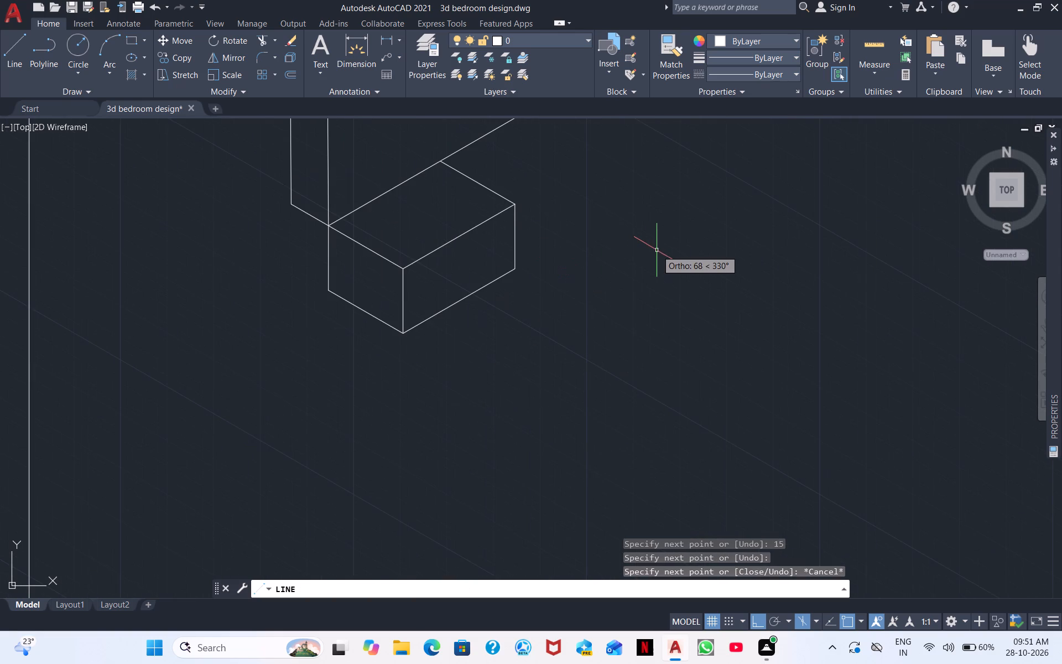
Draw a vertical line down from the panel's lower back corner at the near end, extending past the unit's base level.
middle_drag(720, 246, 779, 321)
scroll(835, 286, down, 2)
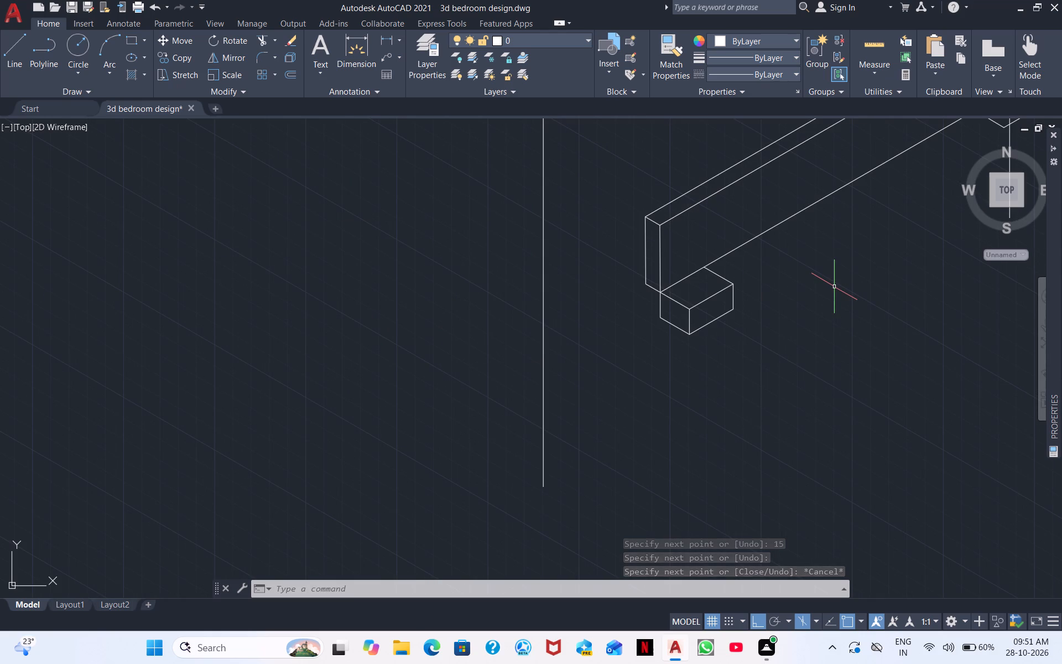
middle_drag(922, 285, 648, 424)
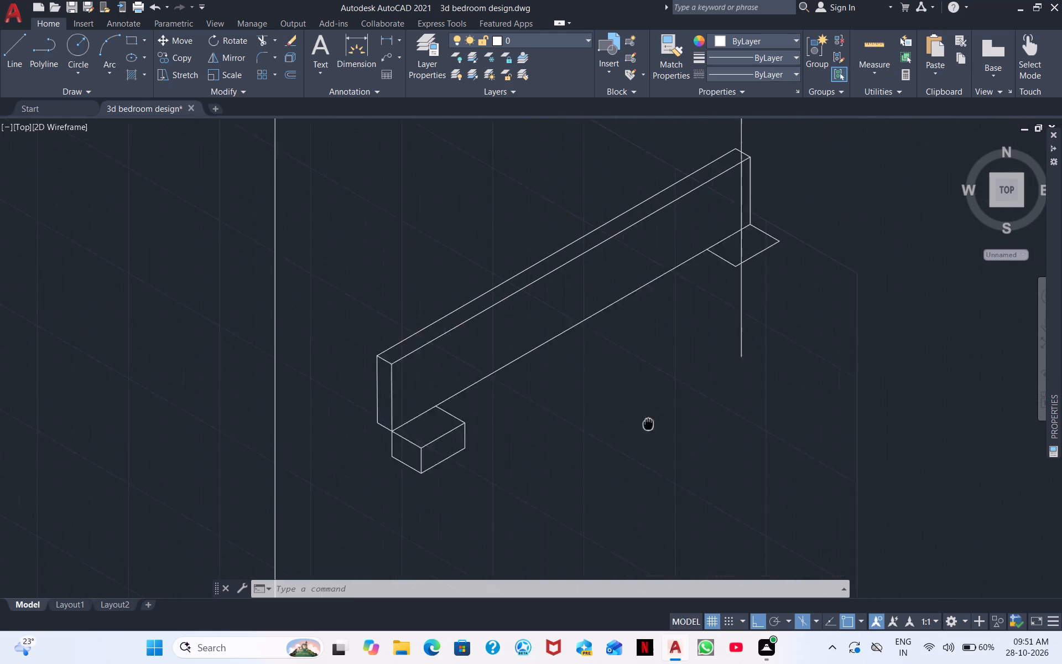
middle_drag(648, 424, 594, 424)
scroll(539, 393, up, 1)
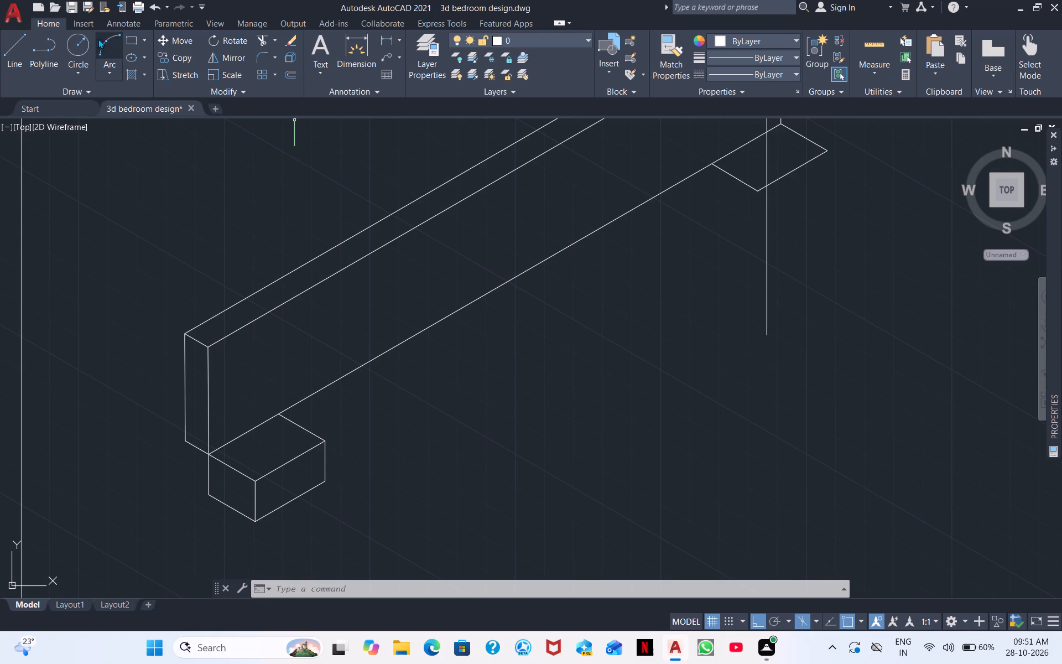
click(14, 53)
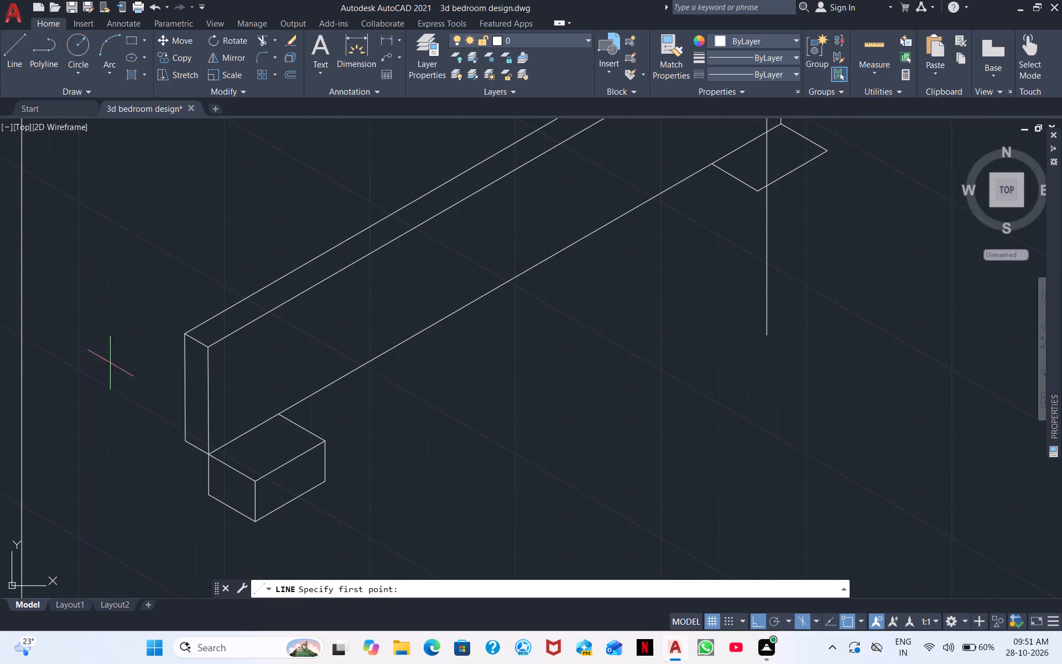
click(184, 438)
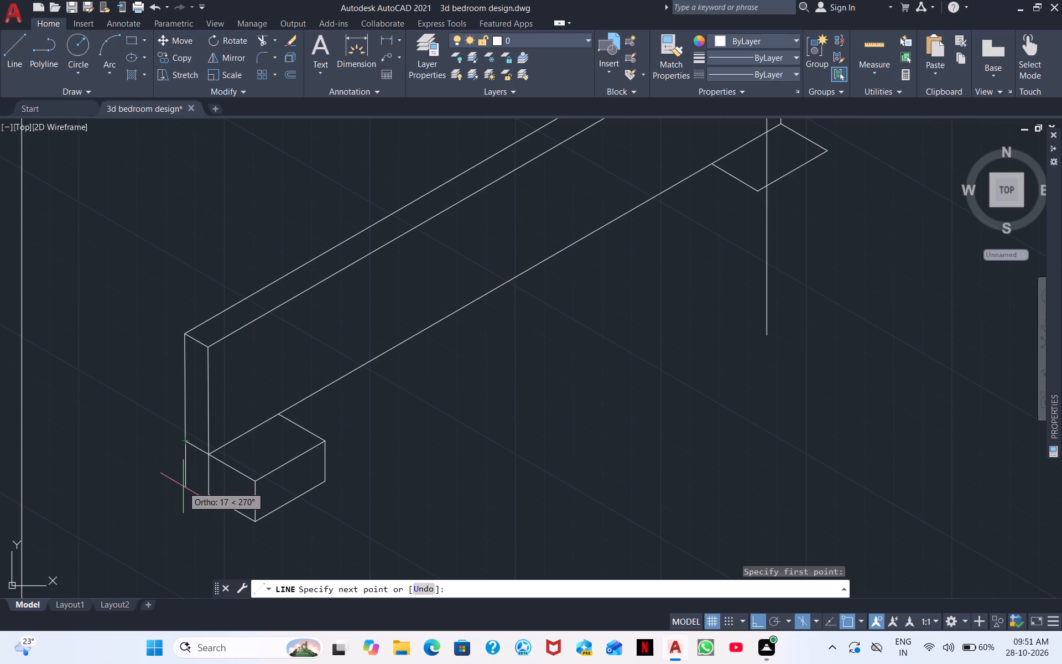
click(186, 513)
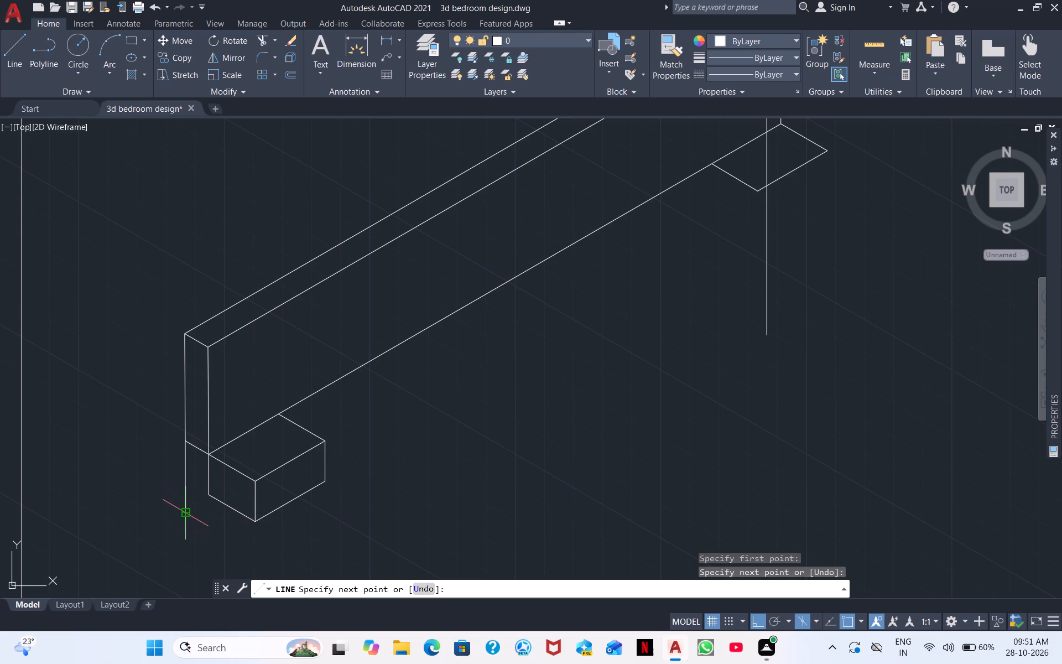
right_click(204, 513)
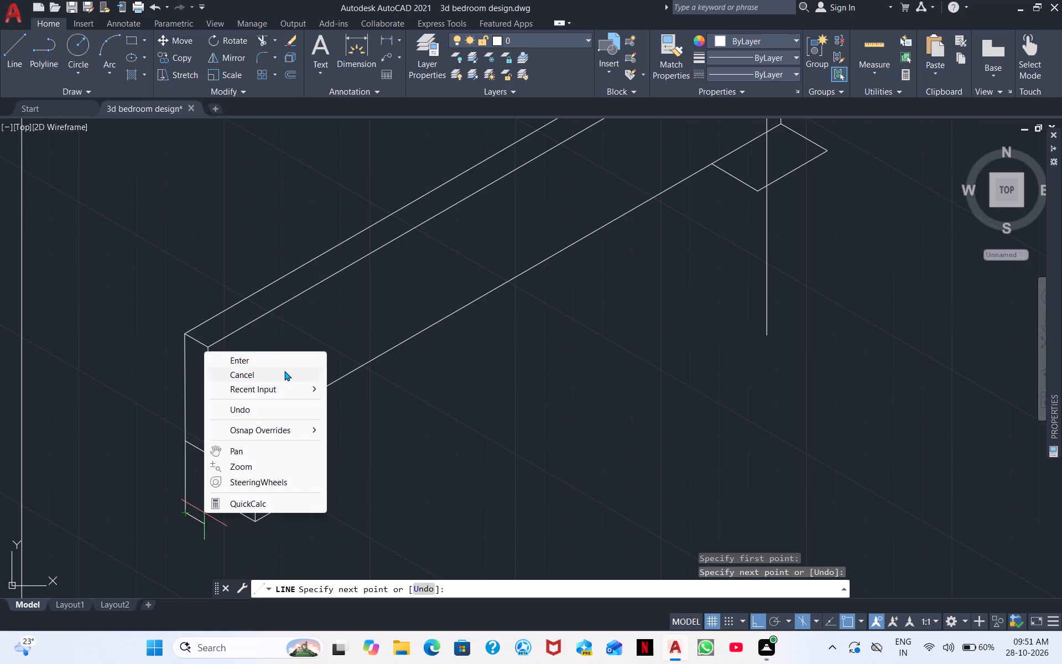
click(273, 354)
Draw an isometric line back from the end face's lower inner corner, extending in line with its bottom edge beyond the new vertical line.
right_click(360, 536)
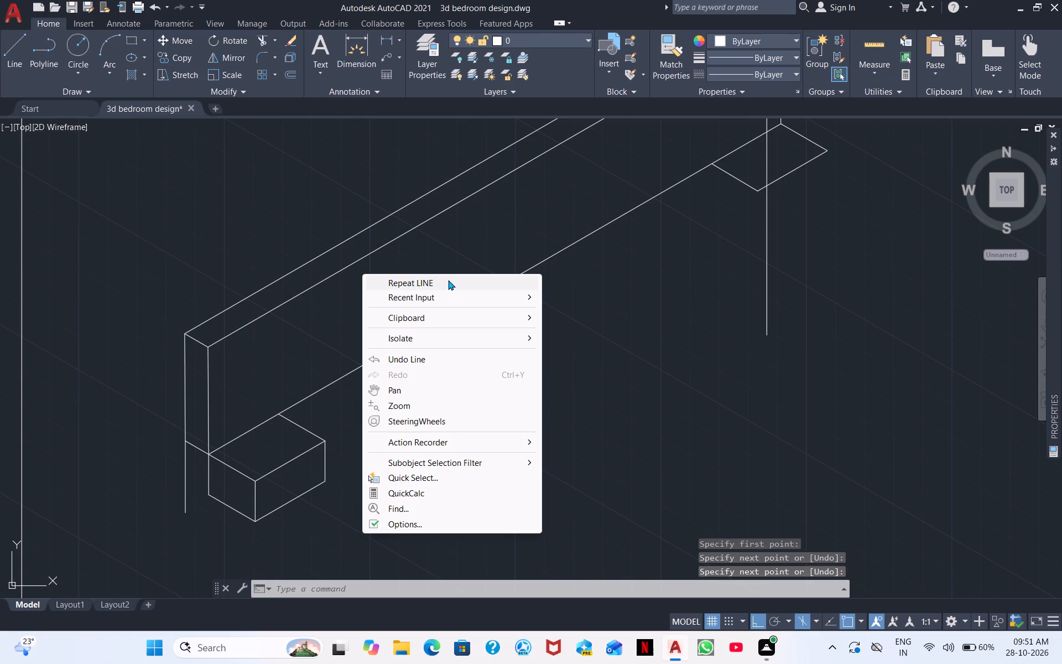
click(448, 280)
scroll(262, 407, up, 2)
middle_drag(223, 449, 592, 122)
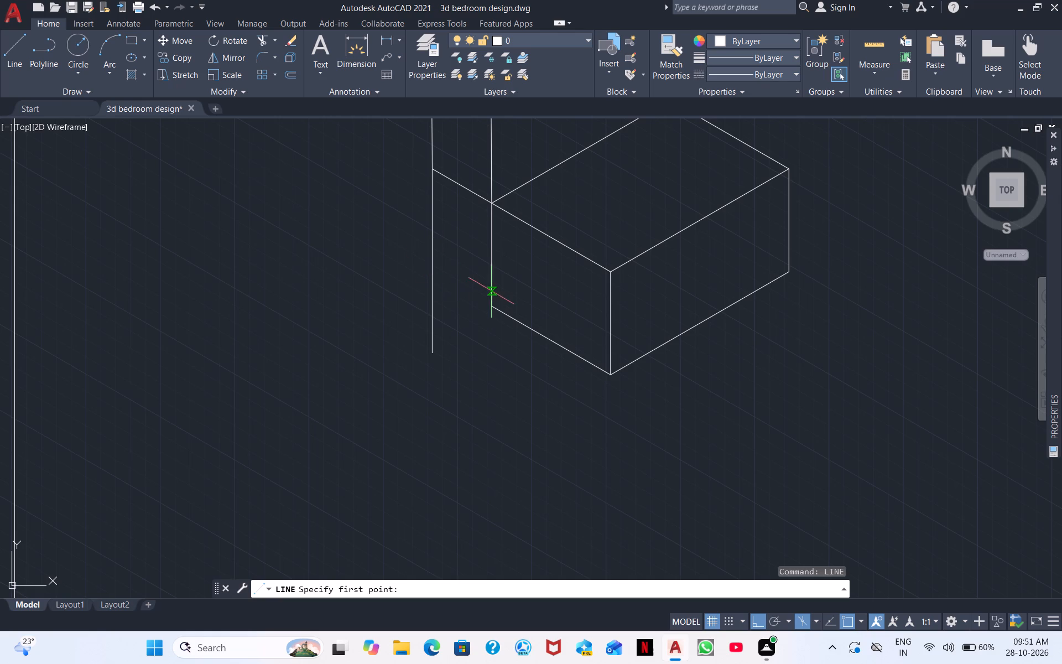
scroll(405, 198, down, 2)
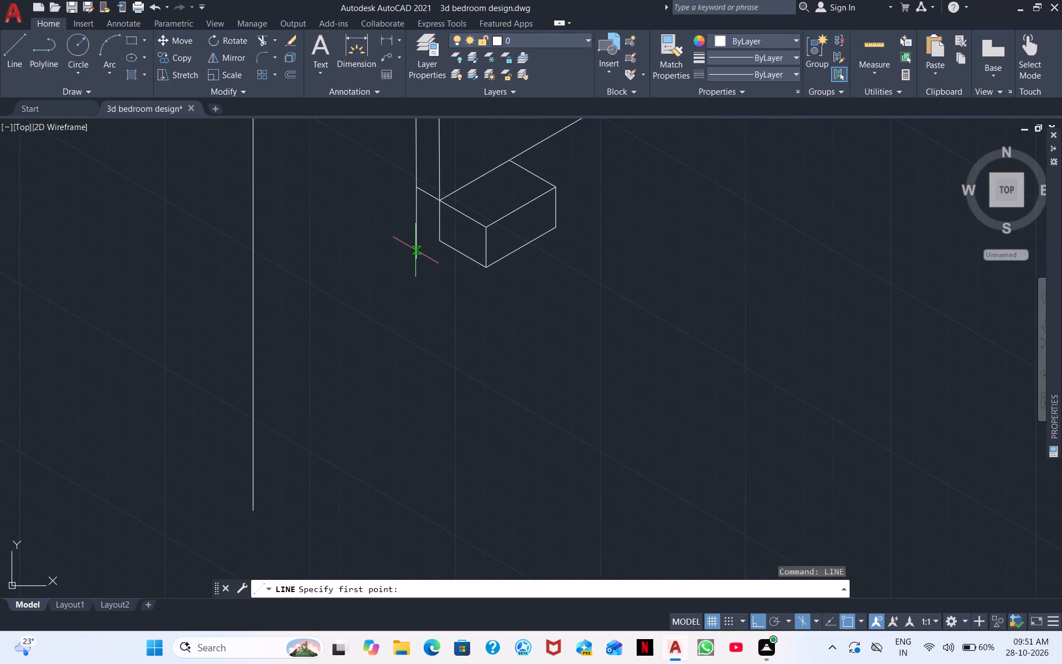
scroll(425, 245, up, 1)
scroll(425, 245, down, 1)
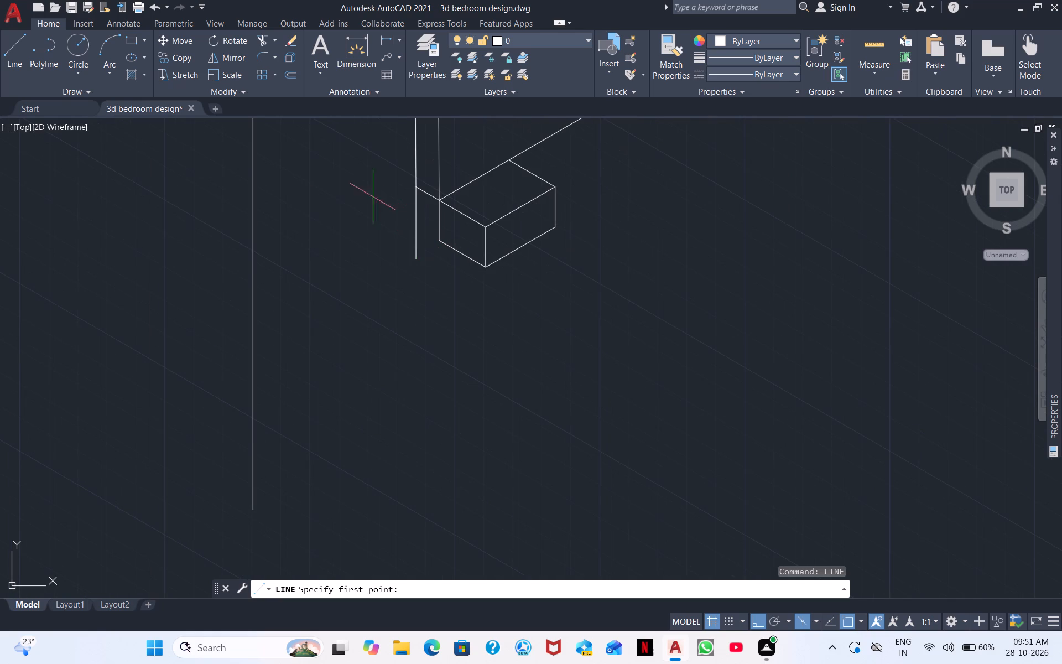
click(22, 56)
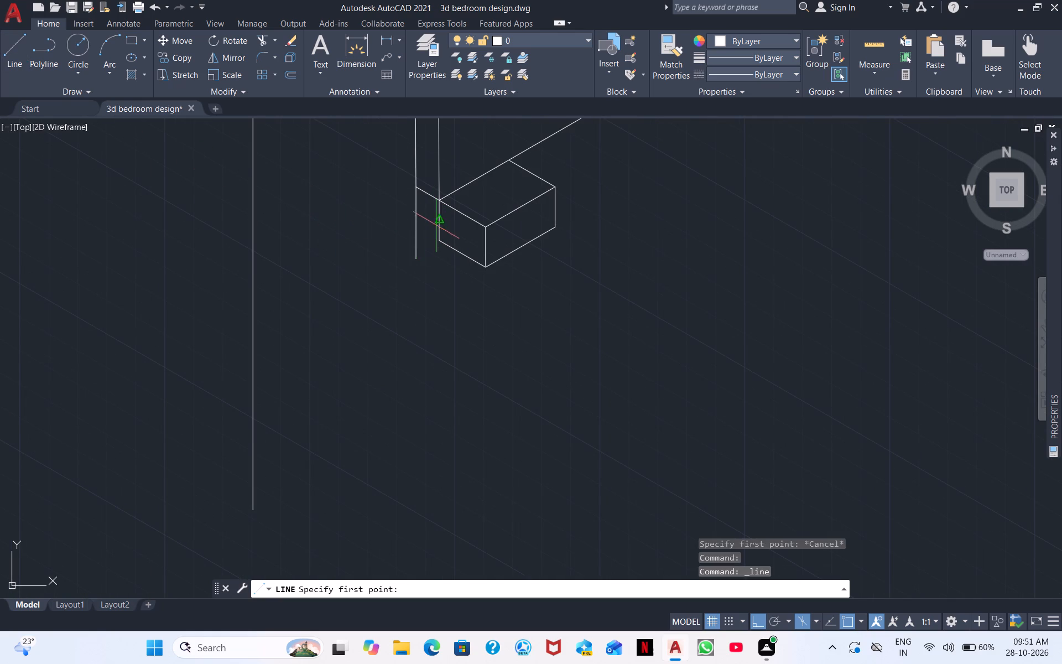
drag(438, 241, 430, 240)
click(336, 194)
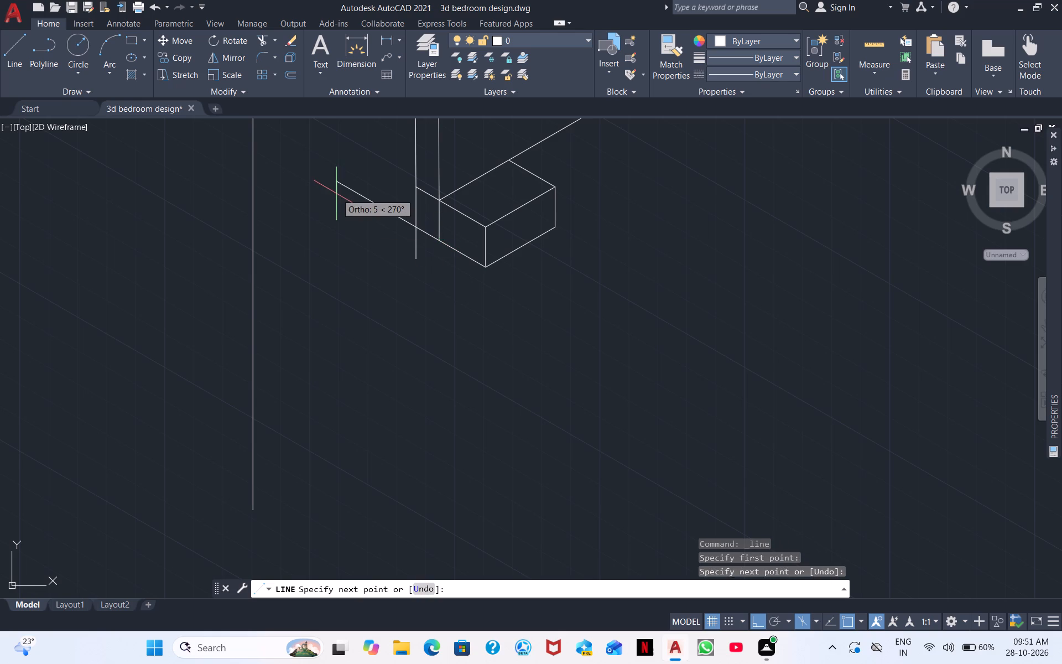
scroll(336, 194, down, 2)
key(Escape)
Trim the short panel edge above the unit's base and the overhanging ends of the new vertical and bottom lines at the near end.
scroll(412, 199, up, 4)
middle_drag(382, 248, 601, 208)
middle_drag(394, 274, 478, 449)
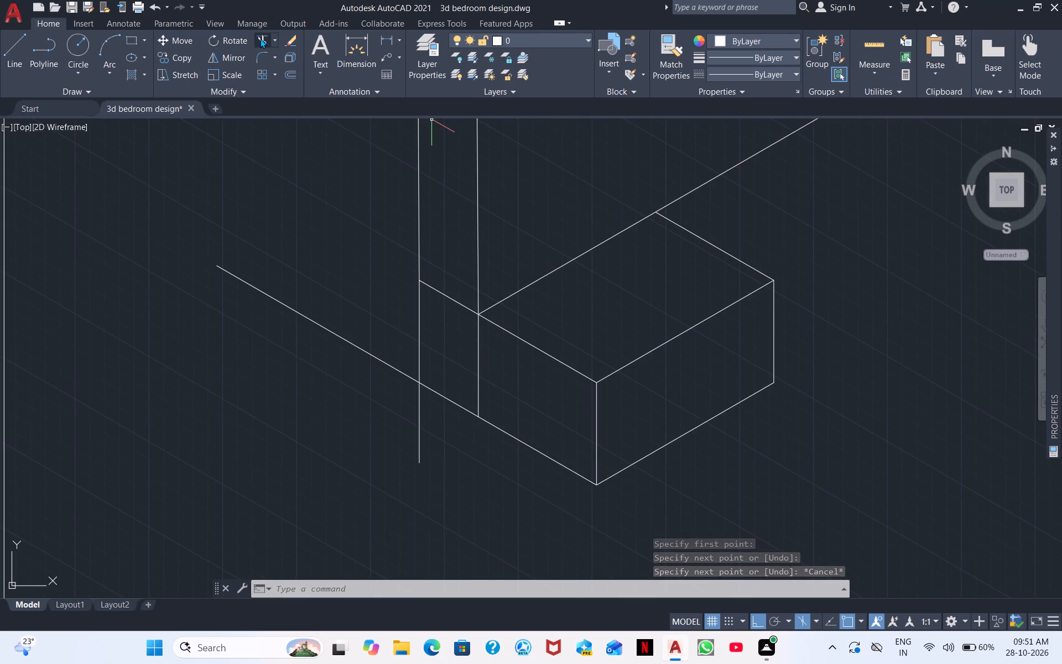
click(260, 38)
drag(449, 281, 450, 341)
drag(378, 331, 368, 418)
drag(377, 416, 446, 440)
scroll(438, 438, down, 3)
scroll(520, 387, up, 1)
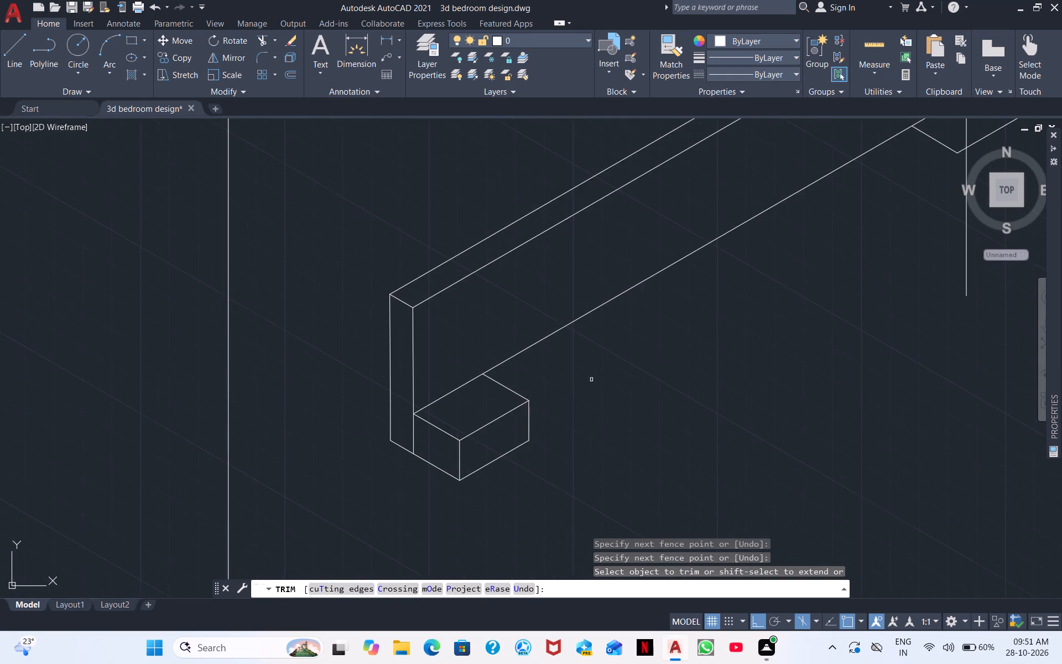
middle_drag(638, 382, 447, 391)
right_click(540, 377)
click(569, 381)
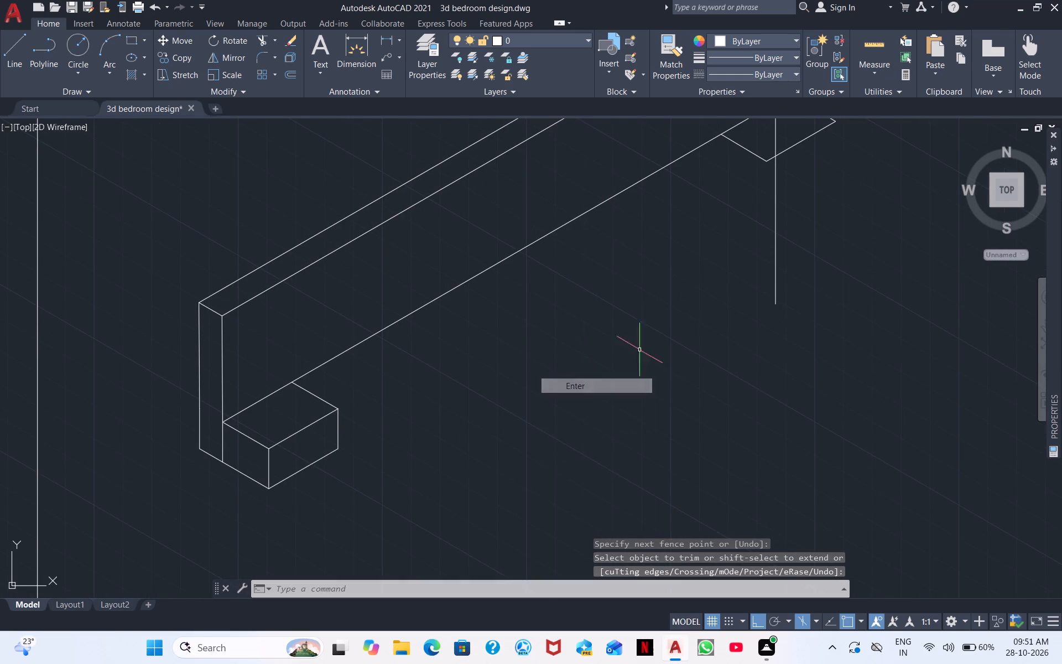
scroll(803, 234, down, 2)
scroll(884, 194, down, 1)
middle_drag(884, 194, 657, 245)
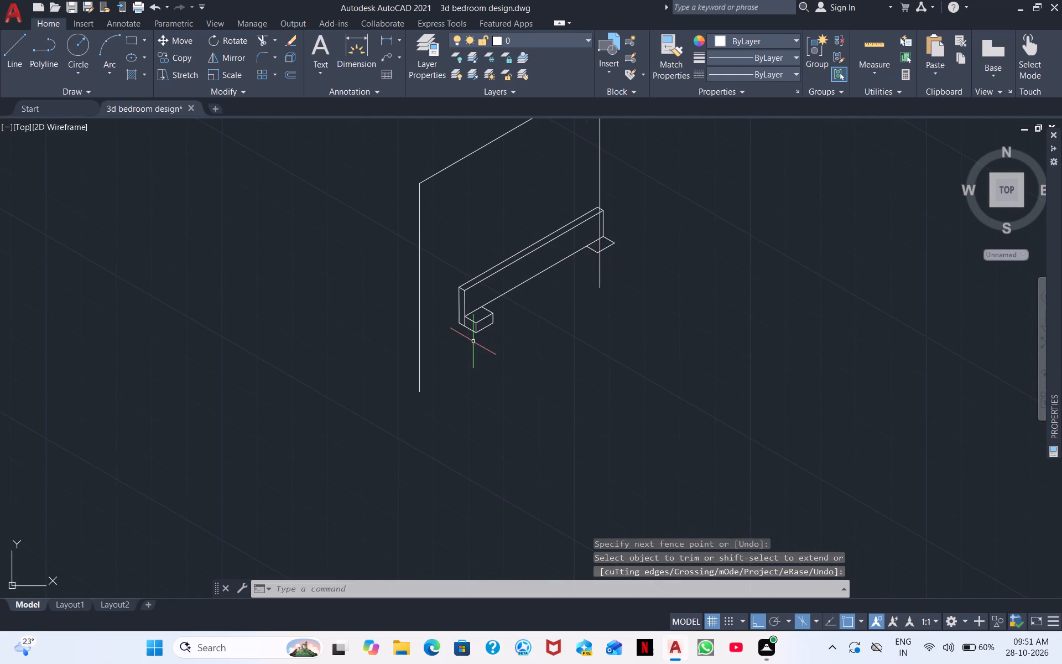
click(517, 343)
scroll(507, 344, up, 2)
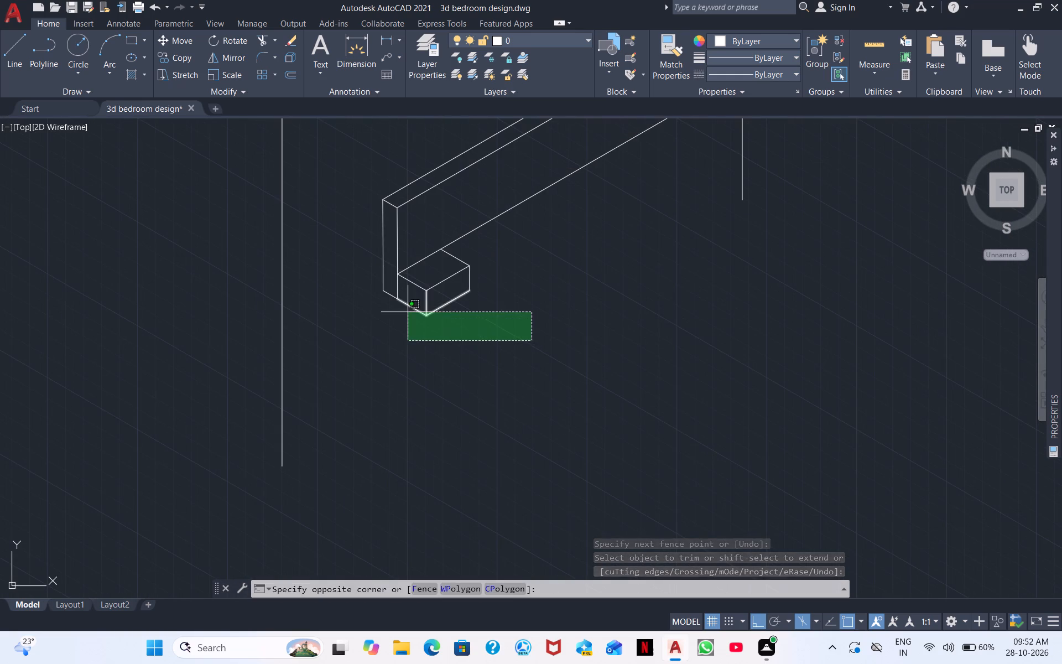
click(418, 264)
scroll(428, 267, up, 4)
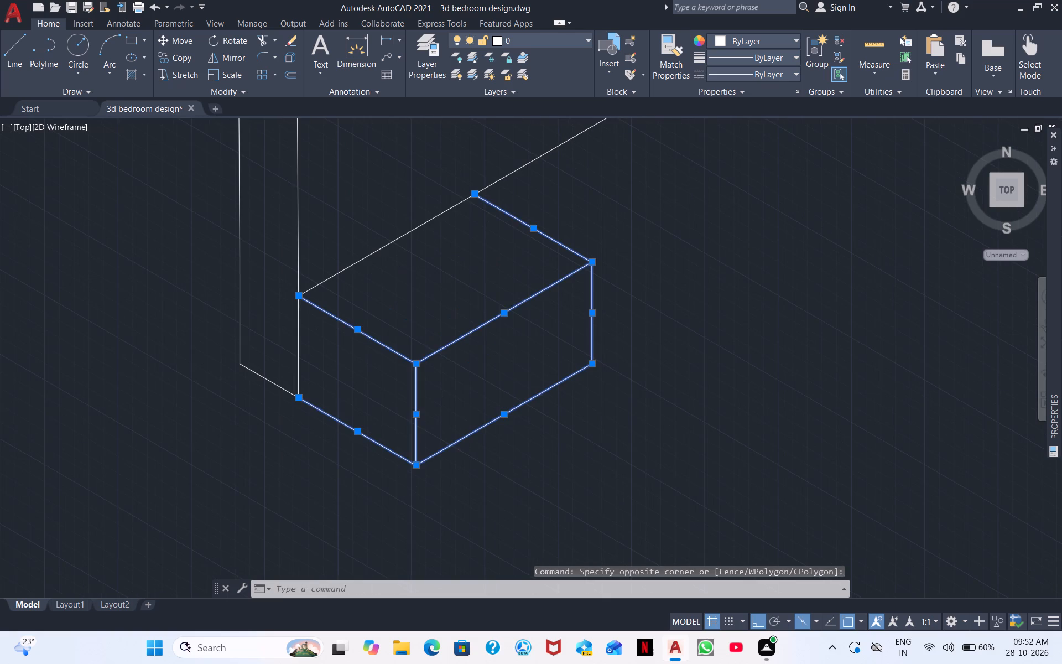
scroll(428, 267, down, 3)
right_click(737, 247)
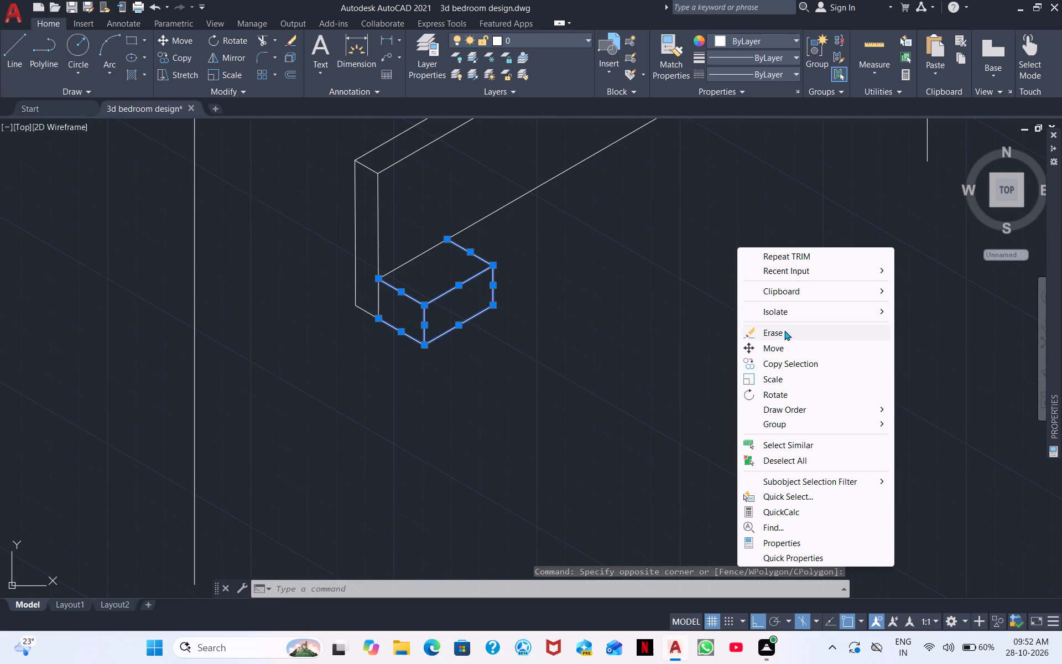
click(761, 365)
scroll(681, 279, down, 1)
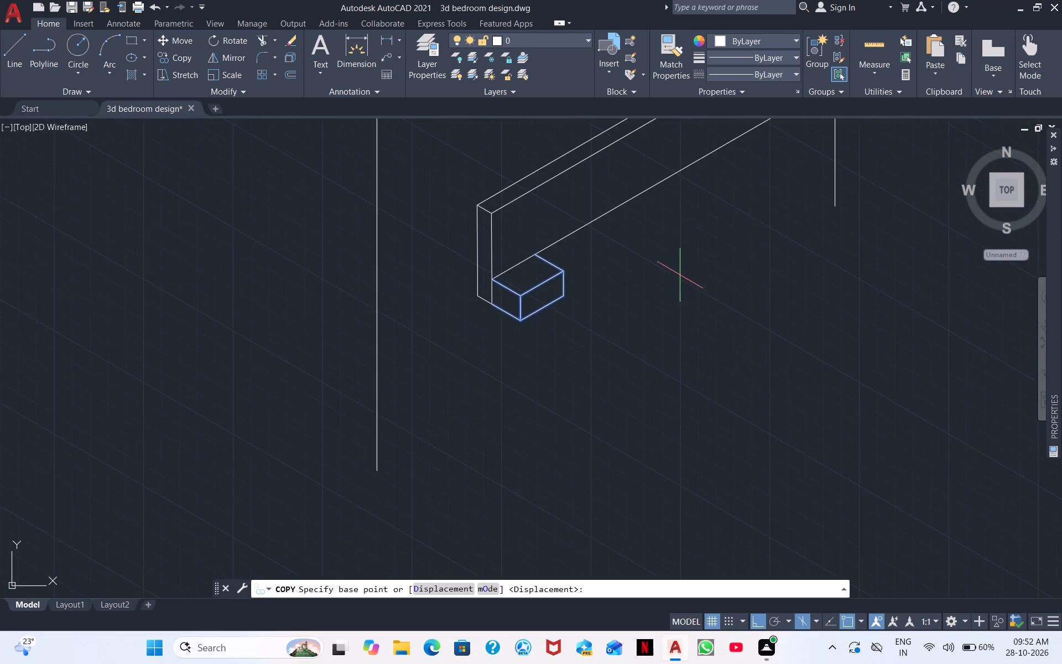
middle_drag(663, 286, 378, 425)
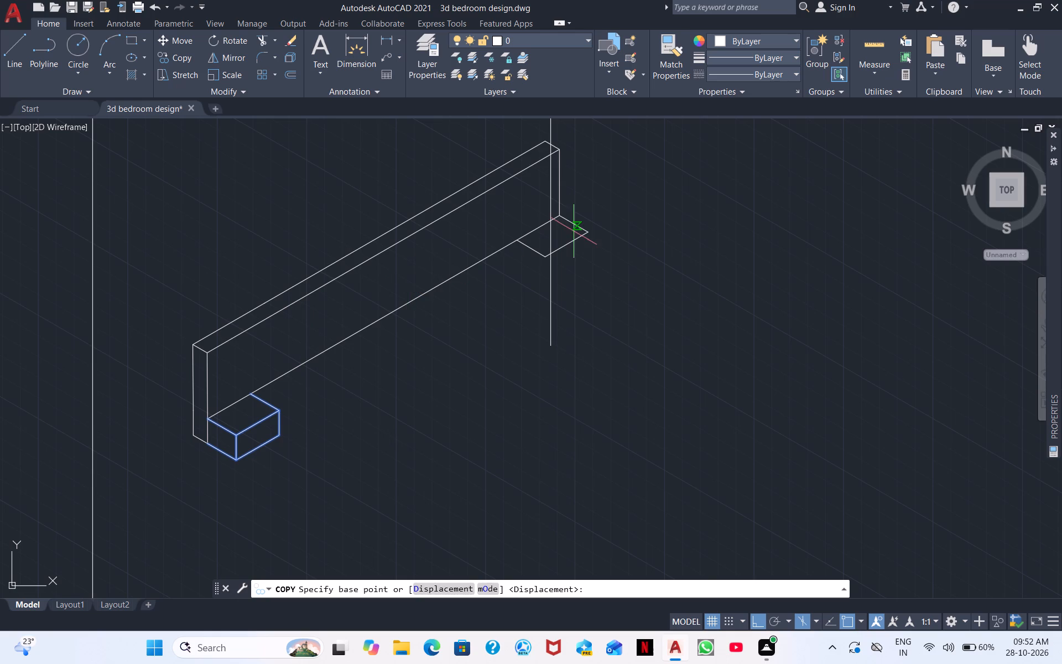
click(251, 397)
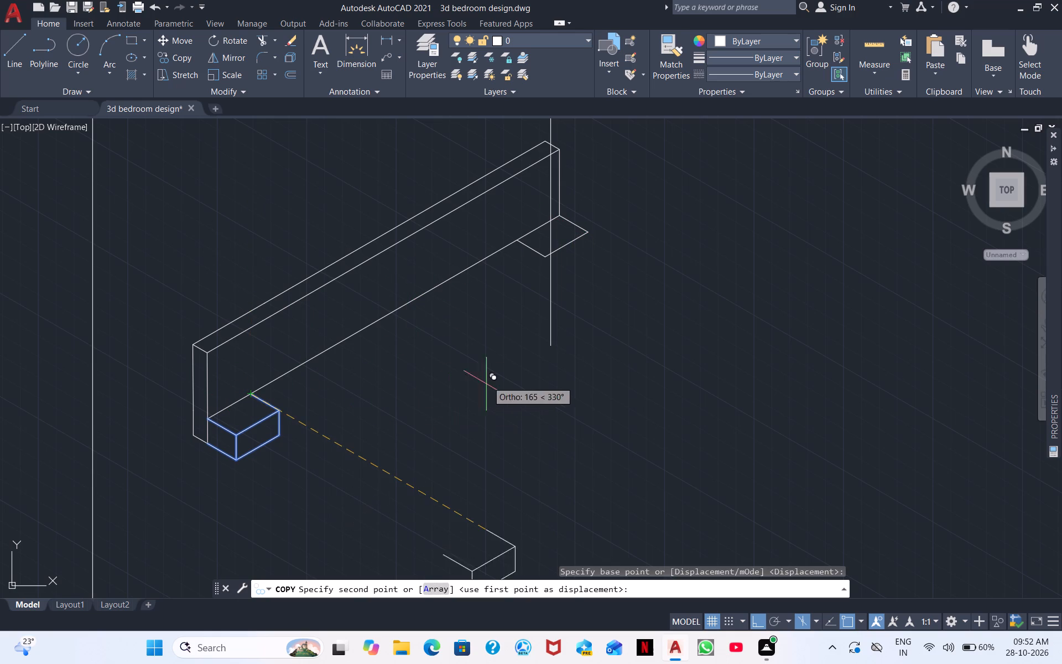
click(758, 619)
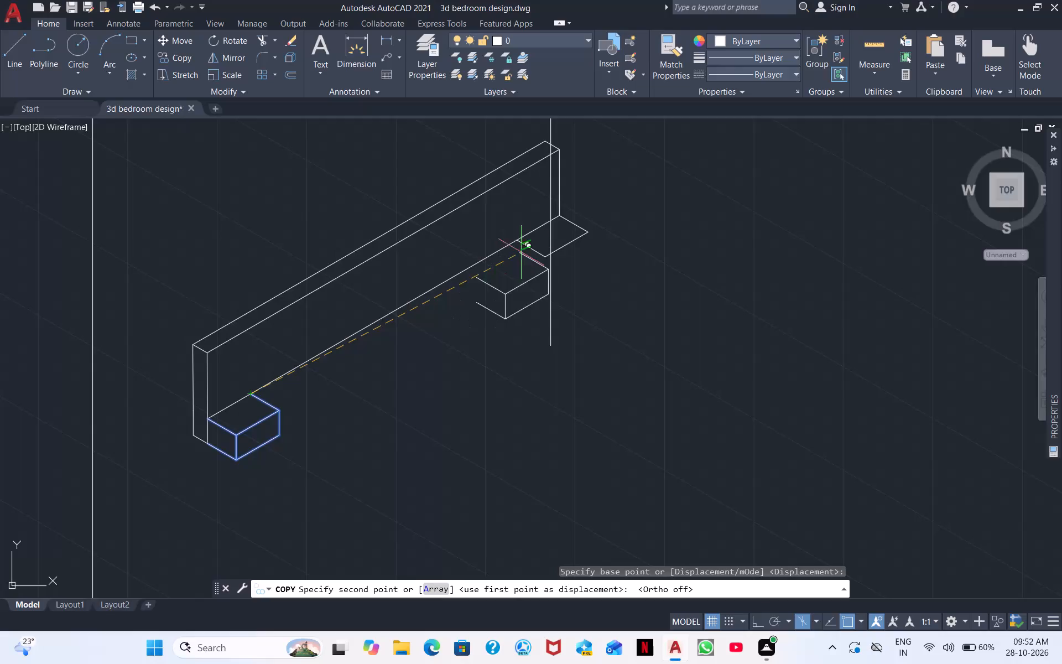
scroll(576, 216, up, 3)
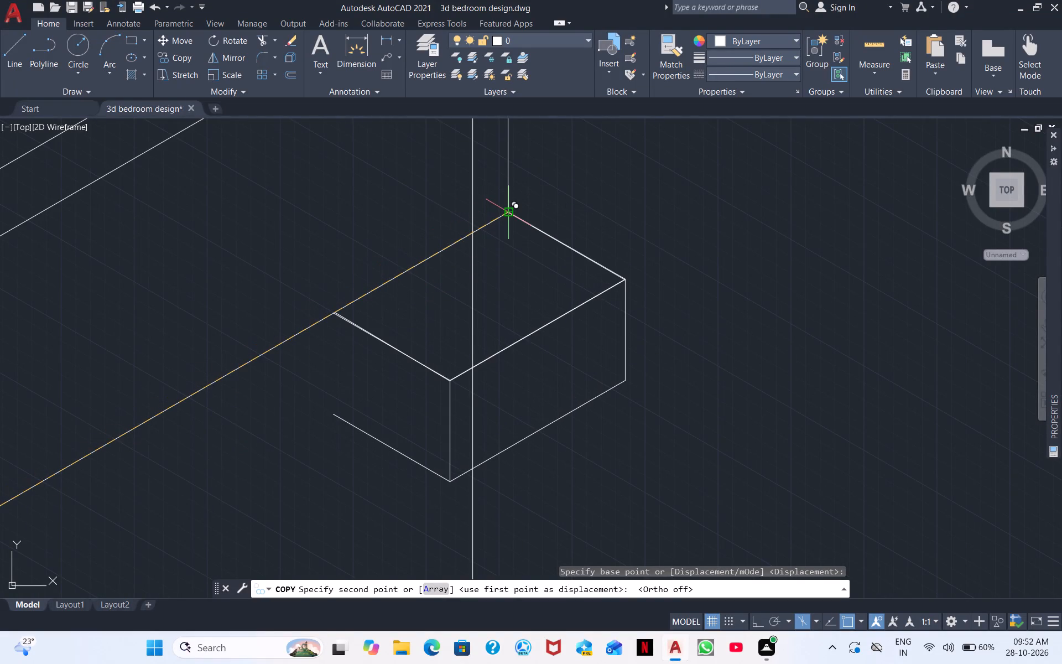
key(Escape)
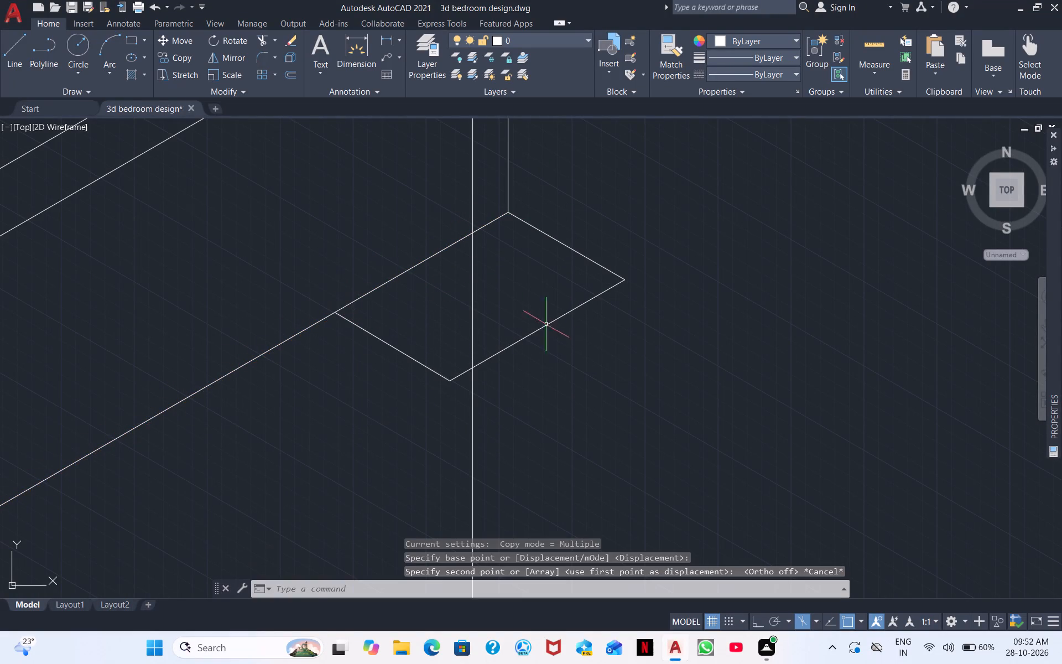
Erase the four lines of the flat unit outline at the far end of the panel.
drag(574, 323, 580, 312)
click(551, 222)
drag(437, 386, 399, 339)
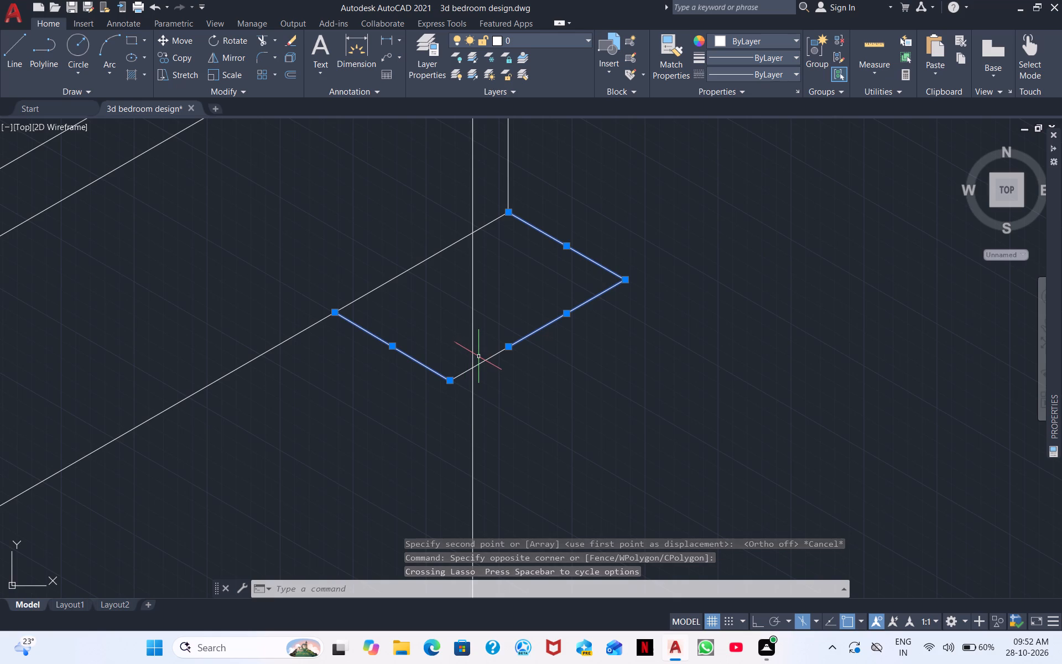
click(486, 360)
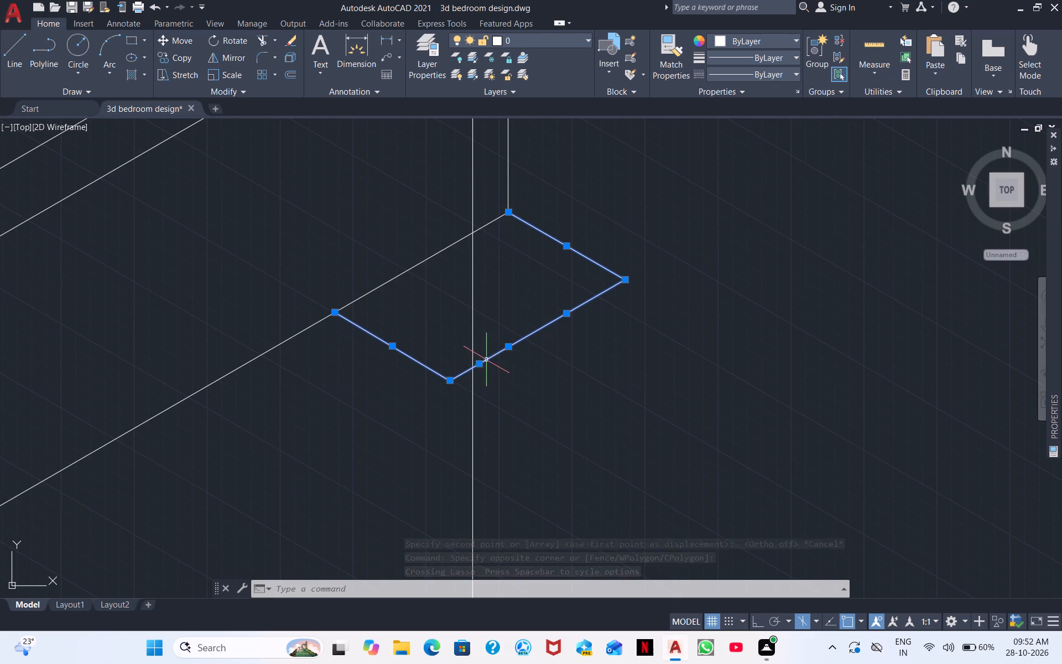
right_click(708, 378)
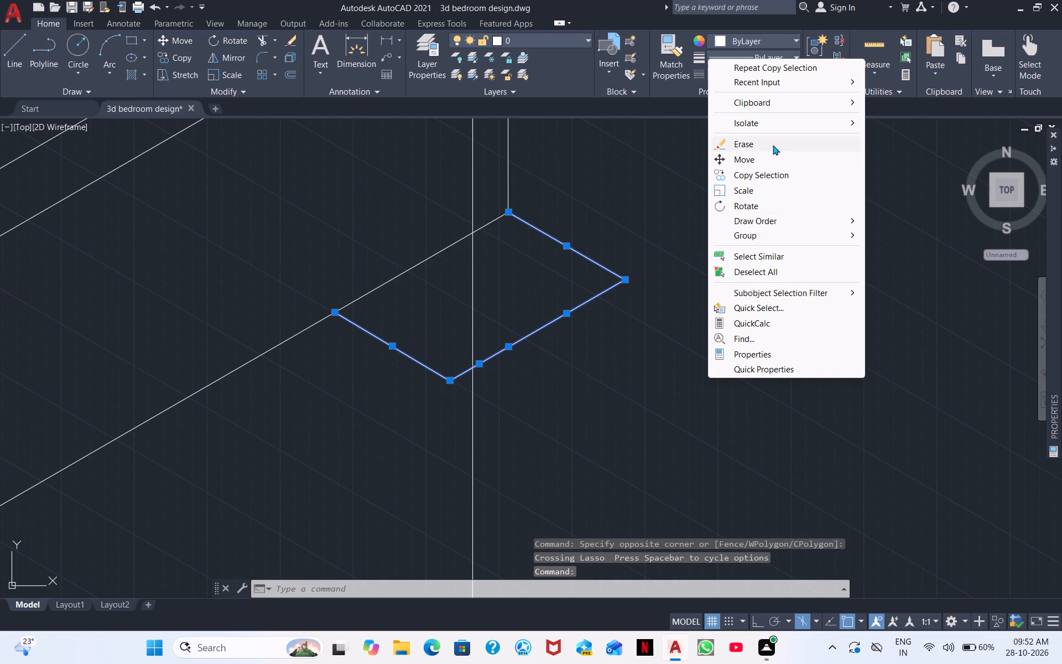
click(773, 145)
Copy the near unit's box edges from its top corner on the panel's bottom edge to the panel's lower corner at the far end.
scroll(694, 269, down, 2)
middle_drag(671, 309, 796, 227)
scroll(796, 227, down, 3)
scroll(564, 344, down, 2)
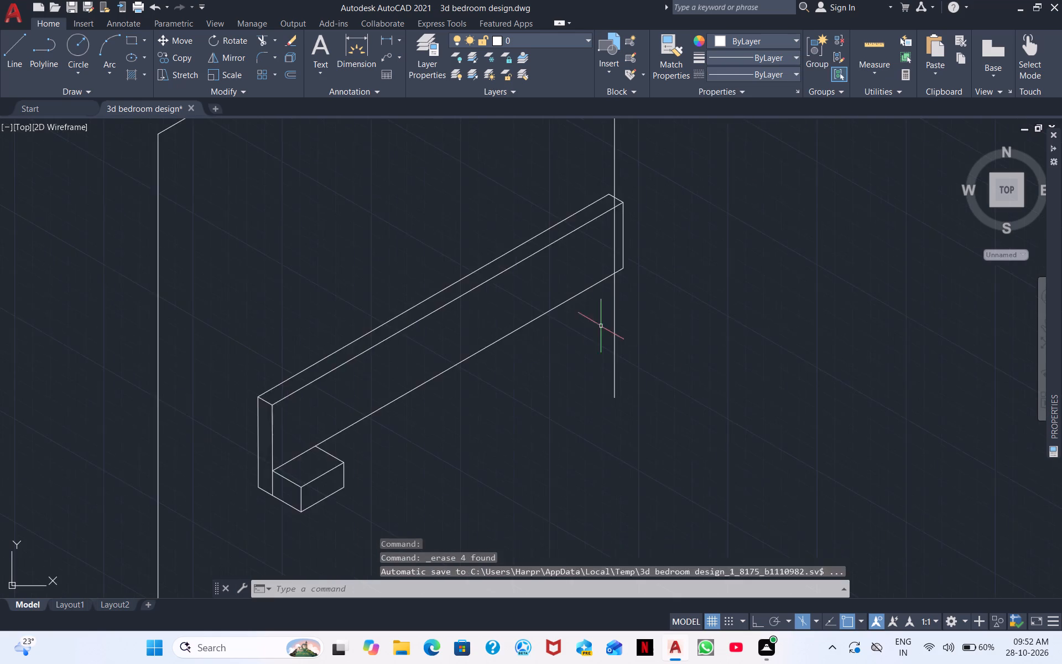
scroll(631, 315, down, 2)
scroll(570, 345, up, 3)
middle_drag(558, 364, 618, 228)
scroll(560, 364, up, 1)
drag(353, 460, 353, 459)
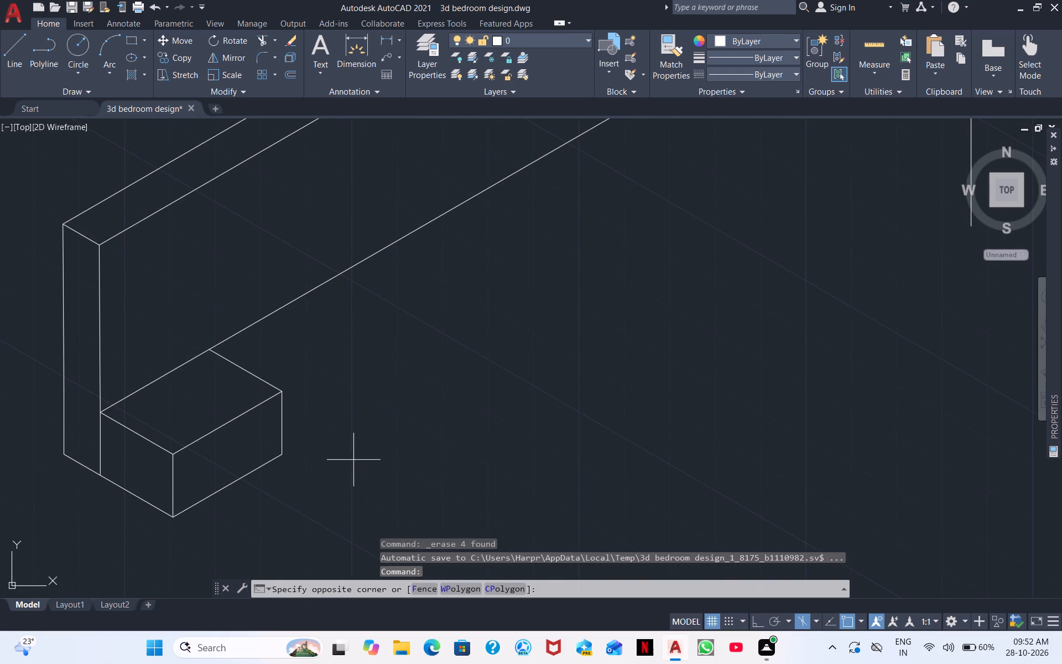
drag(353, 459, 355, 455)
click(206, 397)
drag(301, 523, 298, 507)
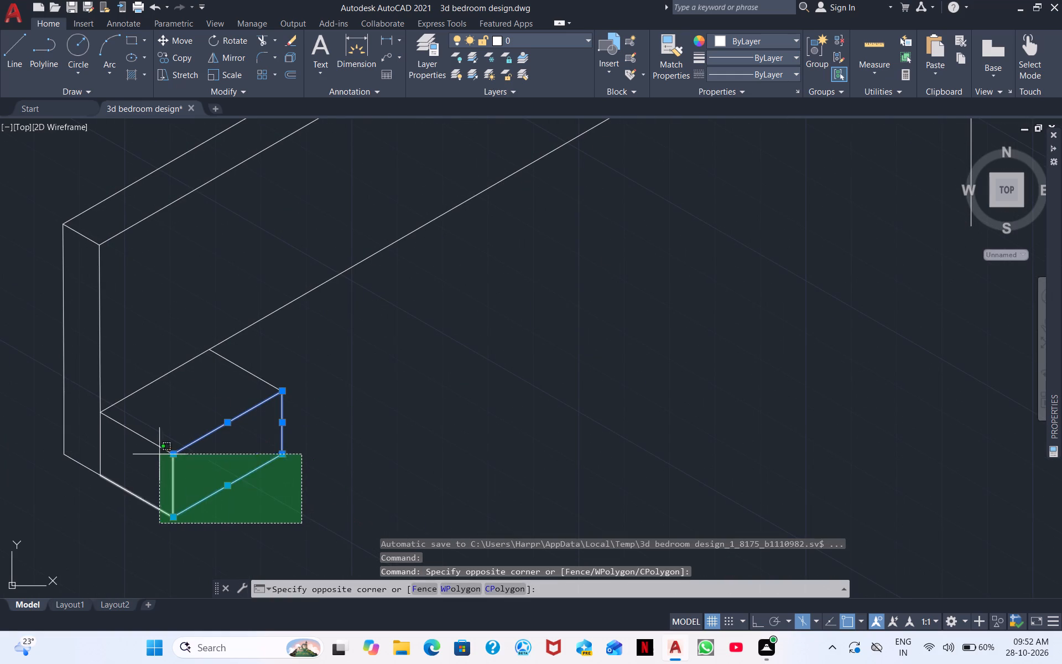
click(129, 443)
drag(309, 402, 274, 385)
click(230, 360)
right_click(549, 325)
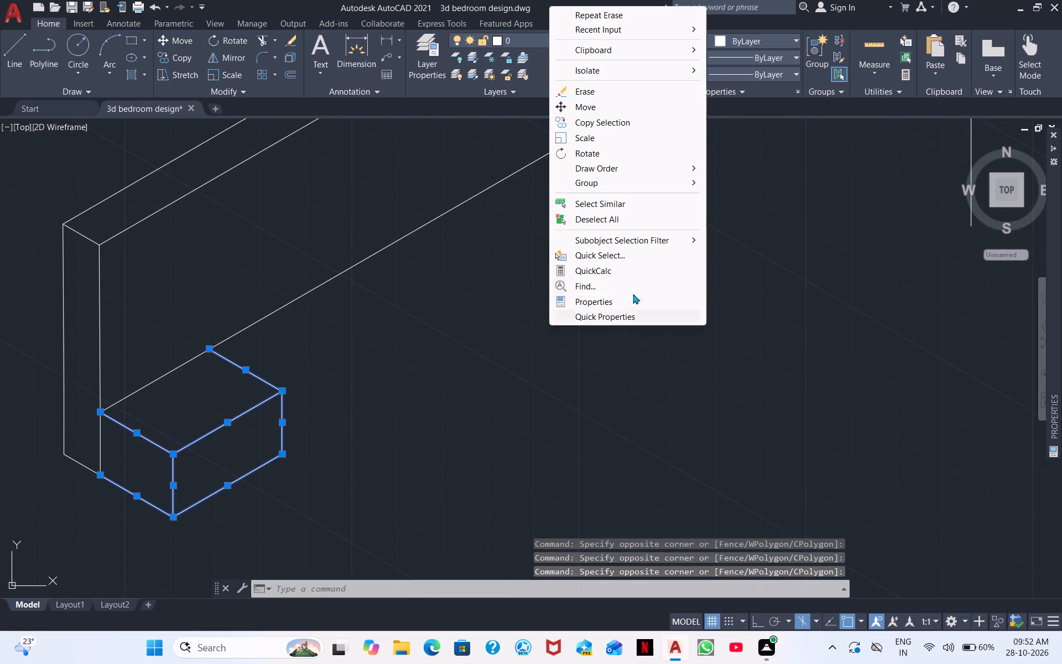
click(590, 121)
click(206, 346)
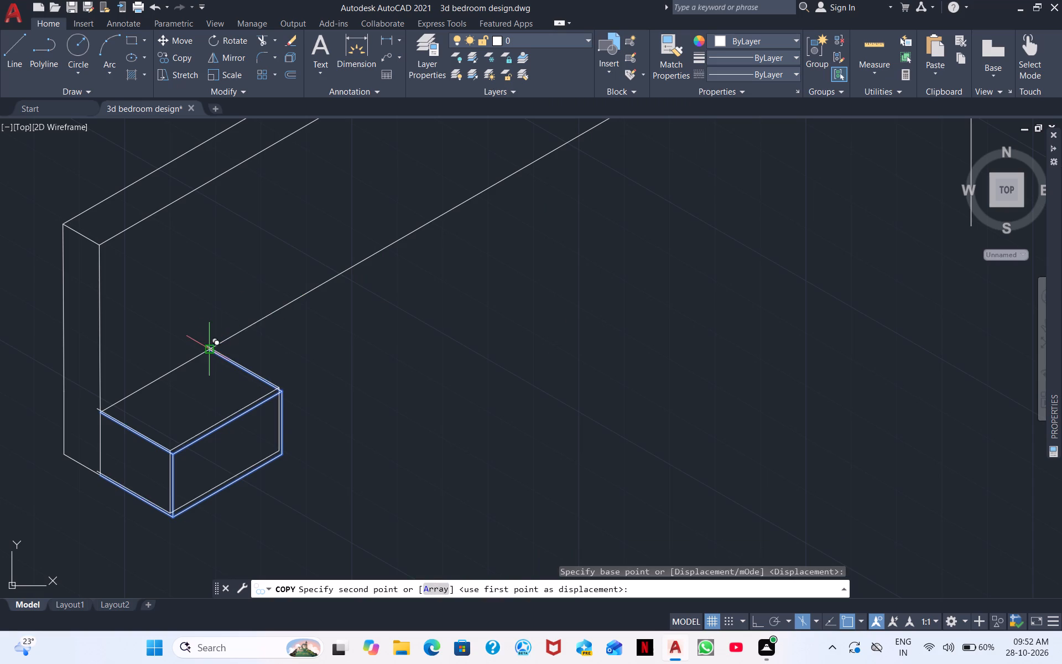
middle_drag(608, 194, 0, 445)
scroll(499, 243, down, 1)
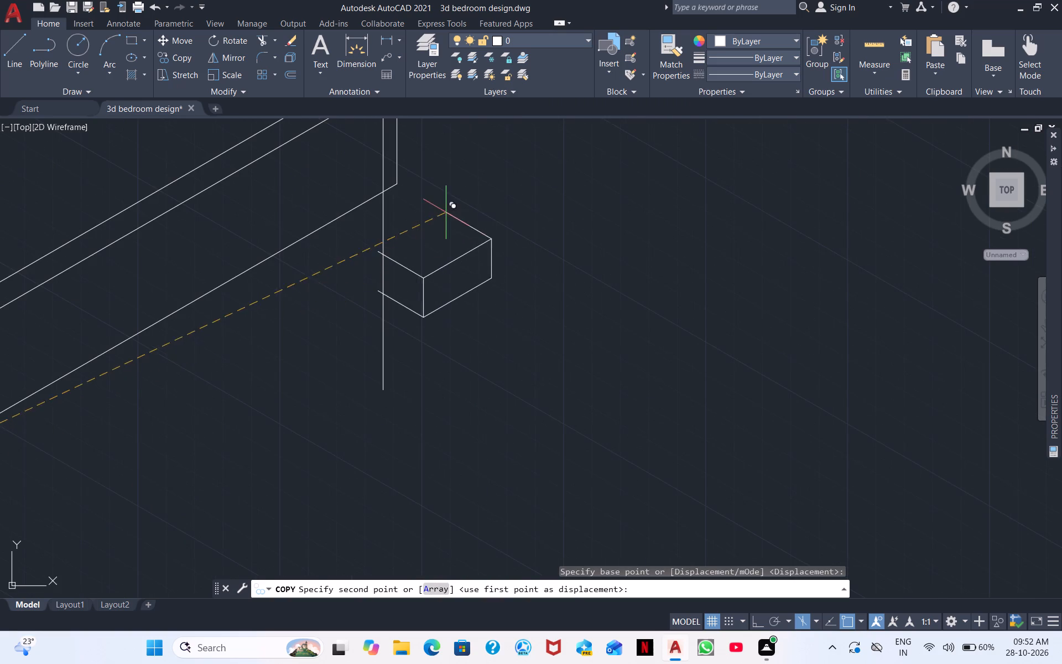
middle_drag(433, 242, 374, 357)
scroll(345, 305, up, 4)
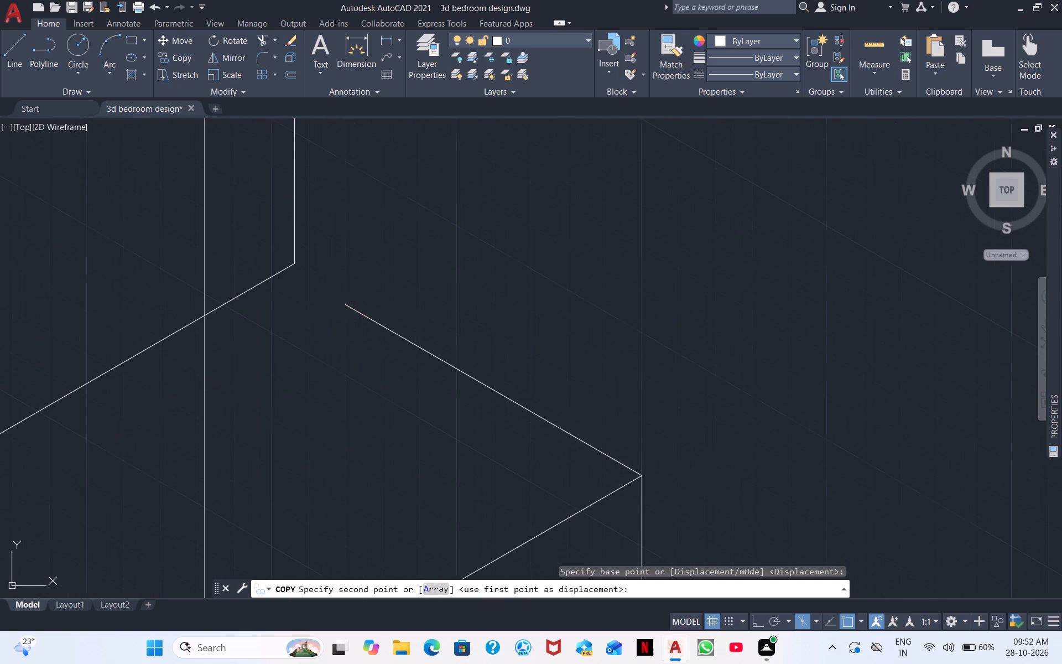
click(296, 261)
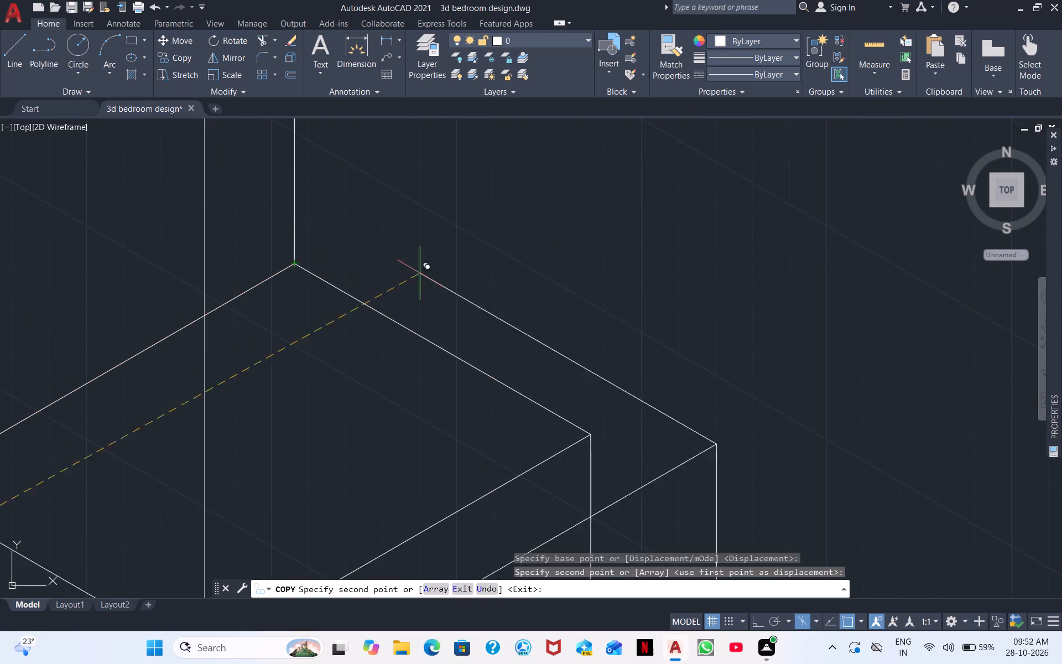
key(Escape)
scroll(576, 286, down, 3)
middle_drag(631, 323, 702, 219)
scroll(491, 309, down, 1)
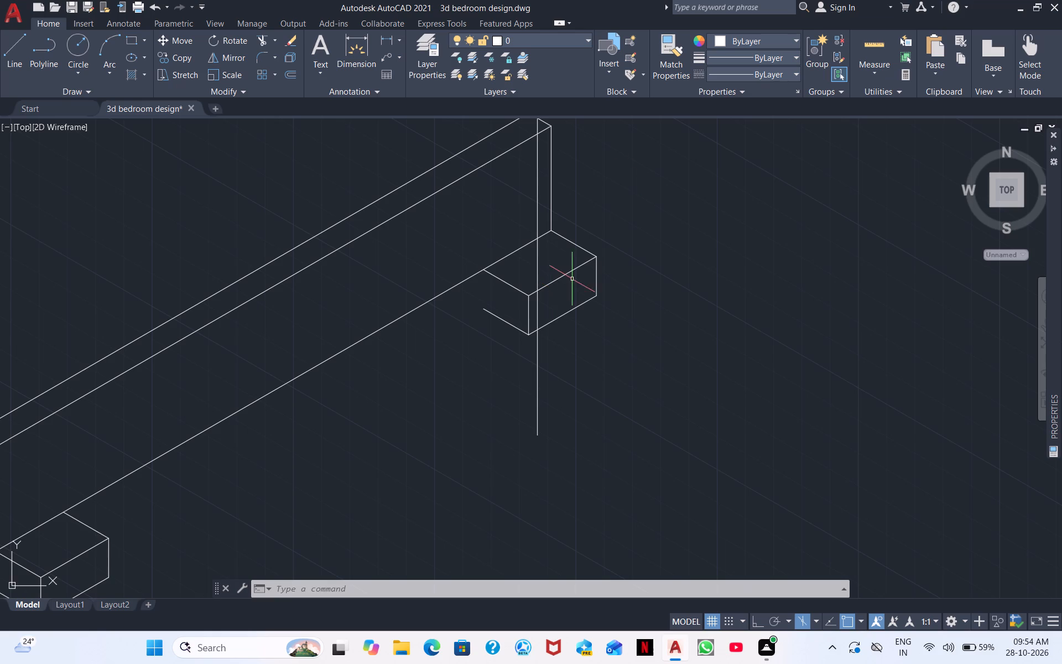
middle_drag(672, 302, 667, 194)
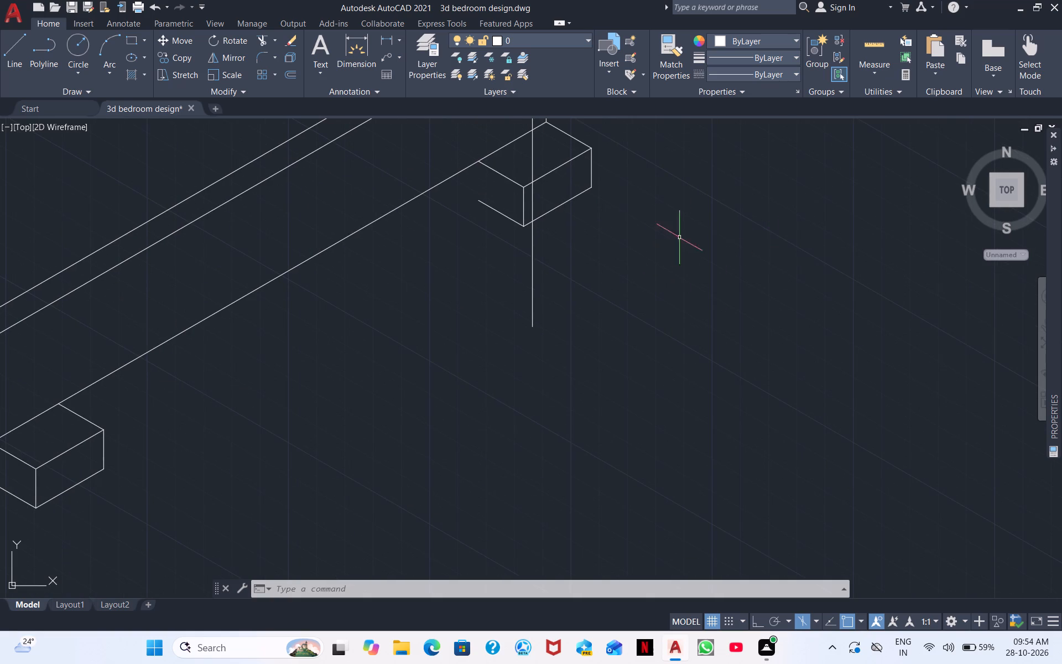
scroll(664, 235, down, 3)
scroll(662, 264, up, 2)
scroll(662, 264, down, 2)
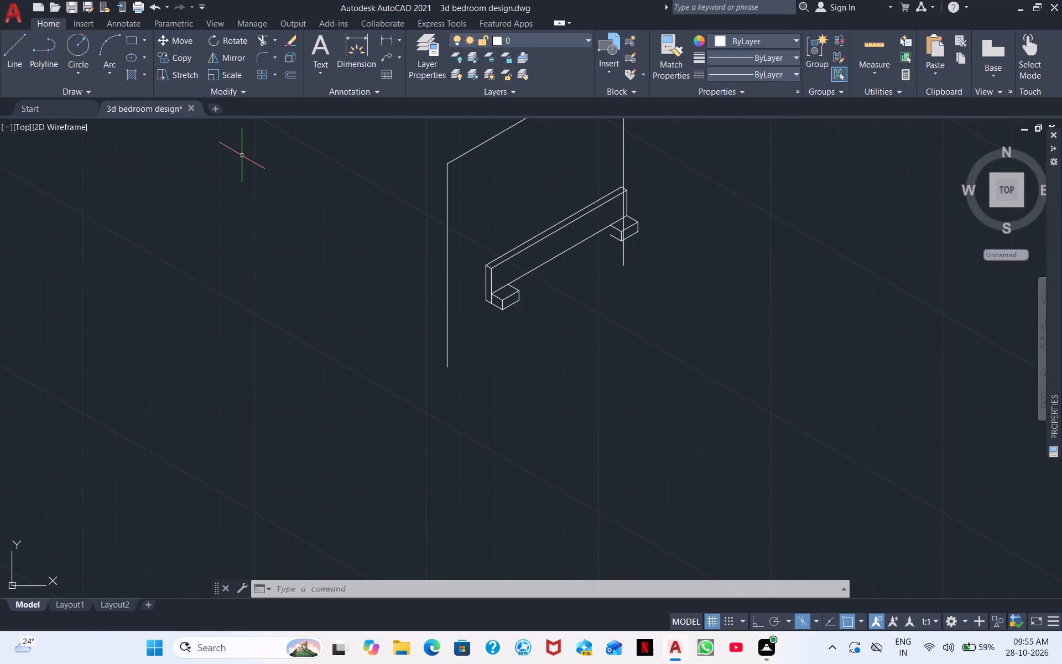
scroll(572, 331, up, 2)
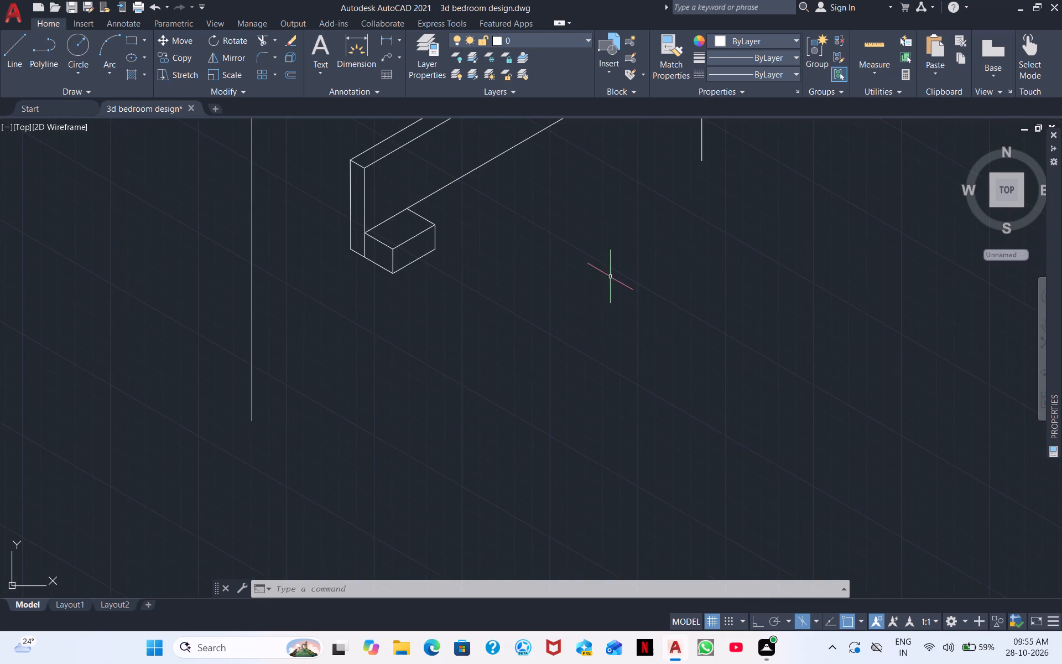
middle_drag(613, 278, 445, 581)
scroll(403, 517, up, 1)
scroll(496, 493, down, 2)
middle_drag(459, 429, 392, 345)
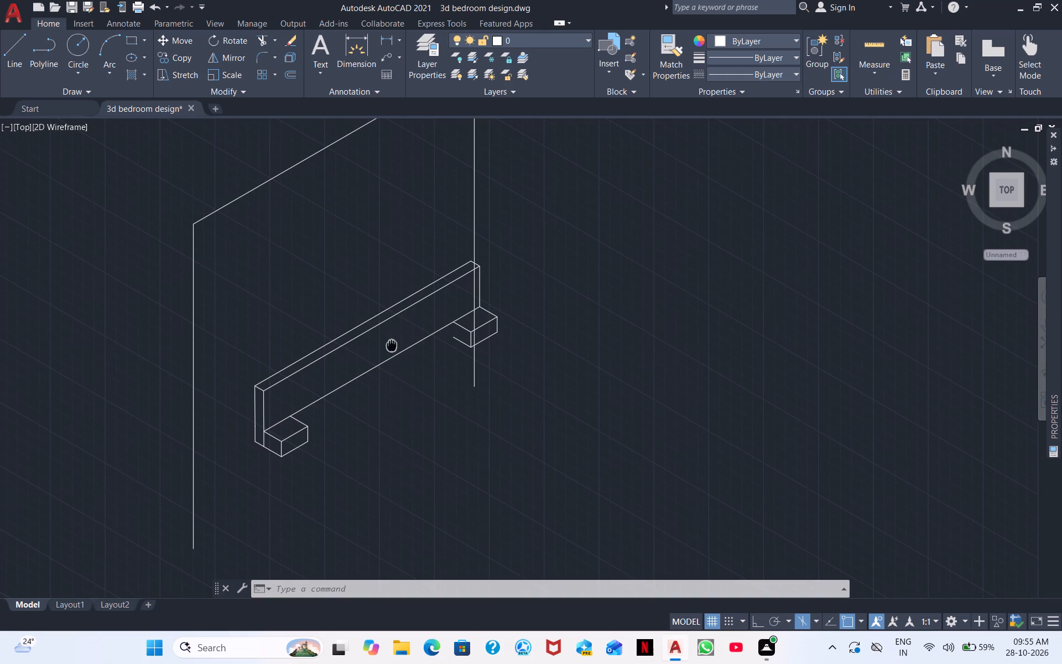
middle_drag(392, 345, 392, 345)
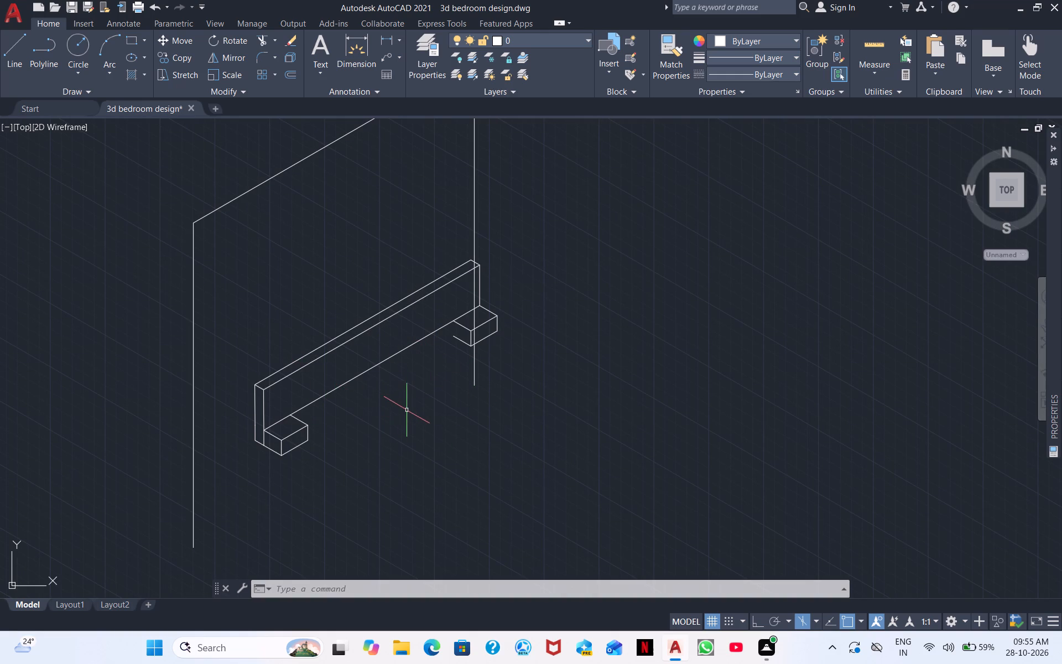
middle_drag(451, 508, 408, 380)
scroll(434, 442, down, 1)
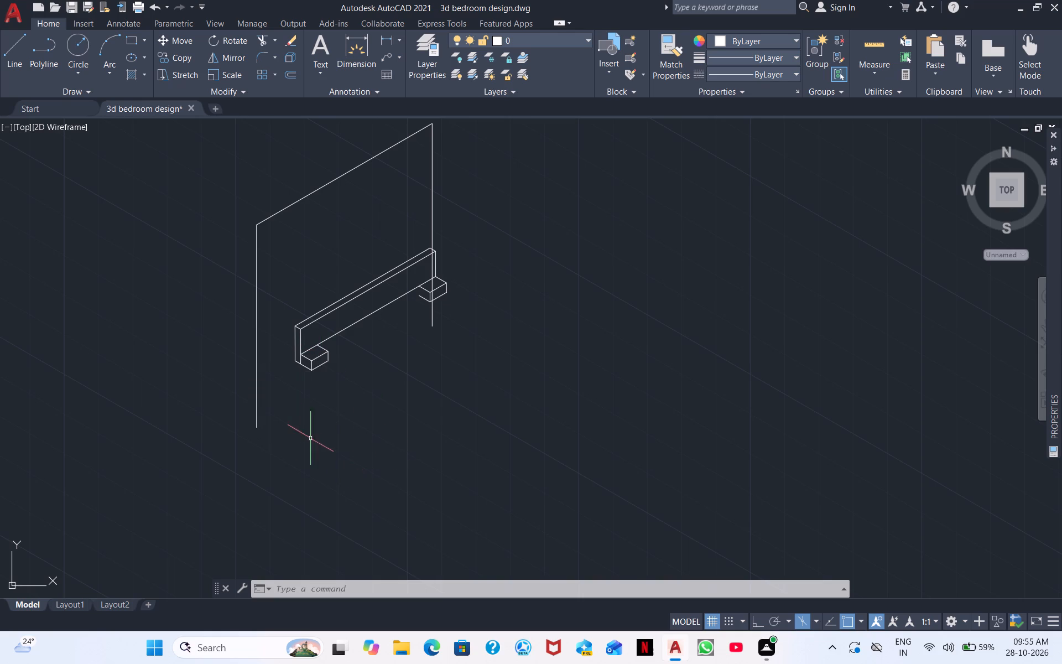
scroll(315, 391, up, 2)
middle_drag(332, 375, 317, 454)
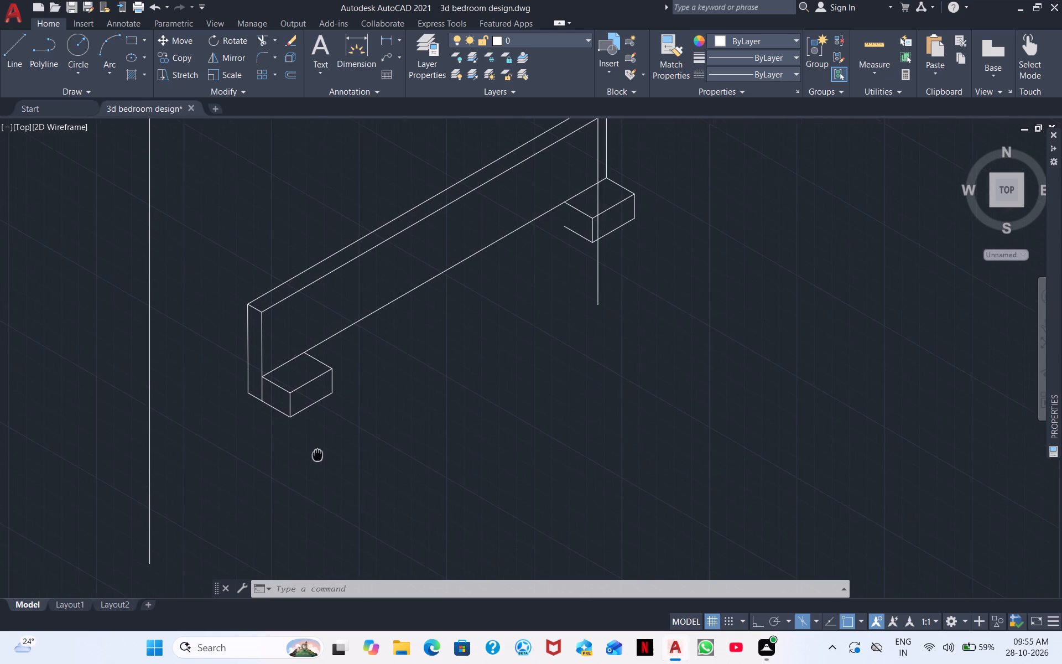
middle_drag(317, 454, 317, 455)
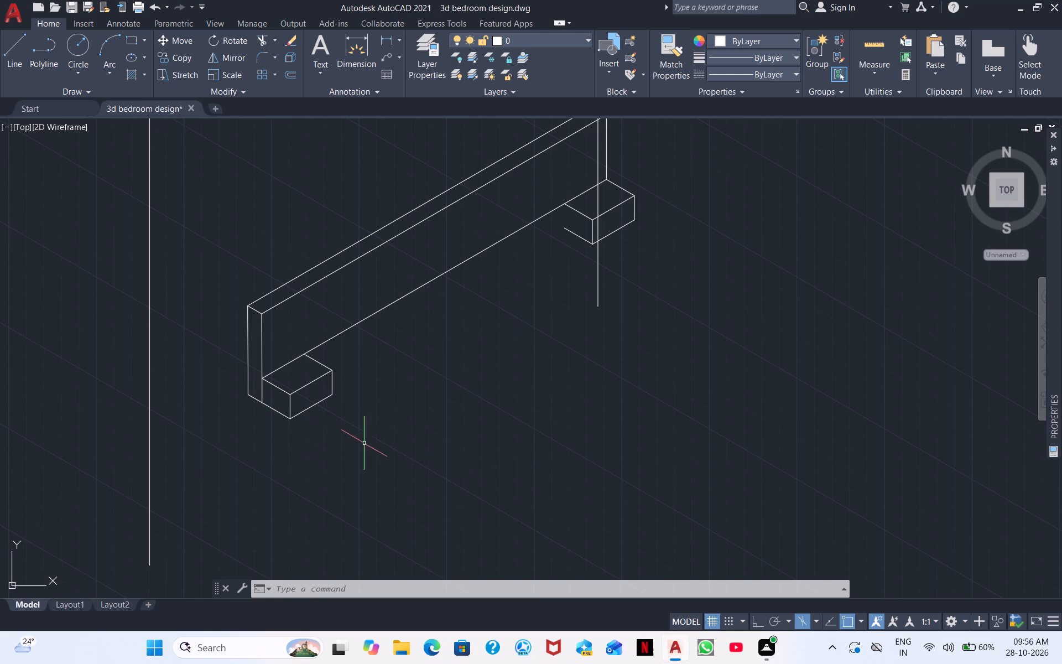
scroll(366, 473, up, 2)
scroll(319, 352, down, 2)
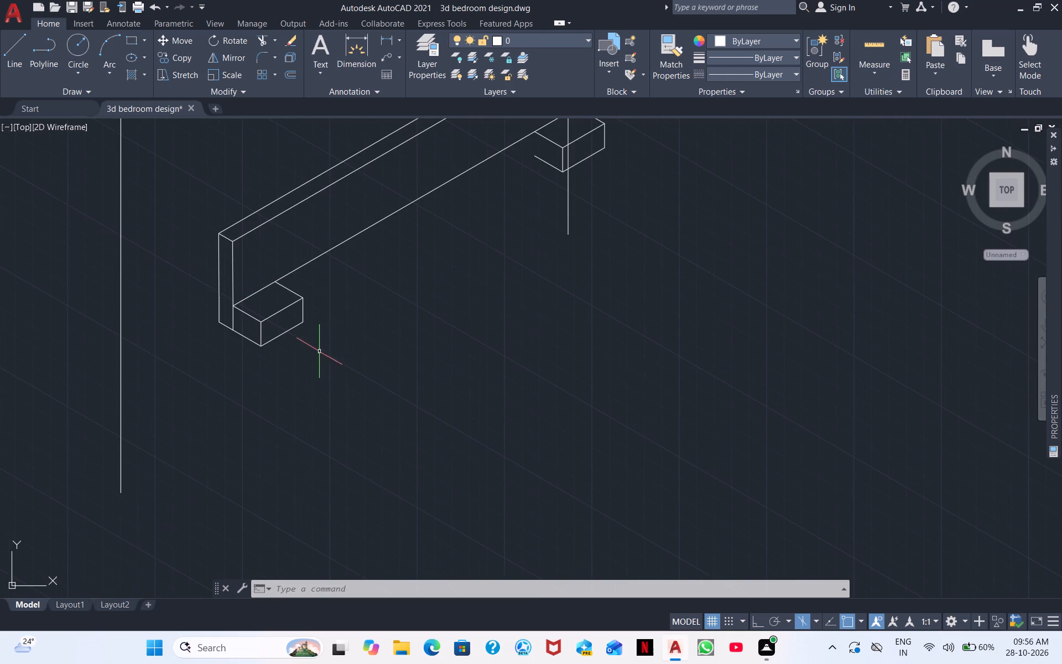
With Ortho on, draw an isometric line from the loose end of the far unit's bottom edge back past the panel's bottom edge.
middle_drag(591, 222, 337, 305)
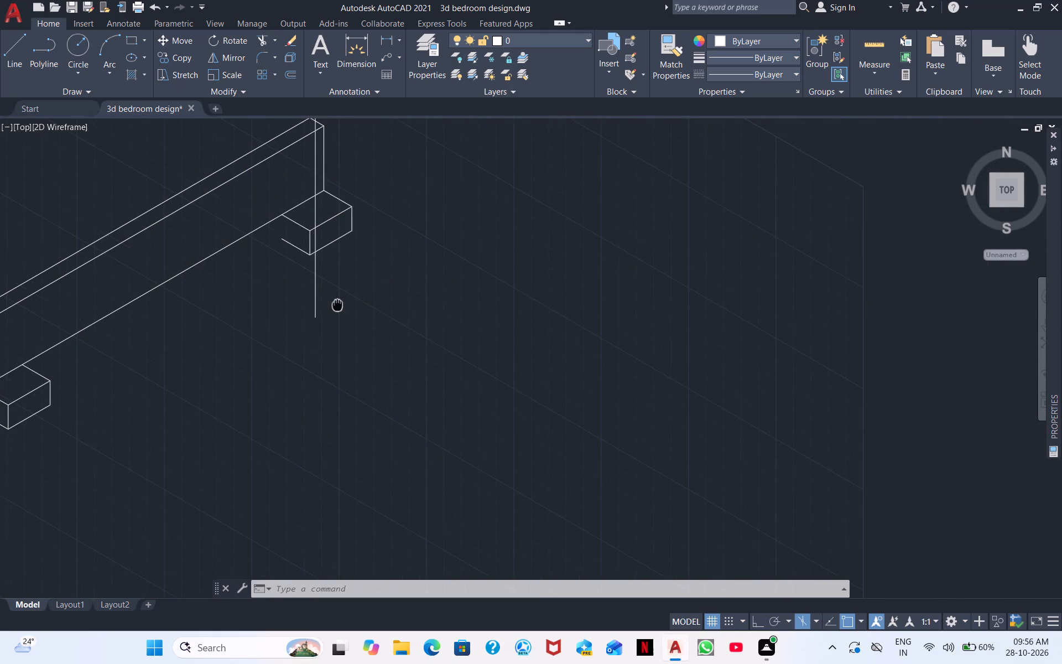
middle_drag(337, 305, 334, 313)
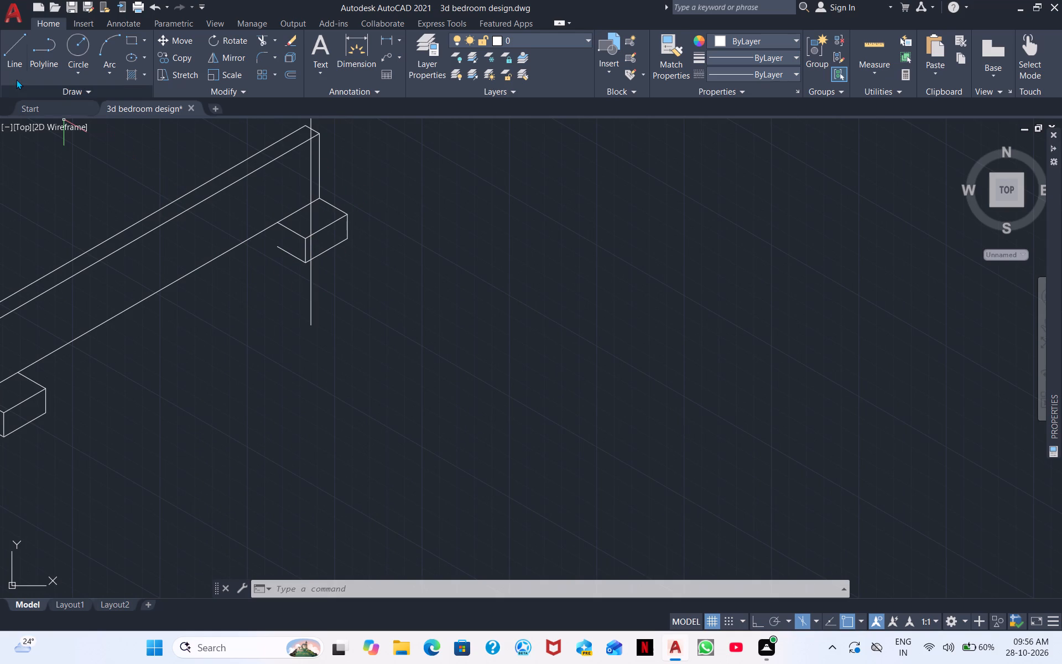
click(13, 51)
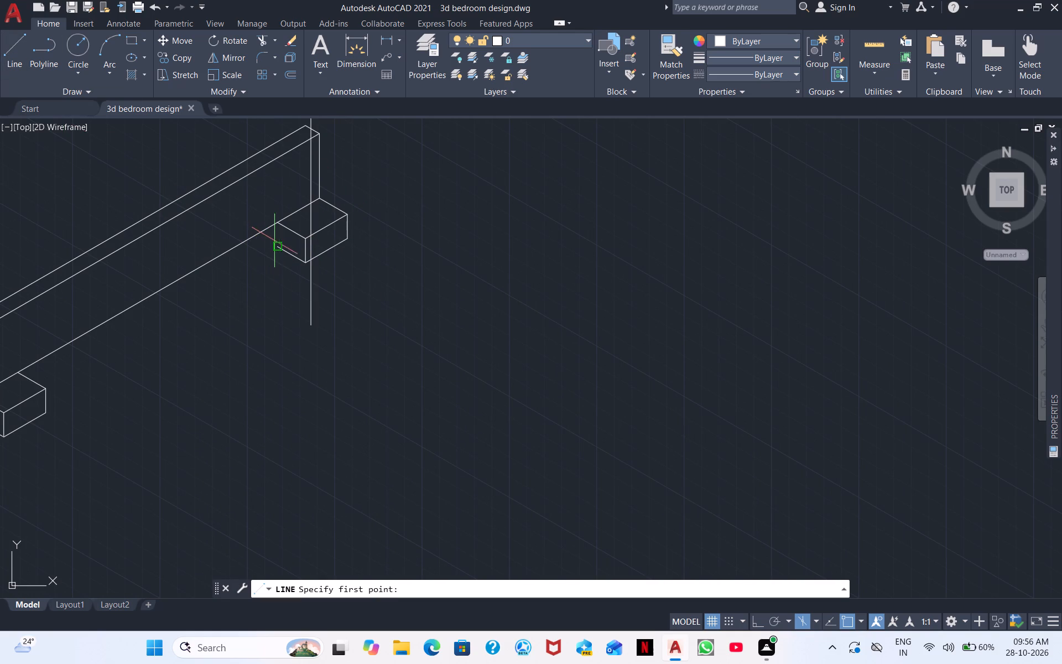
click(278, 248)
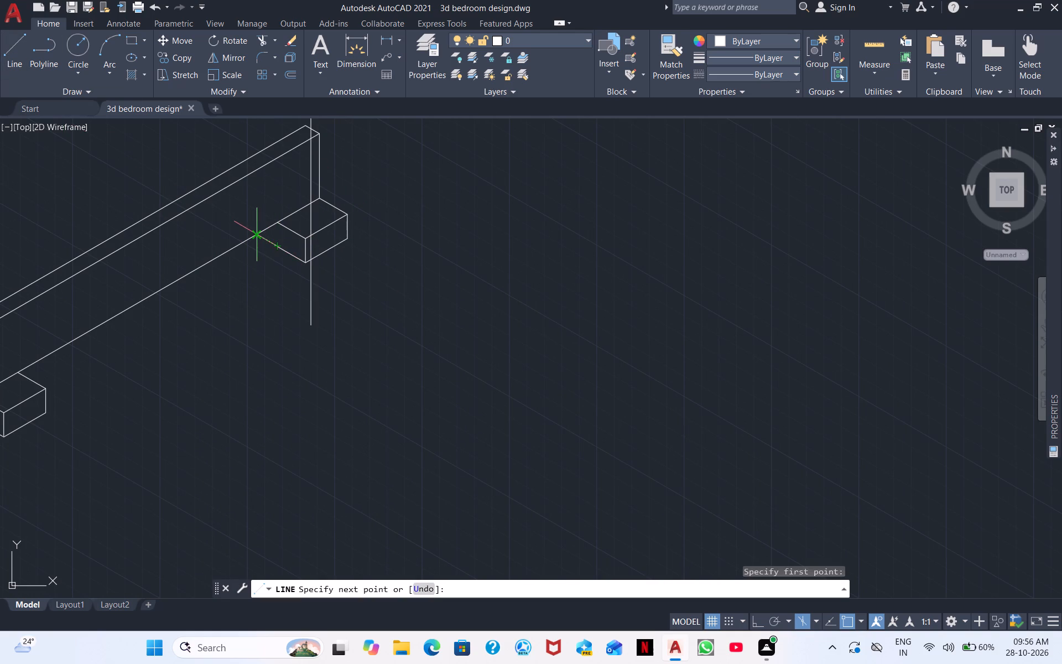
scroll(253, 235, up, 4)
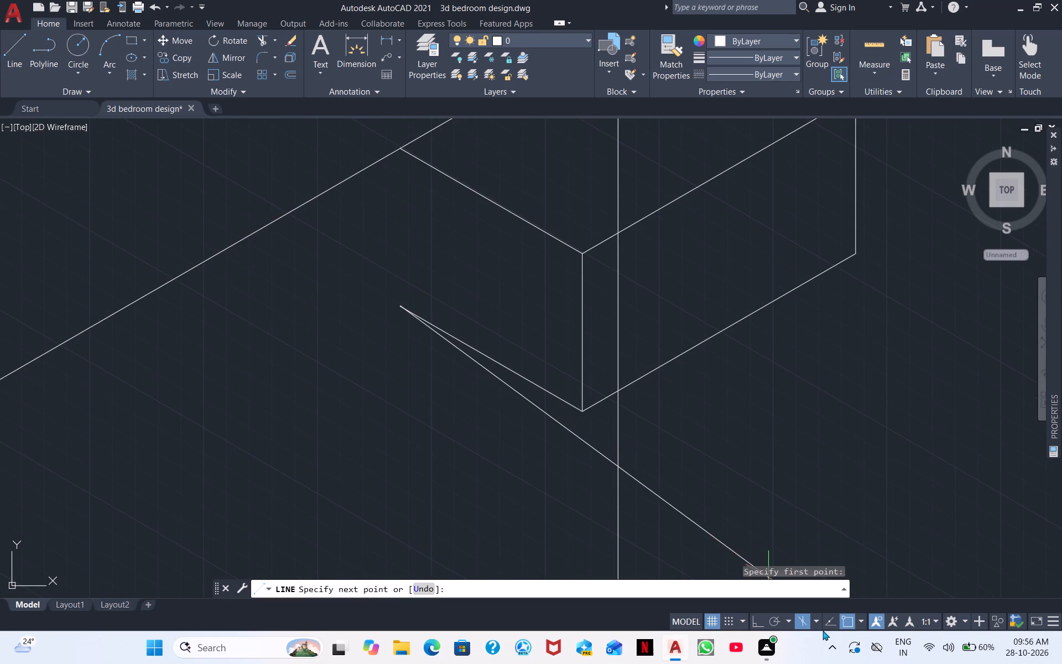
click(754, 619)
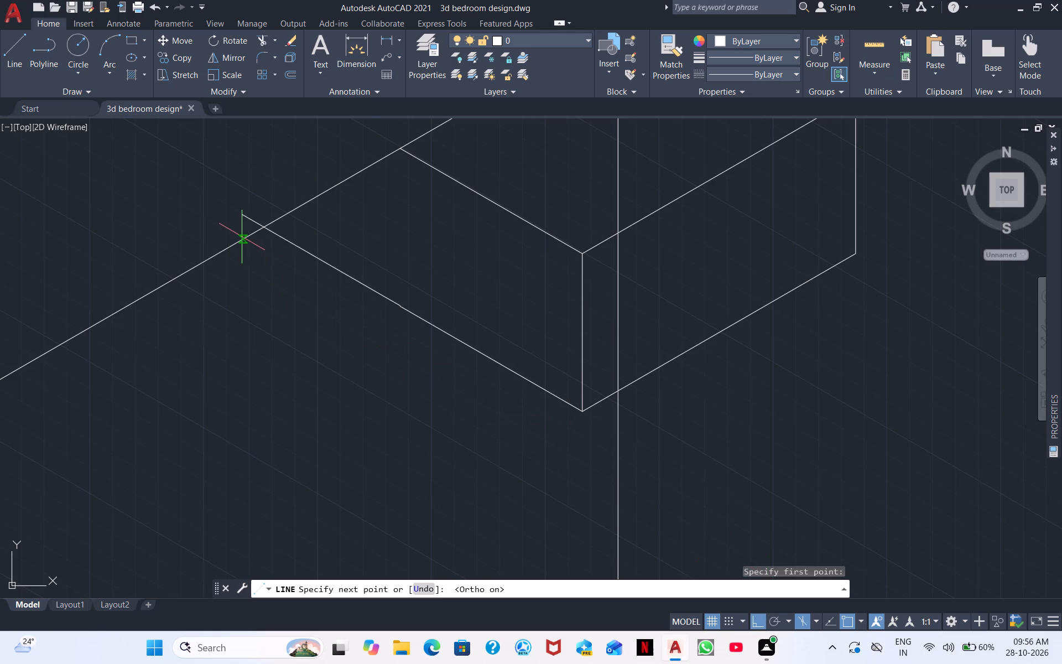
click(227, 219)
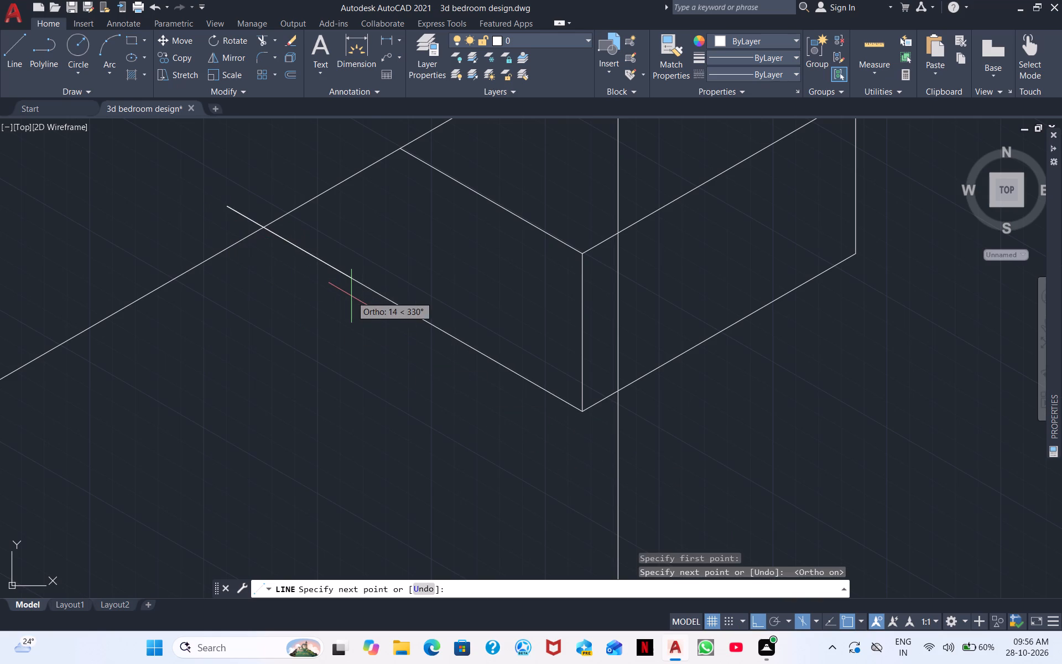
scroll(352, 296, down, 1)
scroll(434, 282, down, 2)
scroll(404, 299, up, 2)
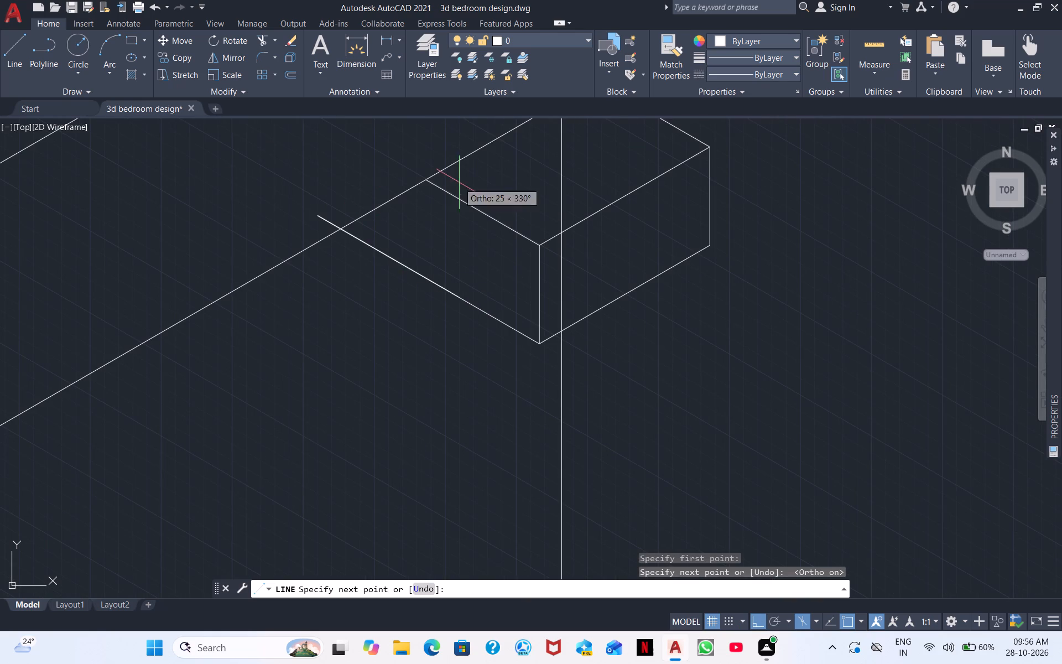
Draw a vertical line down from the far unit's top corner on the panel's bottom edge, extending below the unit's base.
click(14, 55)
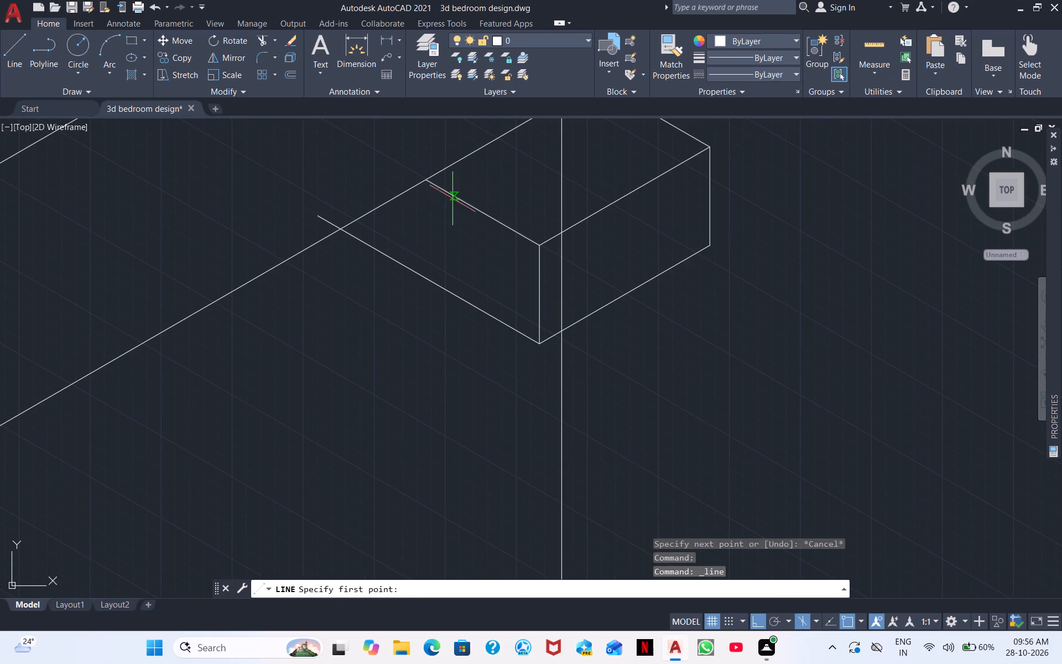
click(424, 181)
click(441, 345)
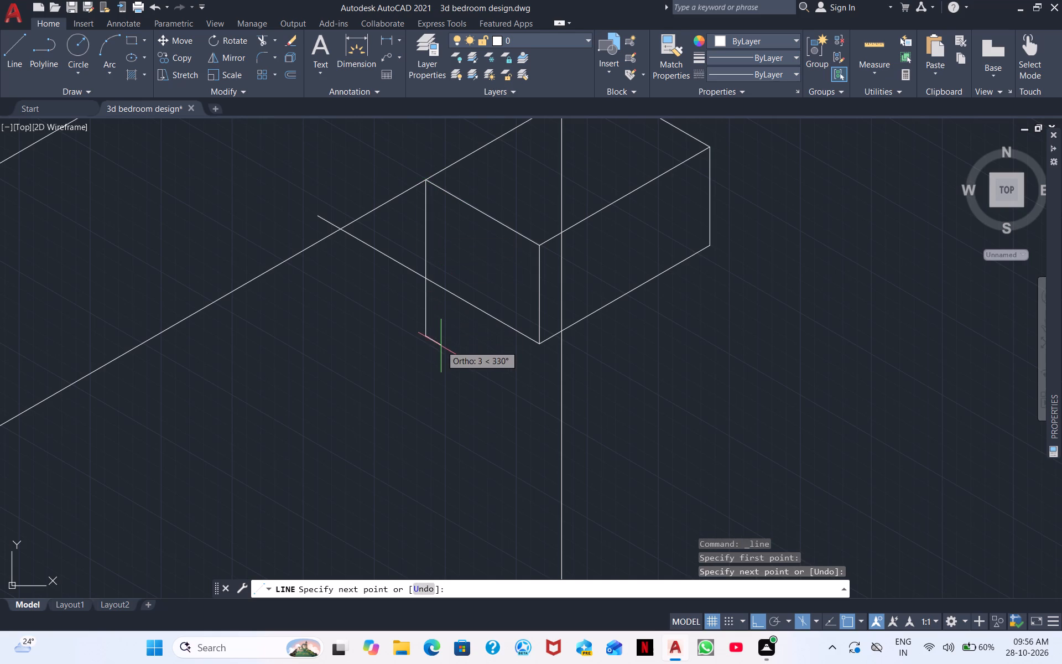
click(406, 423)
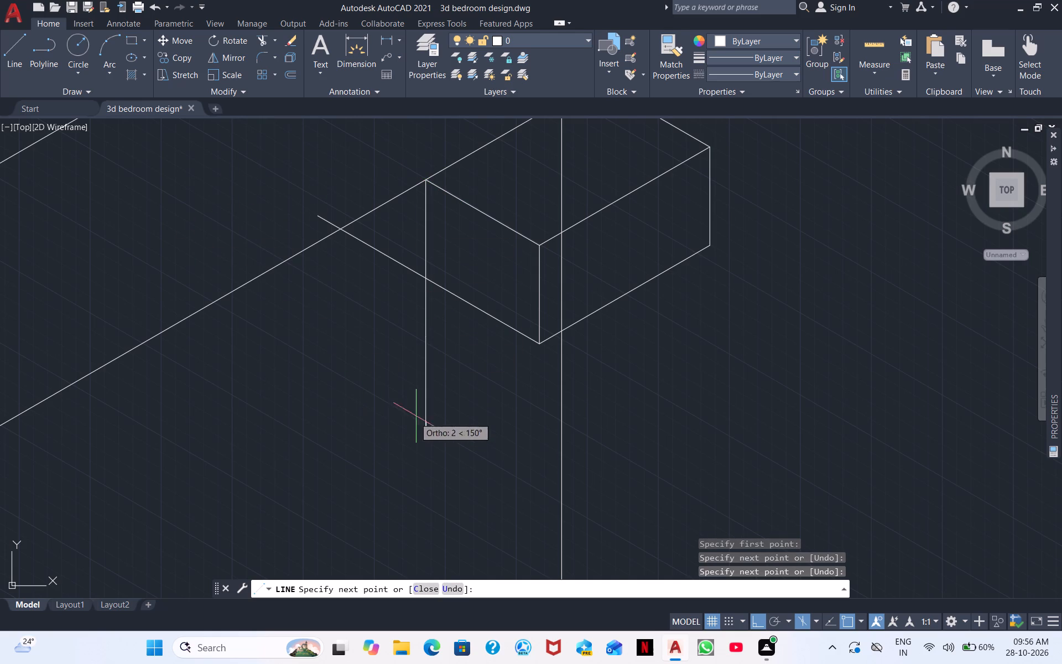
right_click(491, 392)
click(565, 401)
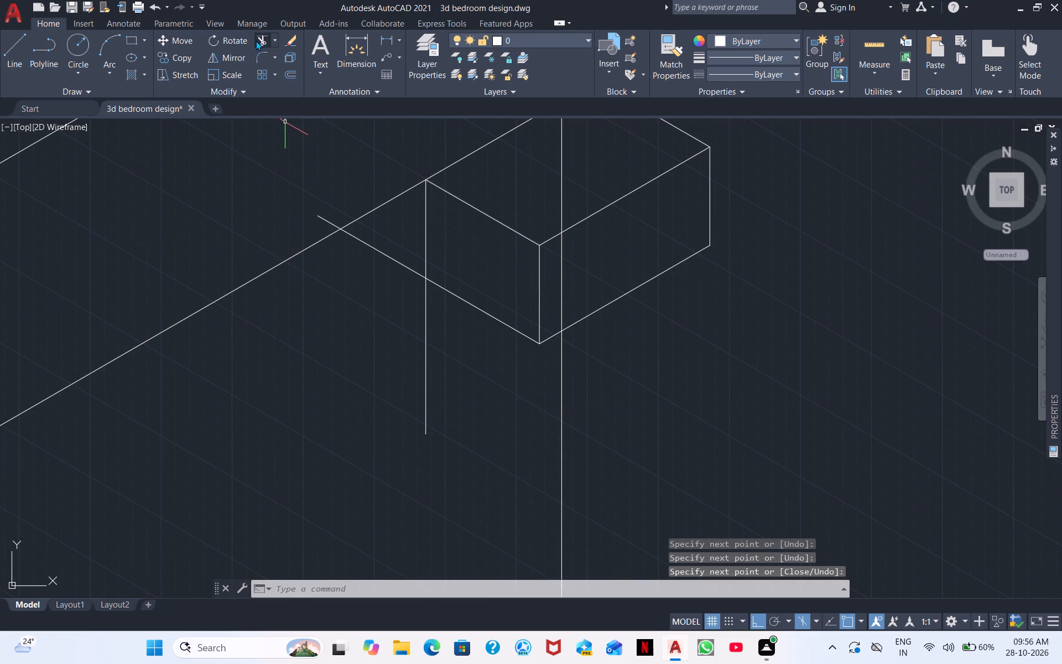
Trim away the bottom line's extension behind the far unit's new vertical edge and the vertical line's overhang below the base.
click(259, 40)
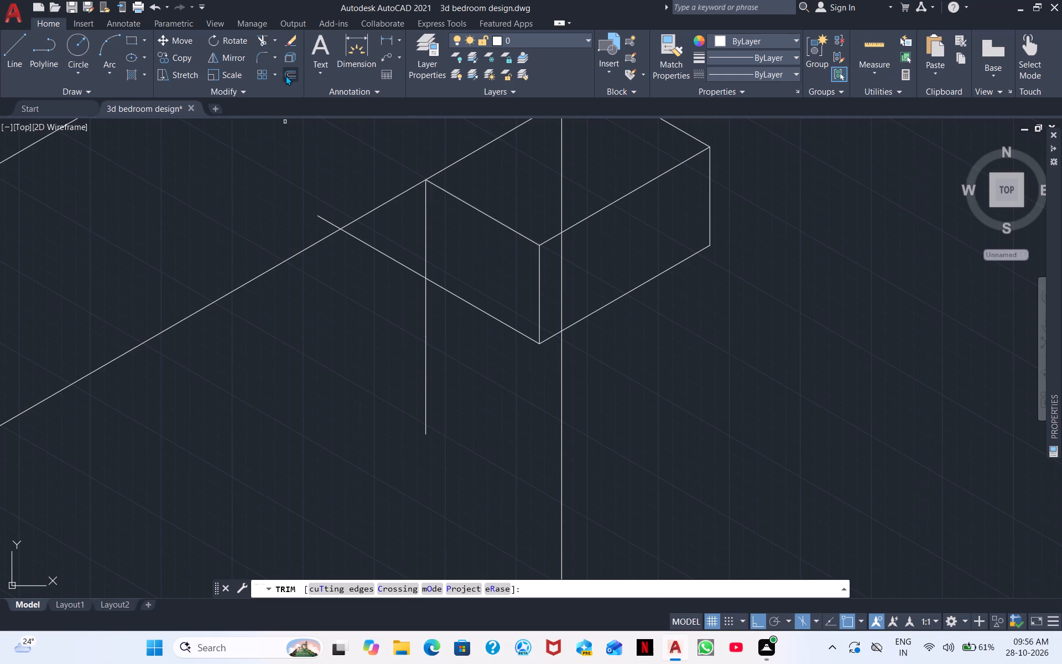
drag(393, 244, 395, 314)
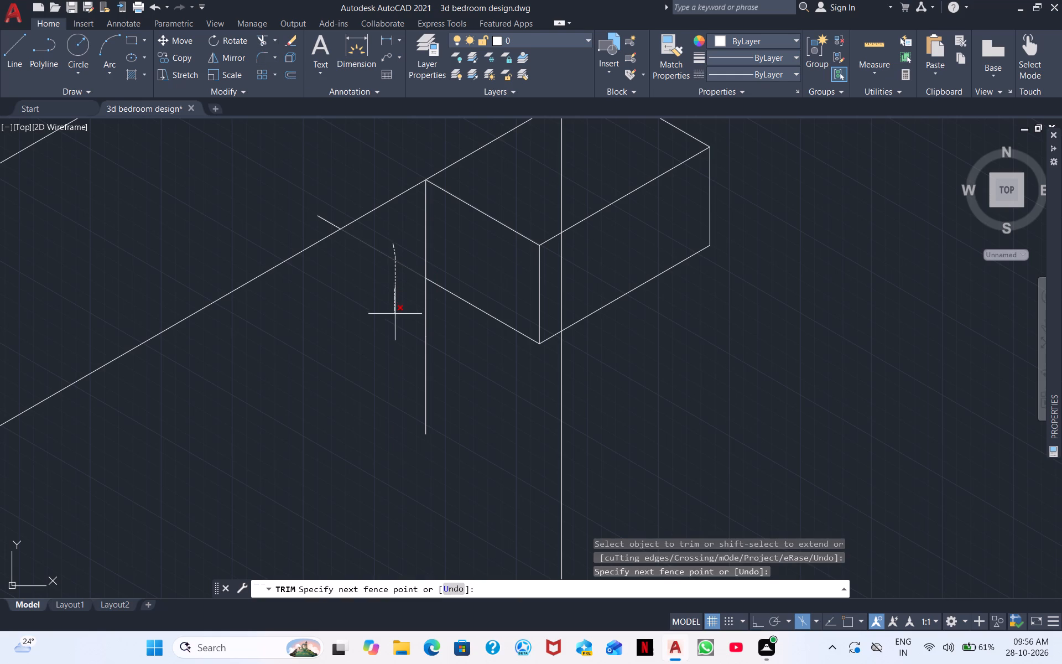
drag(395, 314, 435, 333)
drag(452, 369, 383, 407)
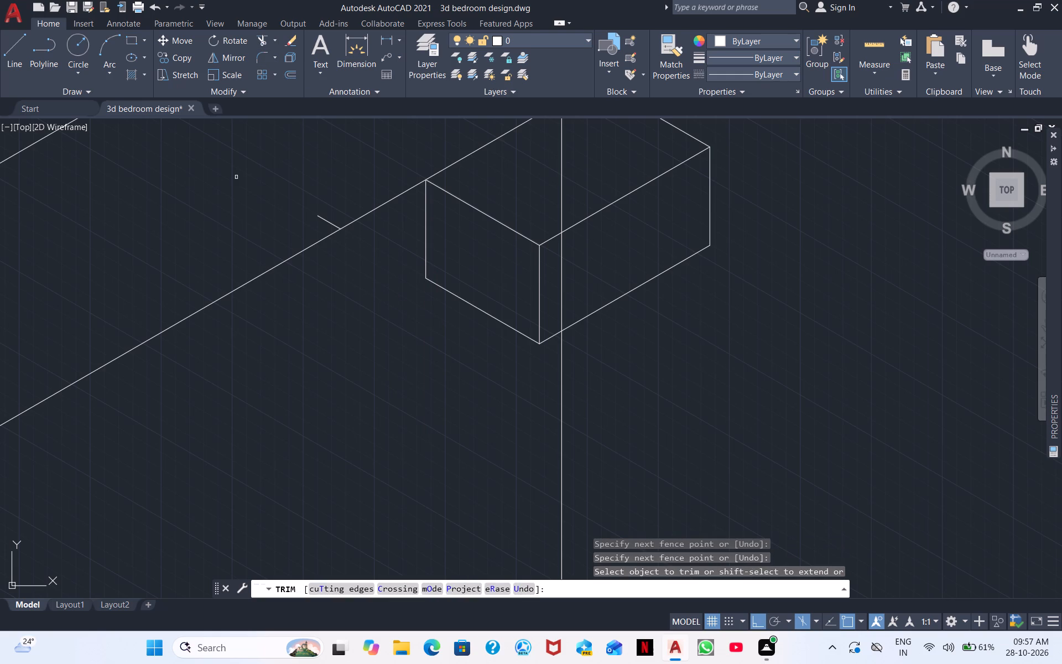
scroll(235, 168, up, 2)
drag(481, 290, 406, 328)
scroll(402, 320, down, 3)
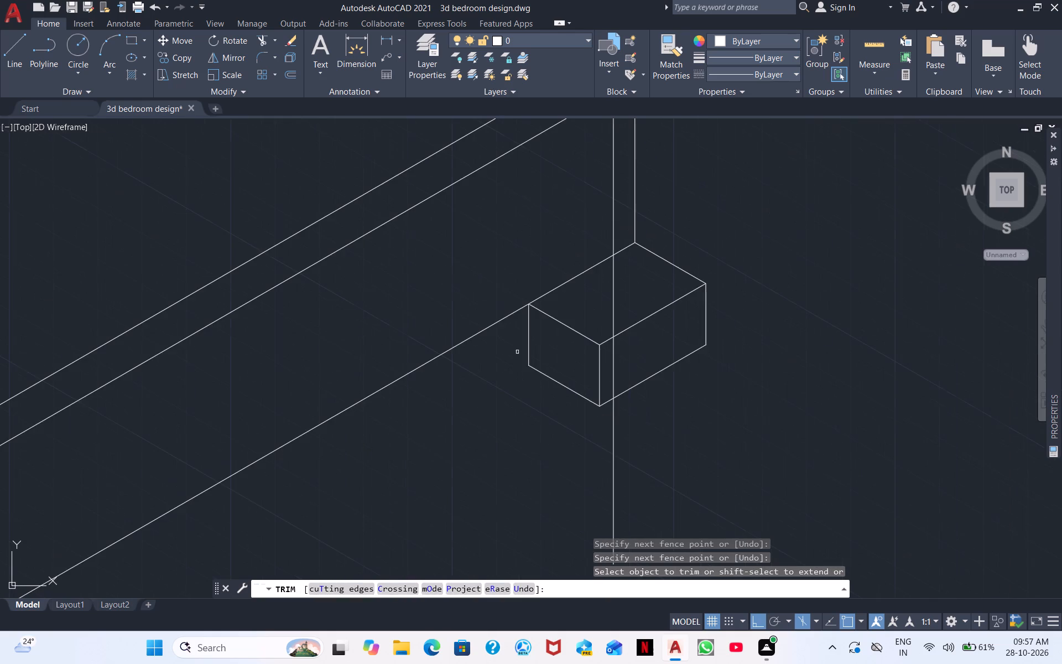
middle_drag(479, 388, 382, 281)
scroll(383, 288, down, 1)
scroll(419, 322, down, 2)
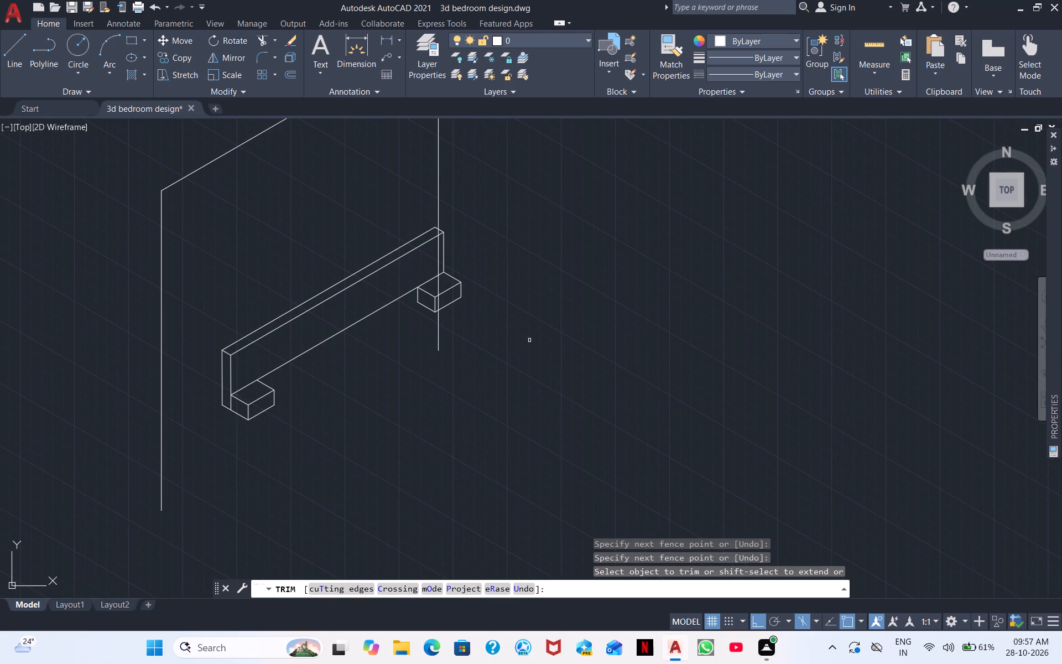
right_click(559, 337)
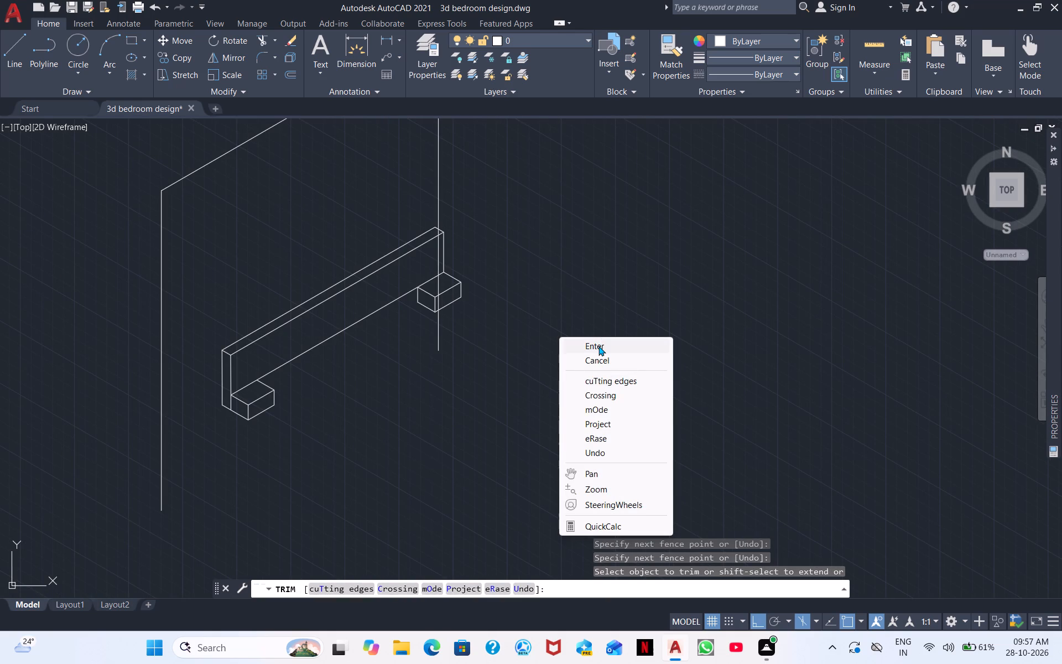
click(598, 346)
Draw an isometric line from the lower end of the far unit's new vertical edge back across the panel's bottom edge.
right_click(710, 336)
click(799, 360)
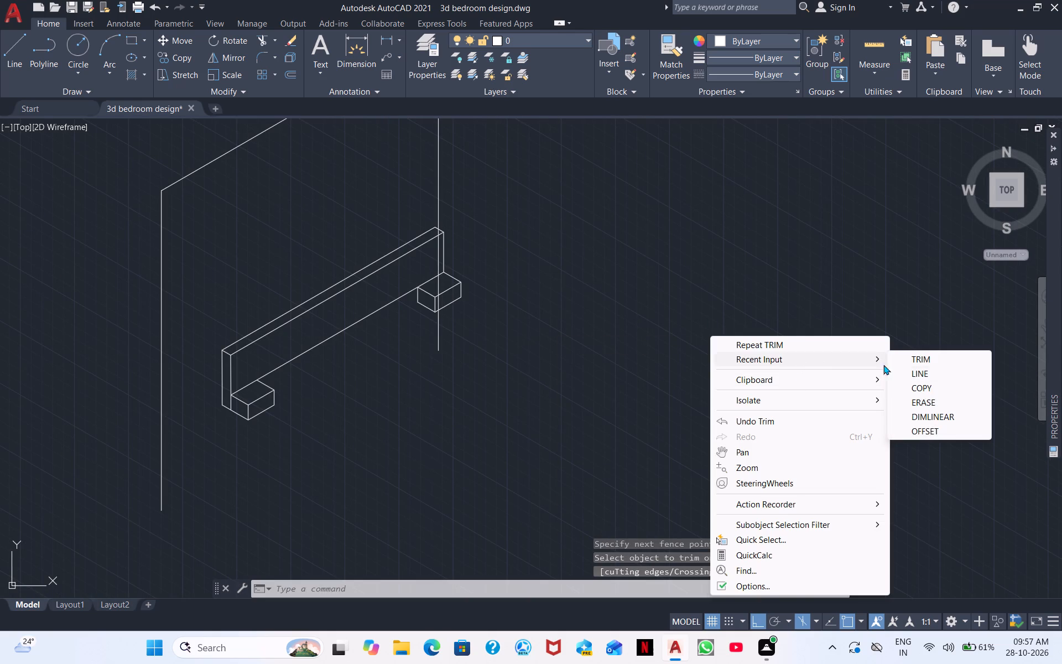
click(934, 367)
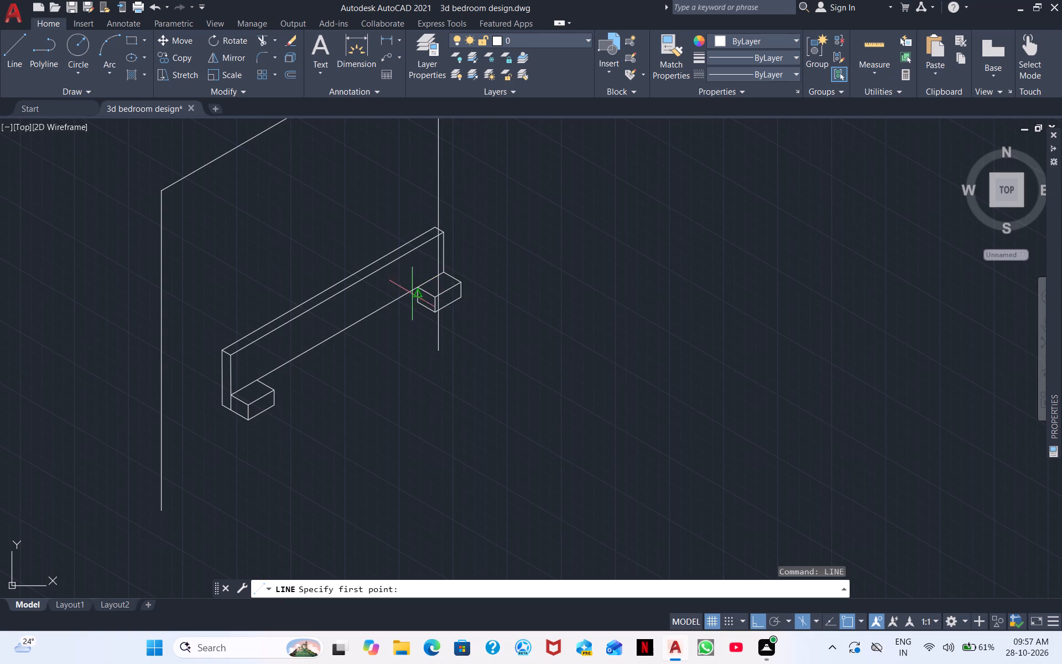
scroll(410, 297, up, 5)
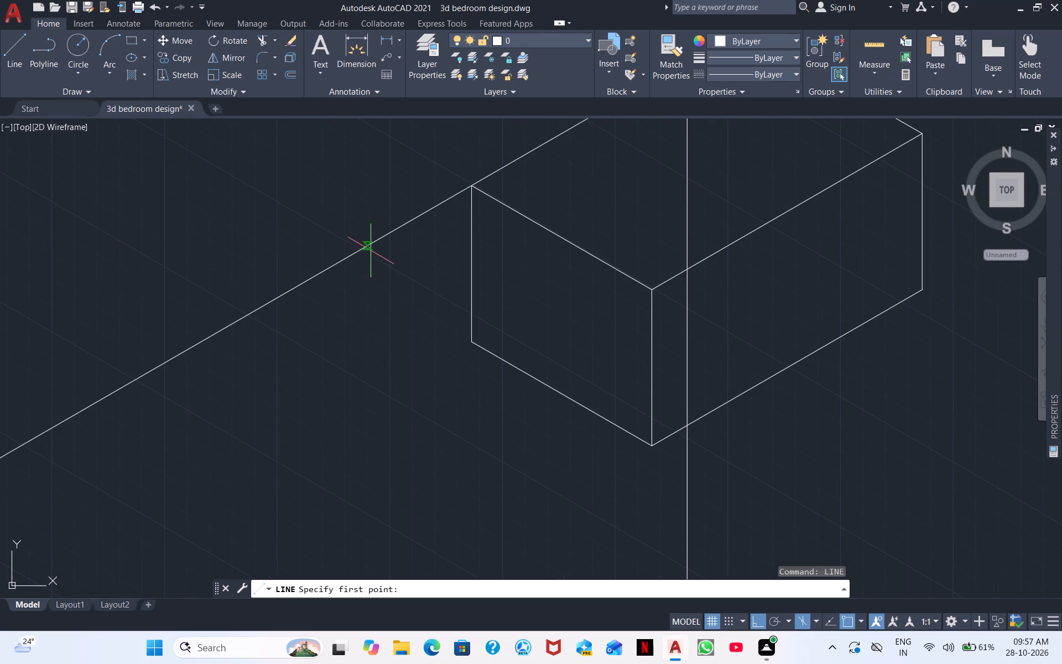
click(472, 340)
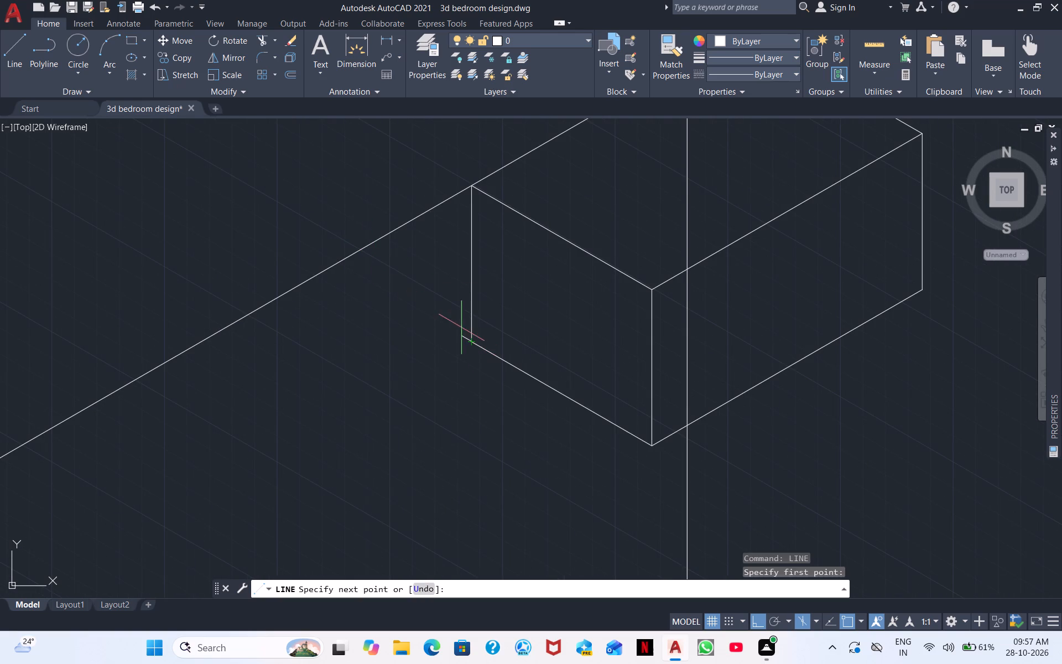
click(272, 190)
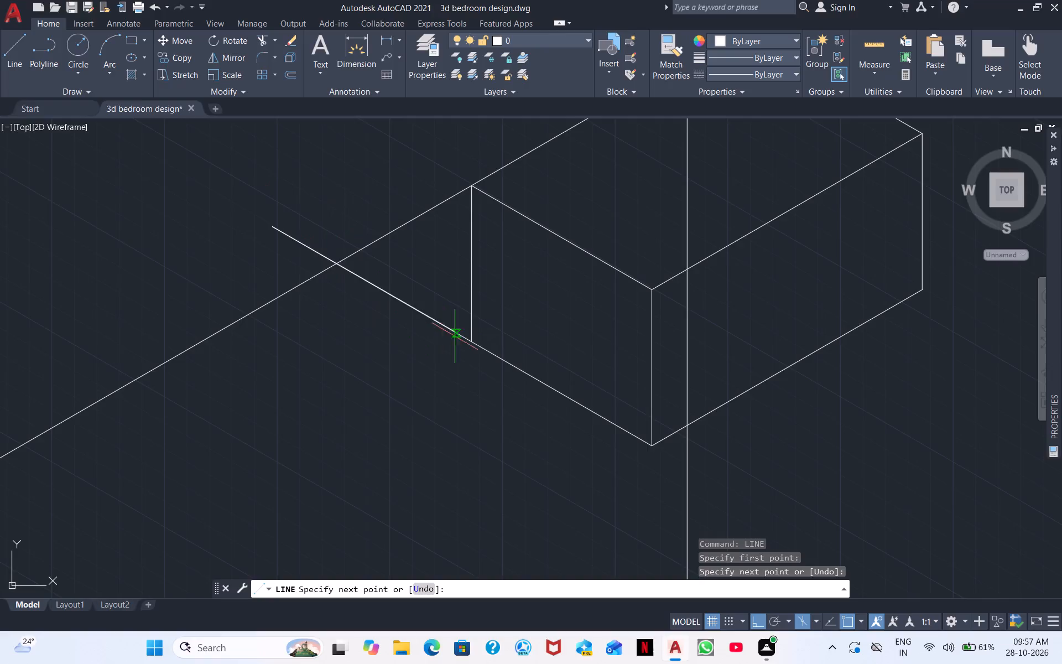
scroll(746, 510, down, 3)
middle_drag(822, 515, 456, 180)
scroll(504, 223, down, 2)
scroll(633, 313, down, 1)
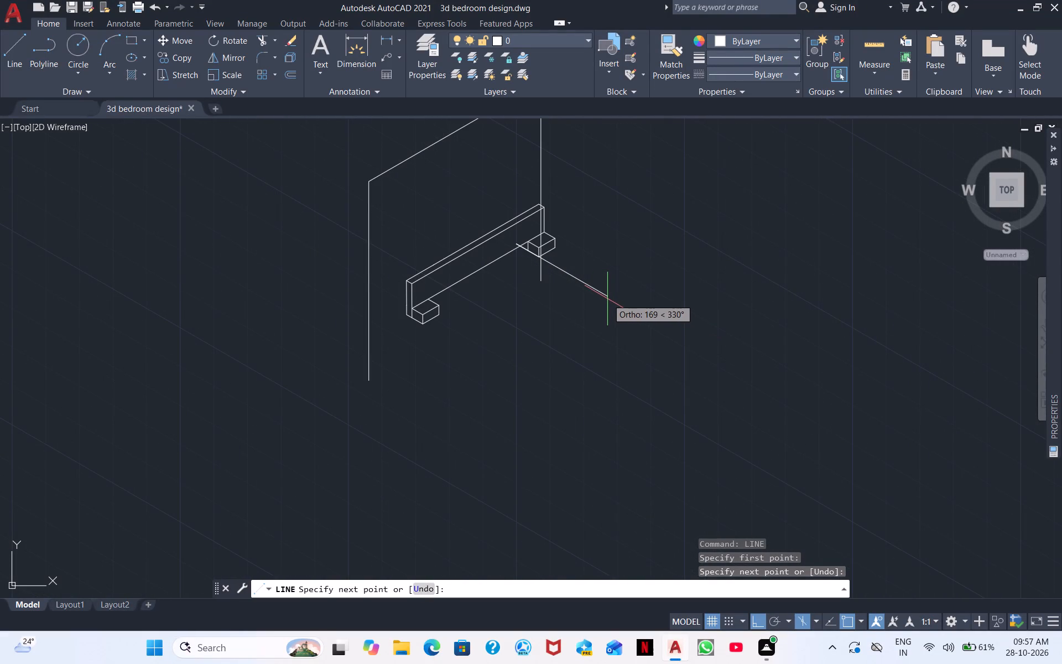
middle_drag(607, 298, 556, 373)
scroll(551, 361, up, 2)
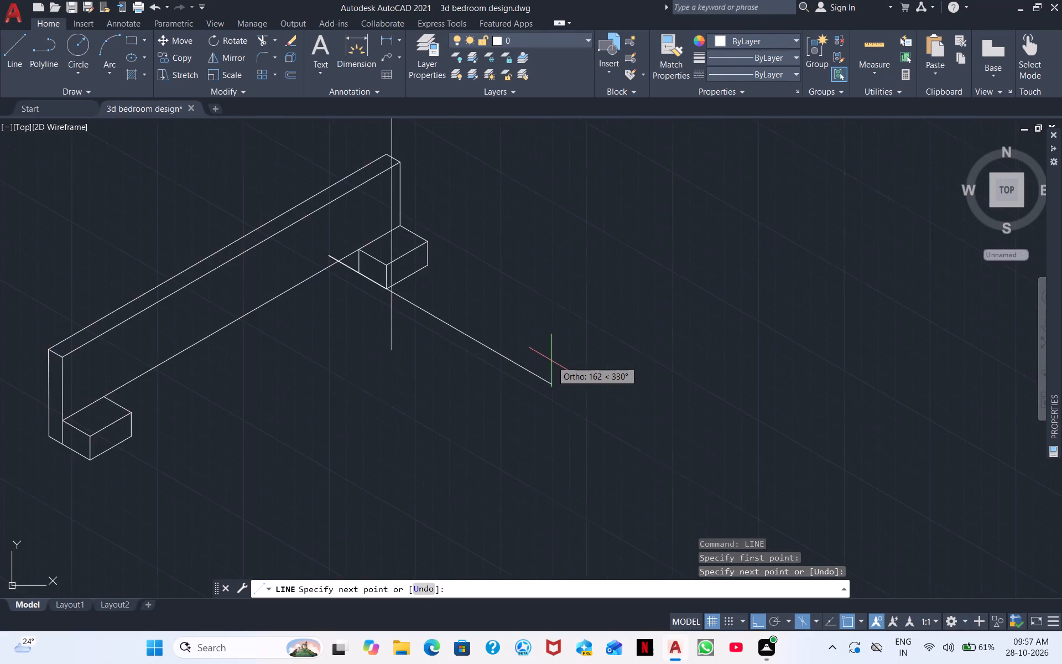
scroll(551, 361, up, 1)
scroll(525, 377, down, 1)
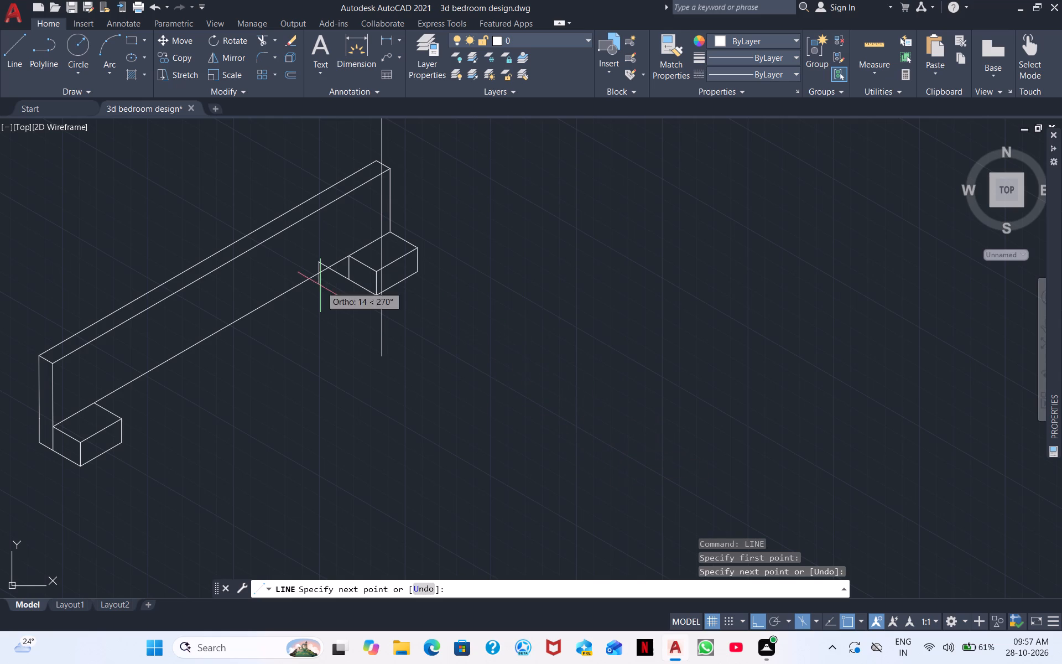
key(Escape)
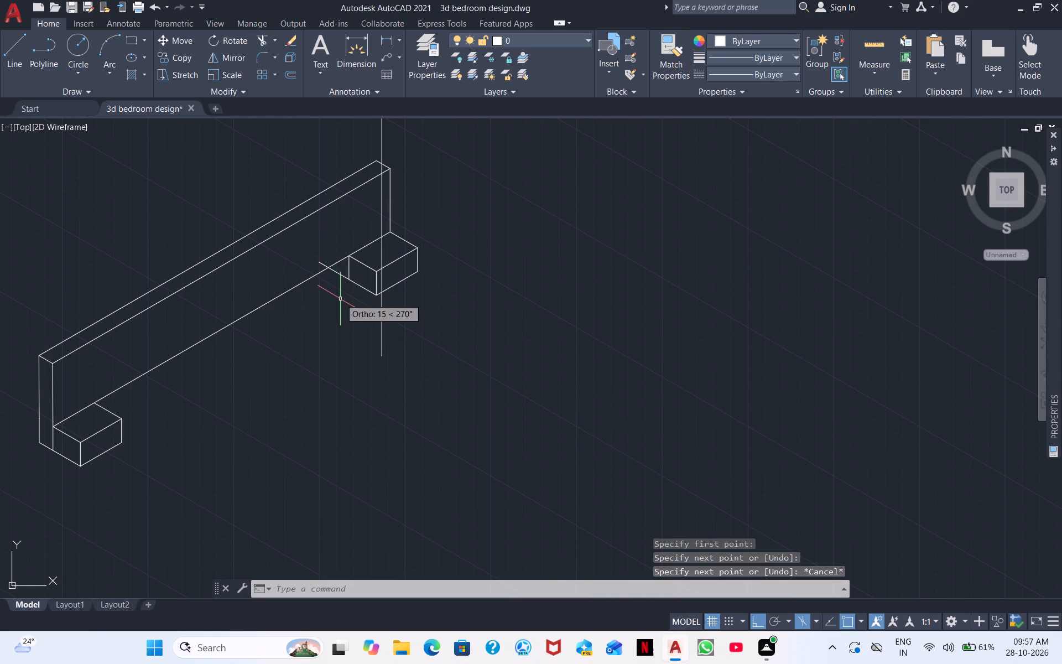
Trim the end of the new isometric line that overhangs beyond the panel's bottom edge.
scroll(324, 258, up, 5)
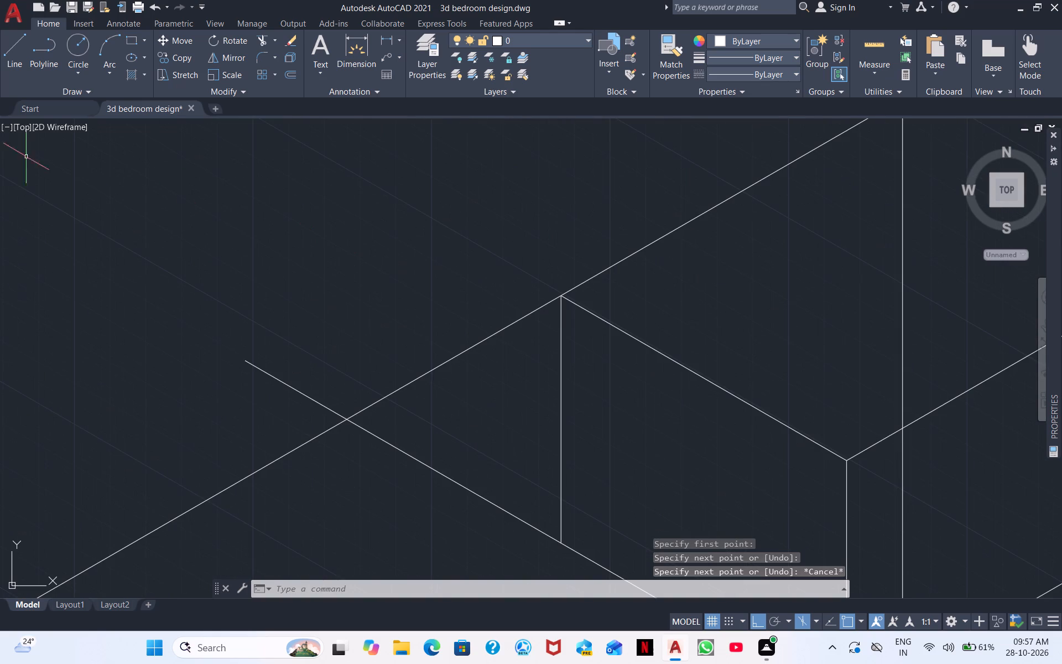
click(15, 58)
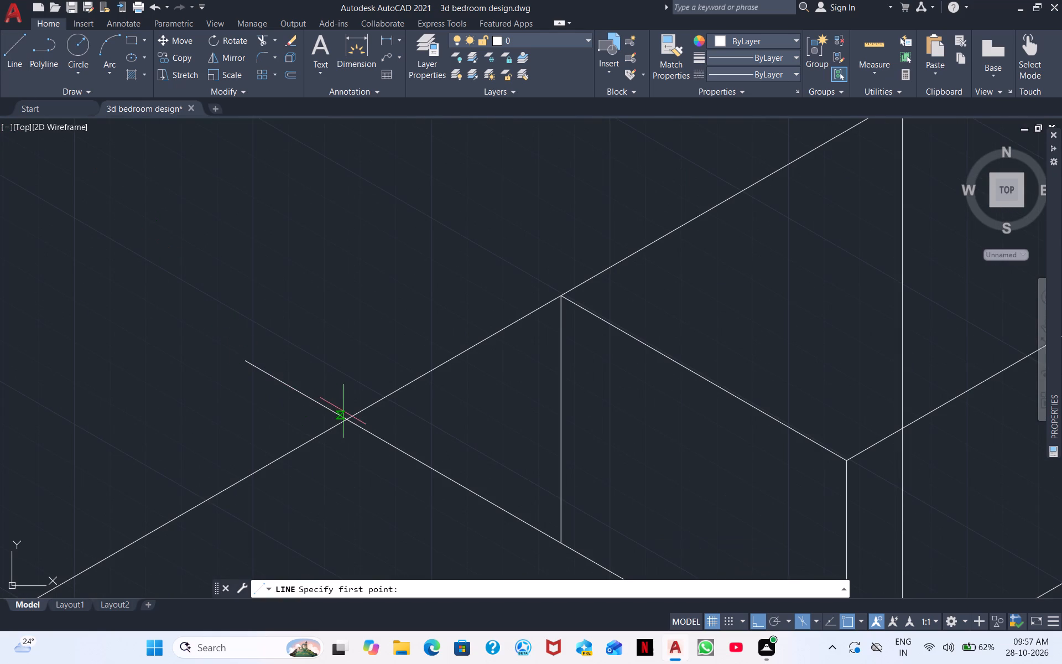
click(256, 43)
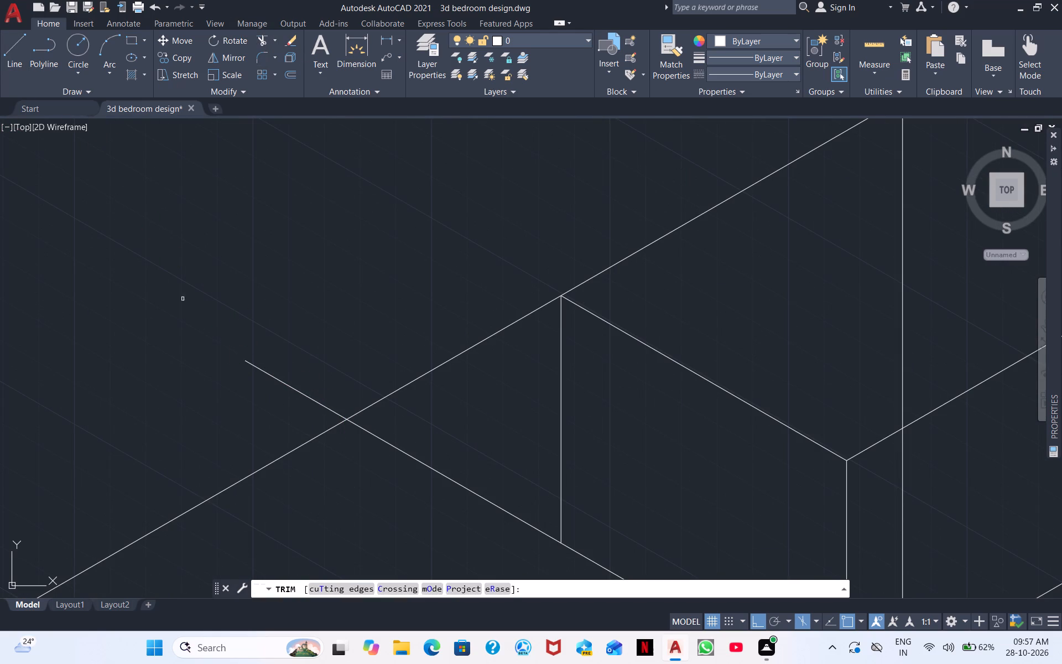
drag(321, 367, 223, 433)
right_click(343, 315)
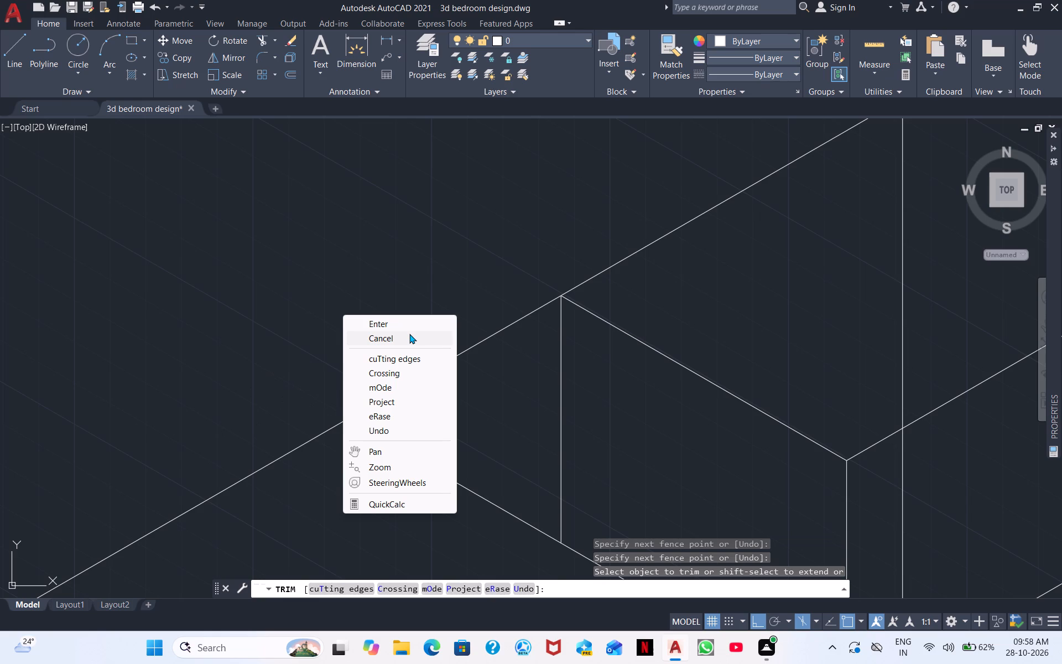
click(409, 326)
Draw a line at 330° from the far unit's base-line corner on the panel's bottom edge, using consecutive segments of 150 and 50.
right_click(411, 326)
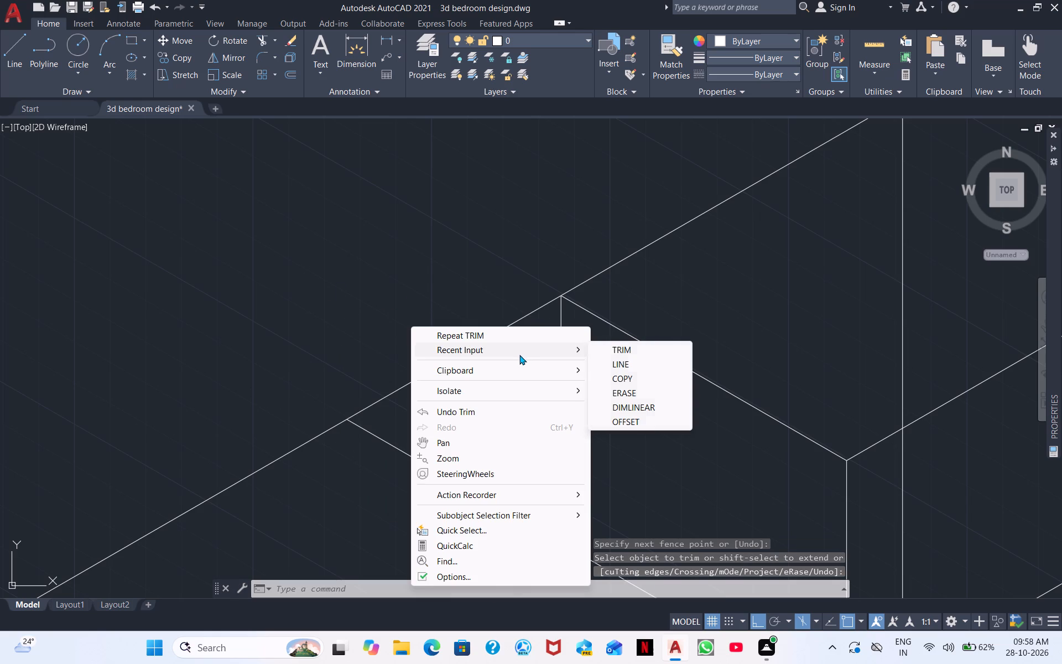
click(630, 368)
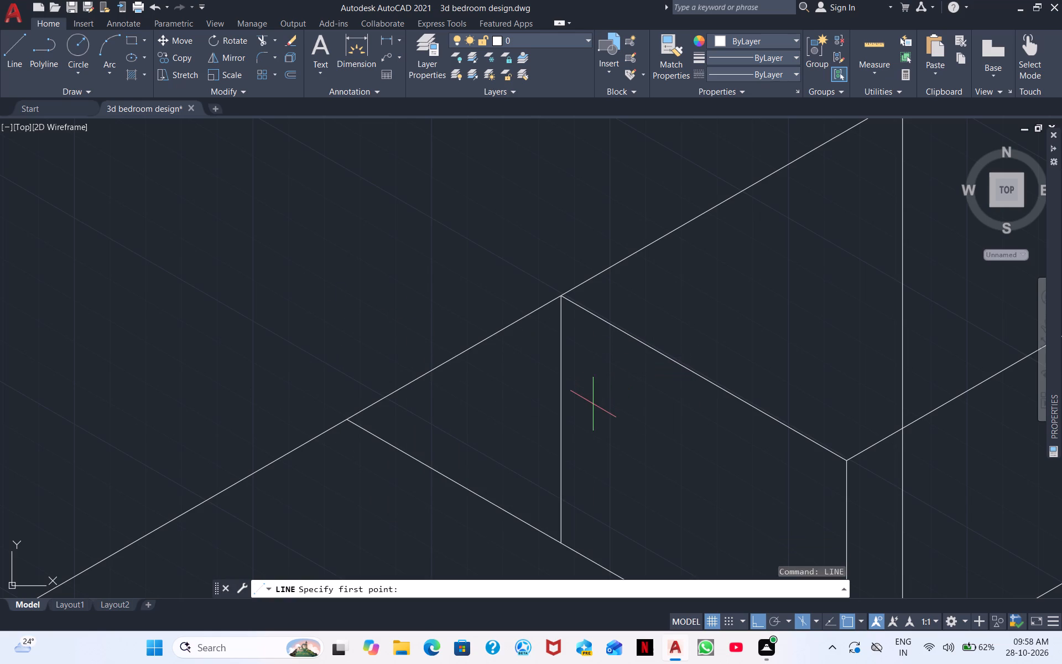
middle_drag(520, 388, 471, 230)
click(296, 259)
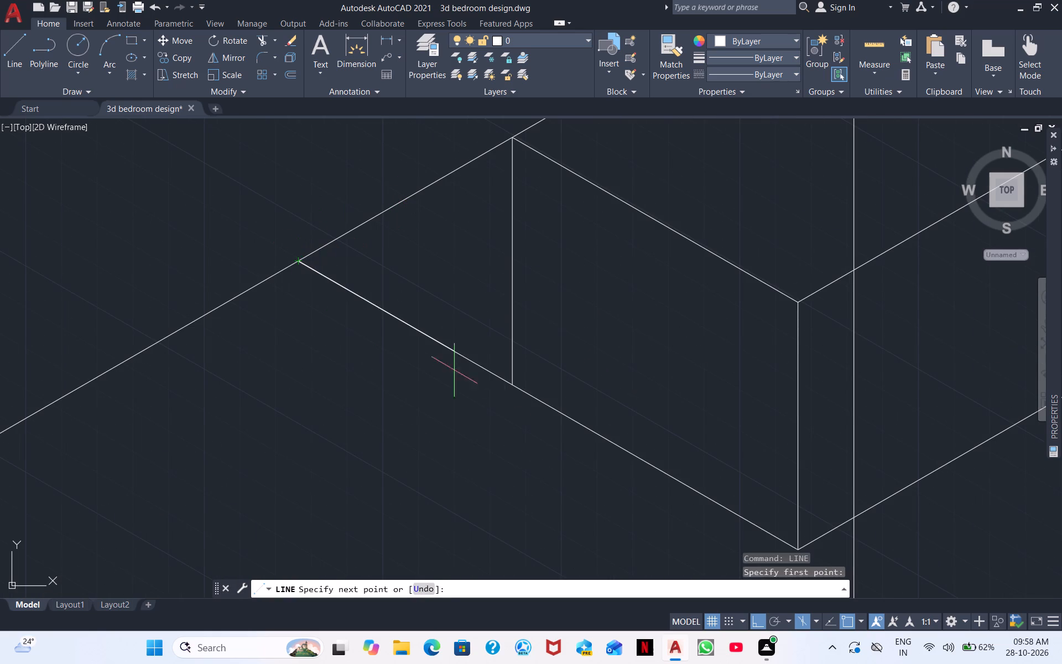
middle_drag(759, 583, 450, 238)
scroll(654, 404, down, 2)
middle_drag(793, 457, 461, 218)
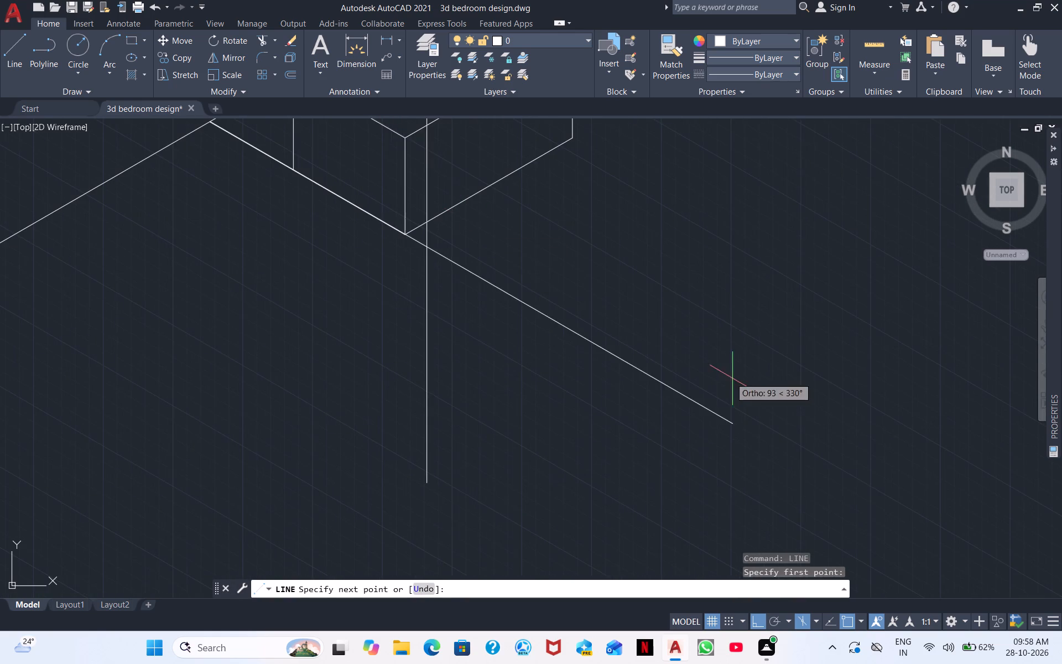
scroll(881, 461, down, 3)
scroll(935, 487, down, 1)
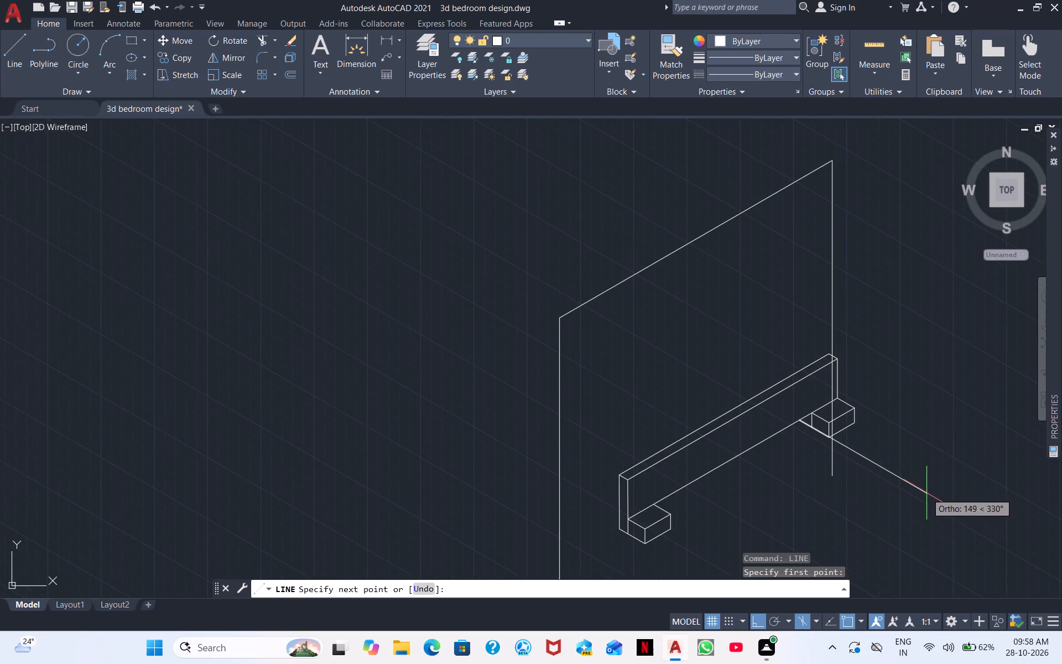
middle_drag(900, 485, 686, 370)
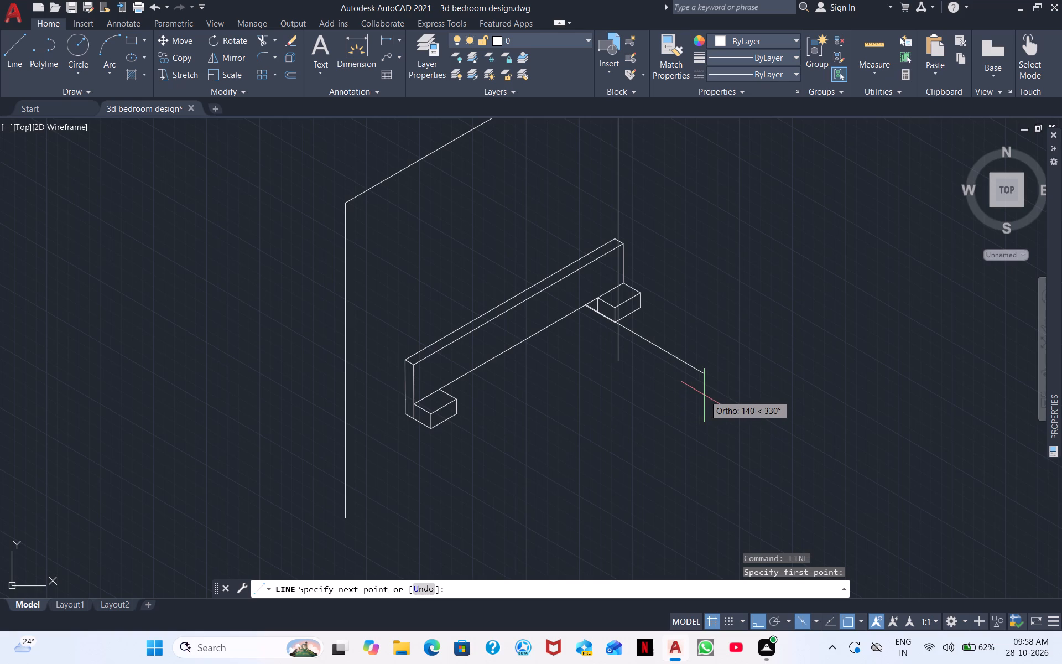
text(150)
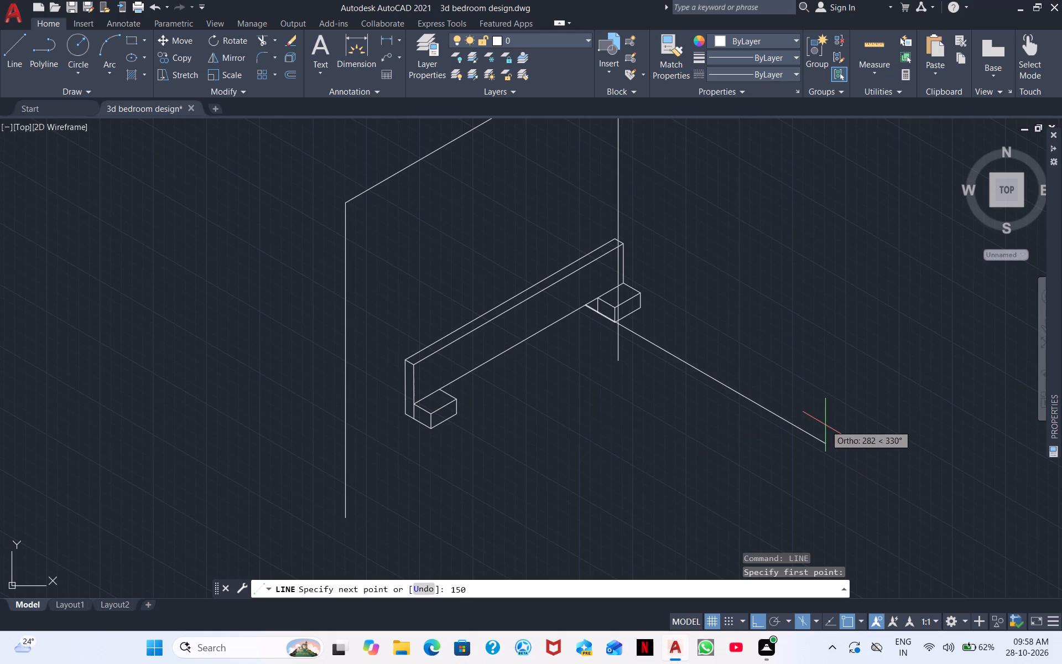
key(Return)
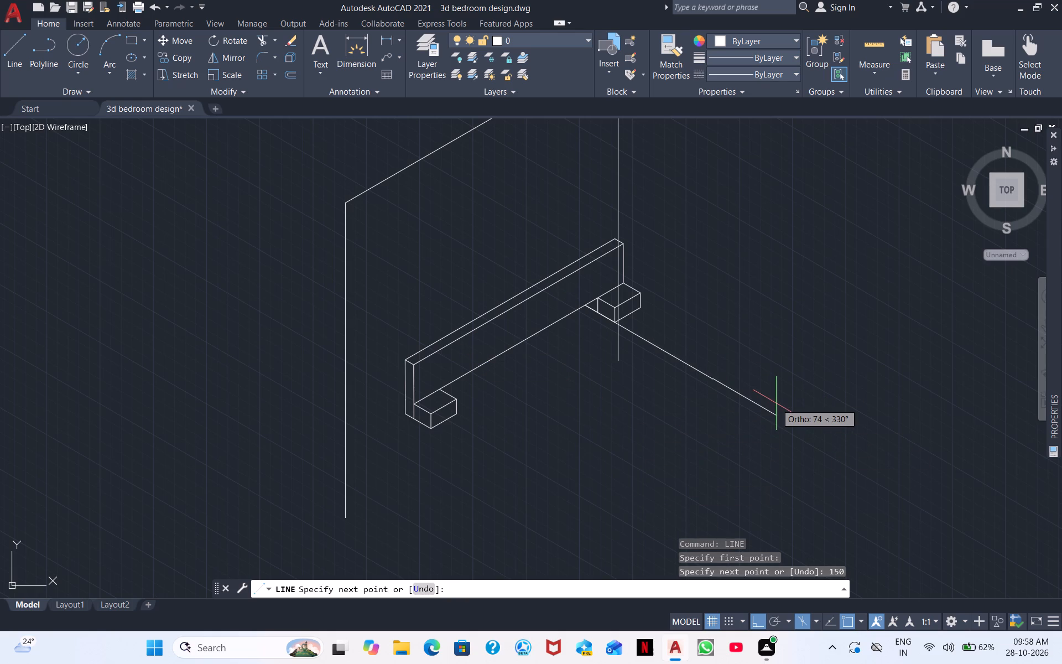
text(50)
key(Return)
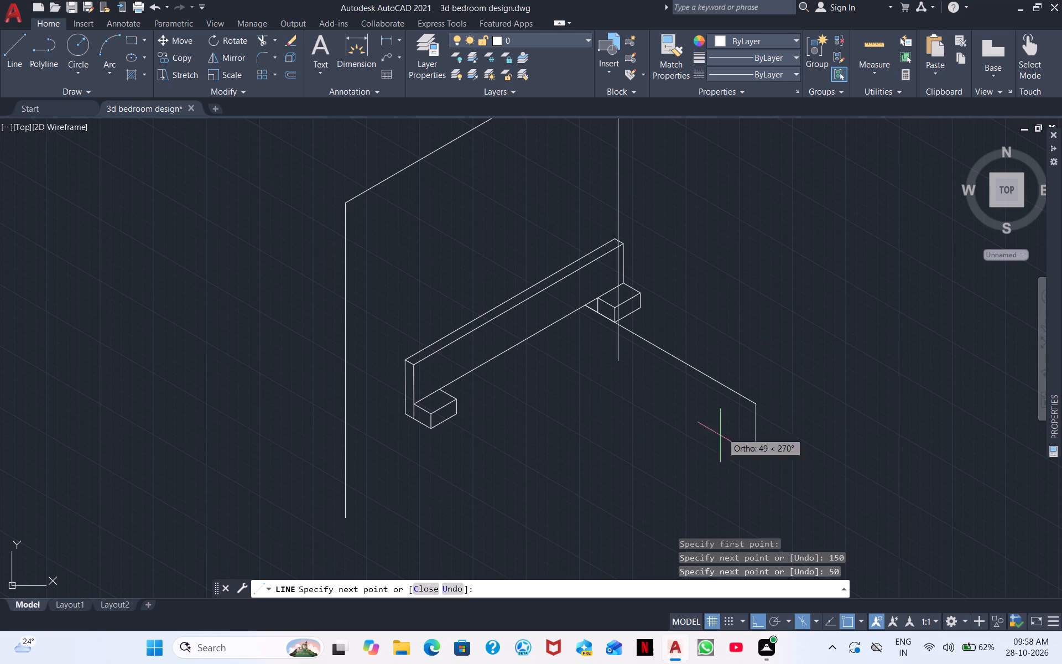
Continue the line straight down 30 from the outer end of the 200-long run.
scroll(706, 424, down, 2)
middle_drag(693, 458, 591, 495)
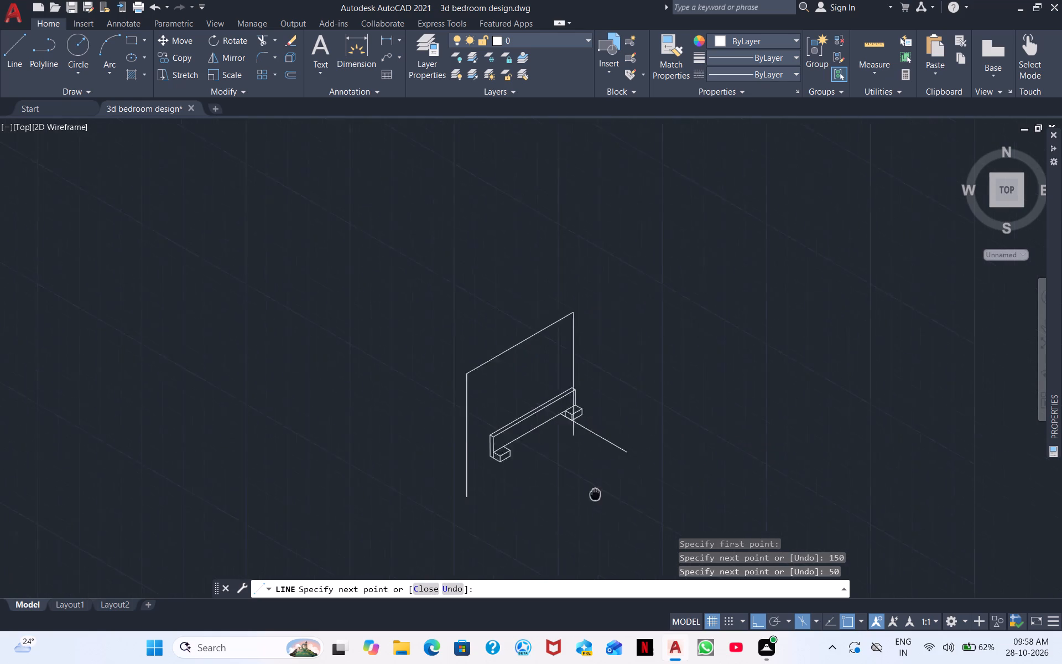
middle_drag(591, 495, 555, 501)
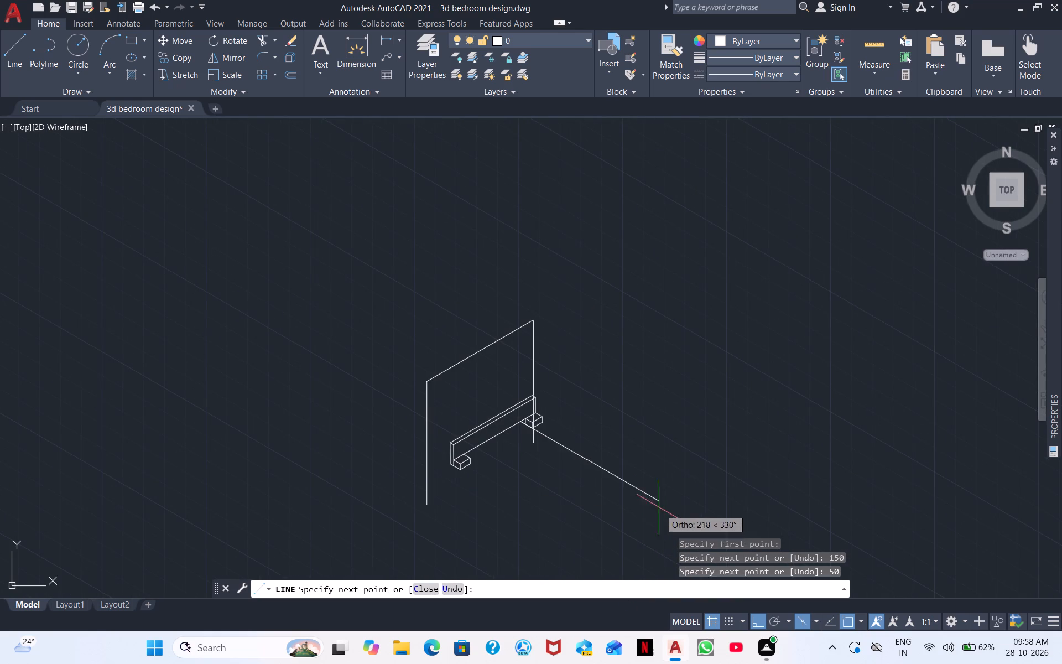
scroll(610, 499, down, 1)
scroll(610, 499, up, 3)
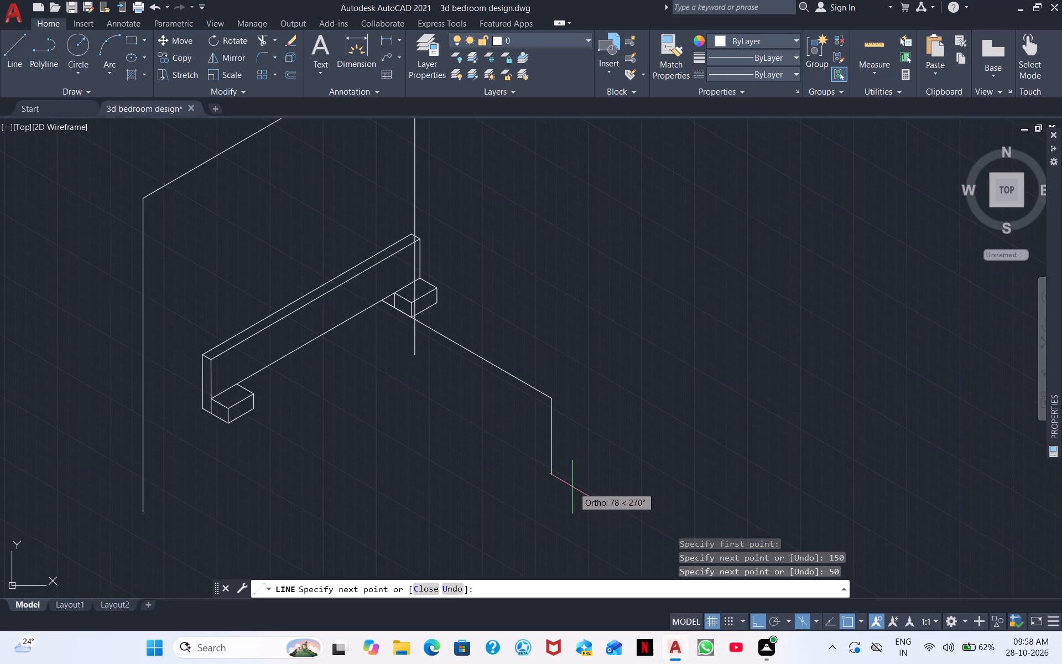
scroll(572, 487, up, 3)
middle_click(568, 495)
scroll(565, 501, down, 1)
text(30)
key(Return)
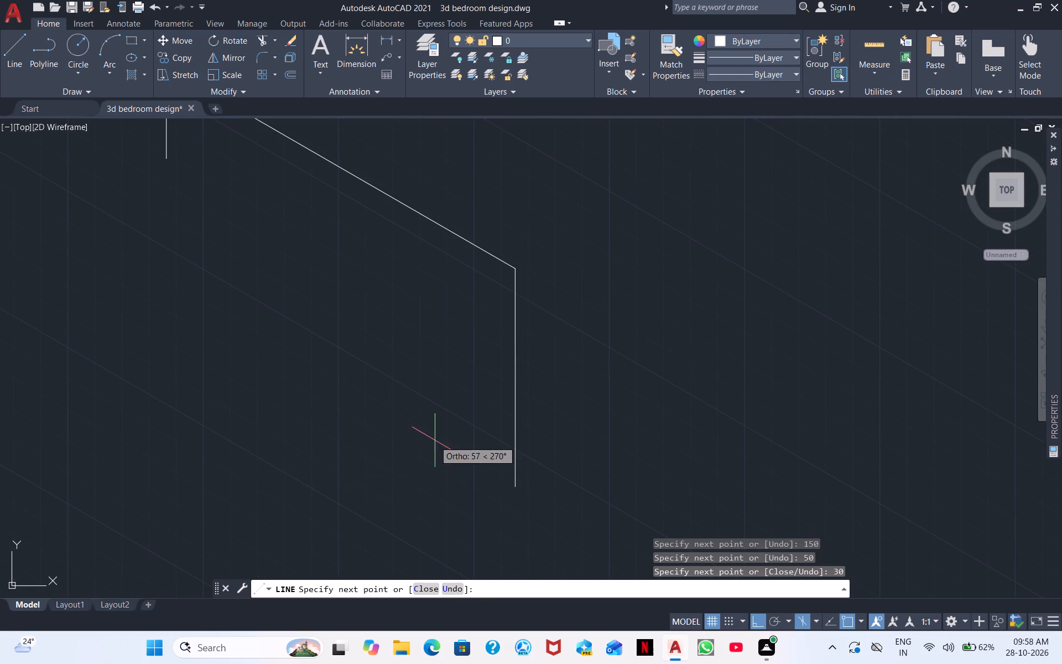
Draw the lower line back parallel to the upper one at 150°, running past the panel's bottom edge, and finish the line.
scroll(551, 429, down, 1)
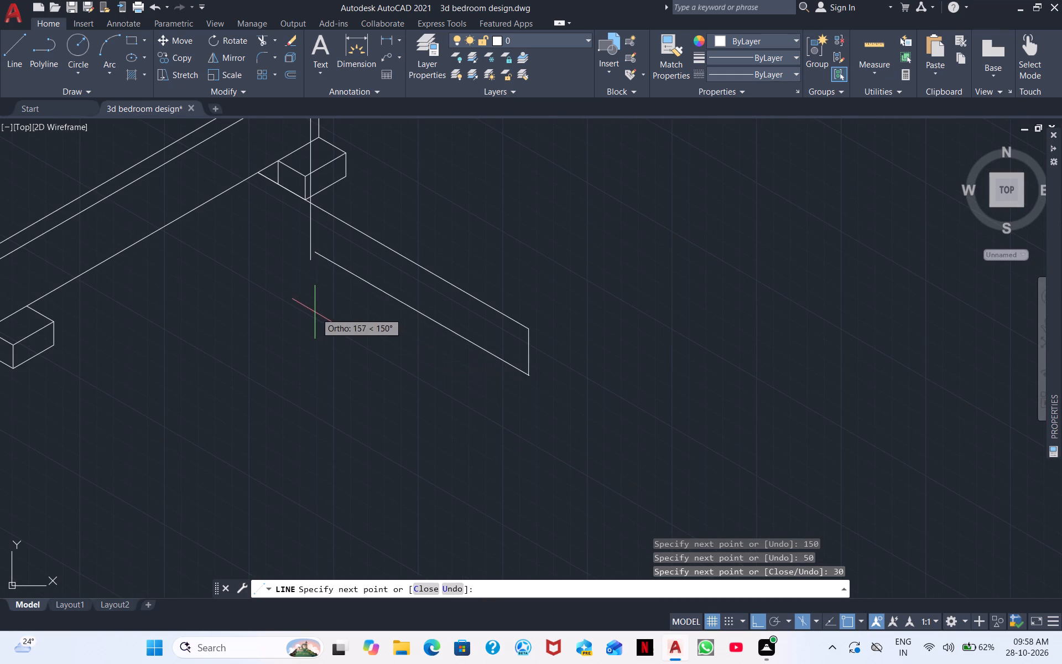
scroll(303, 306, down, 2)
scroll(301, 305, up, 4)
scroll(246, 262, down, 3)
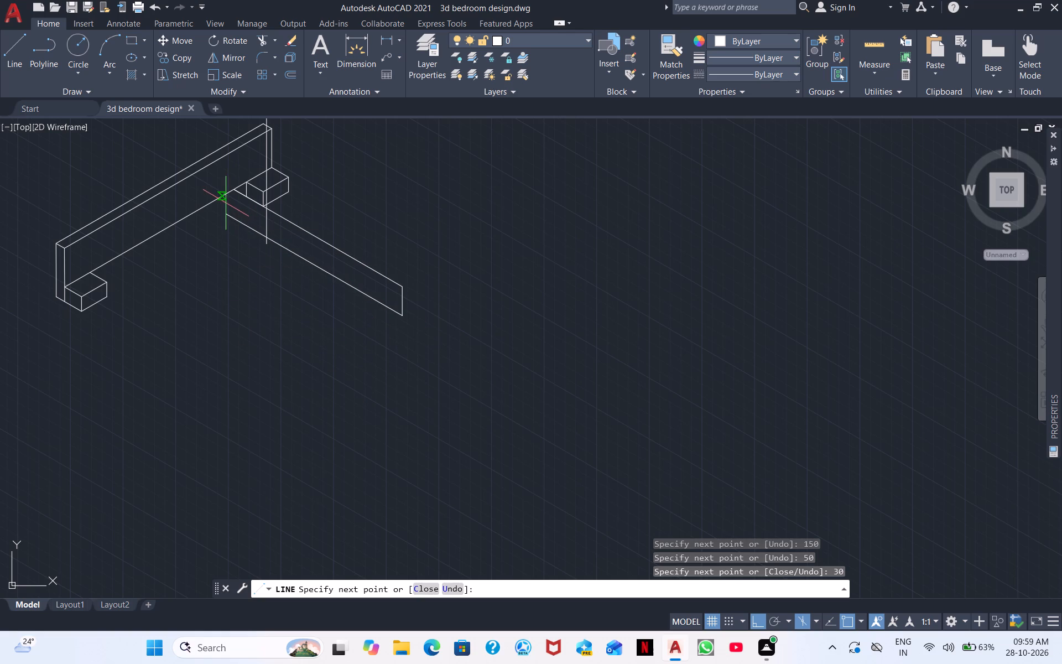
scroll(212, 199, up, 5)
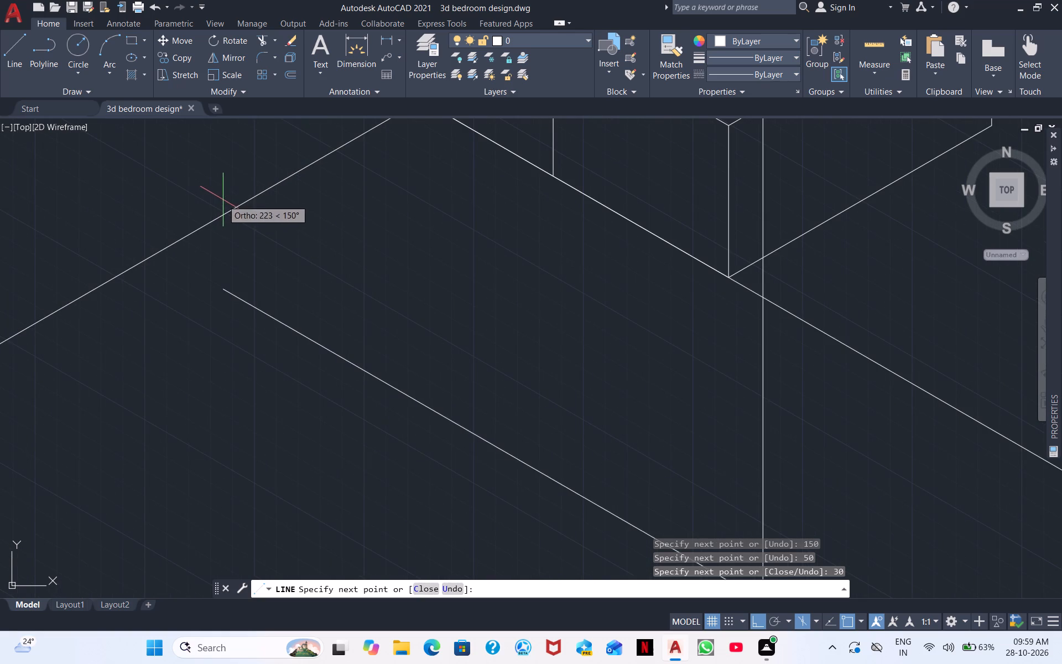
click(118, 189)
right_click(289, 263)
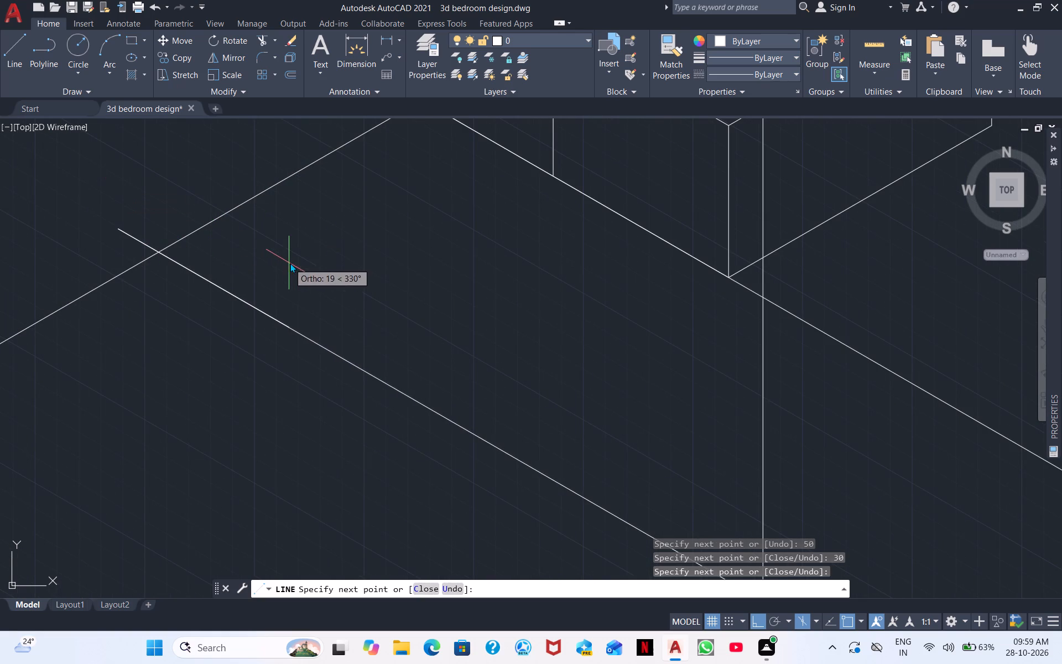
click(320, 270)
Switch the isometric plane to Top while trying a line at 210° from the far side outline's upper outer corner.
scroll(387, 286, down, 3)
middle_drag(563, 340, 528, 328)
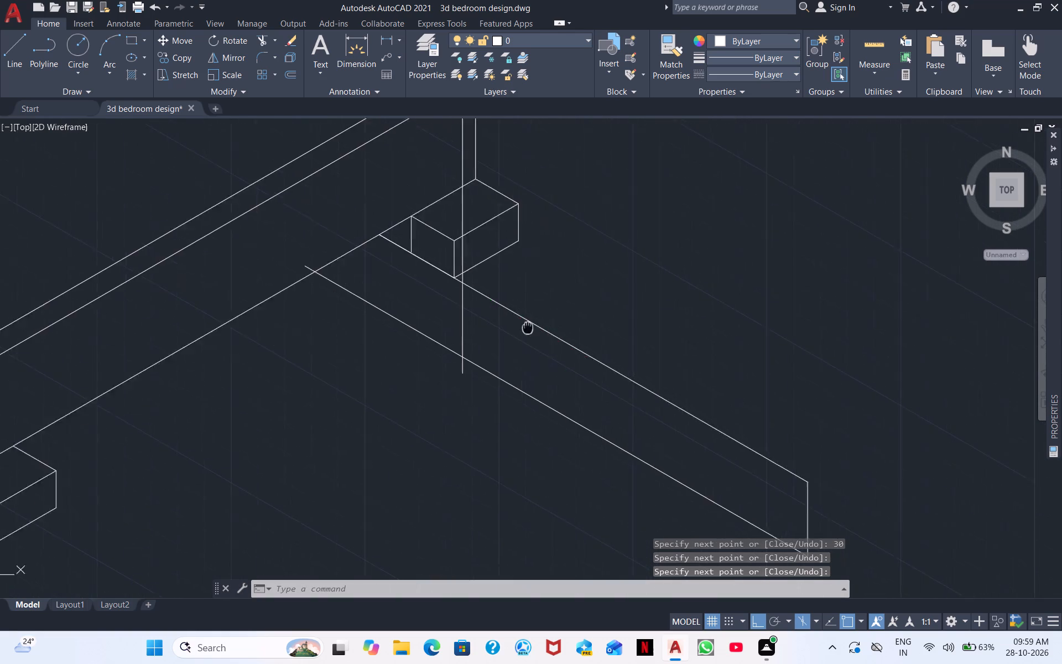
middle_drag(528, 328, 315, 170)
scroll(342, 246, down, 1)
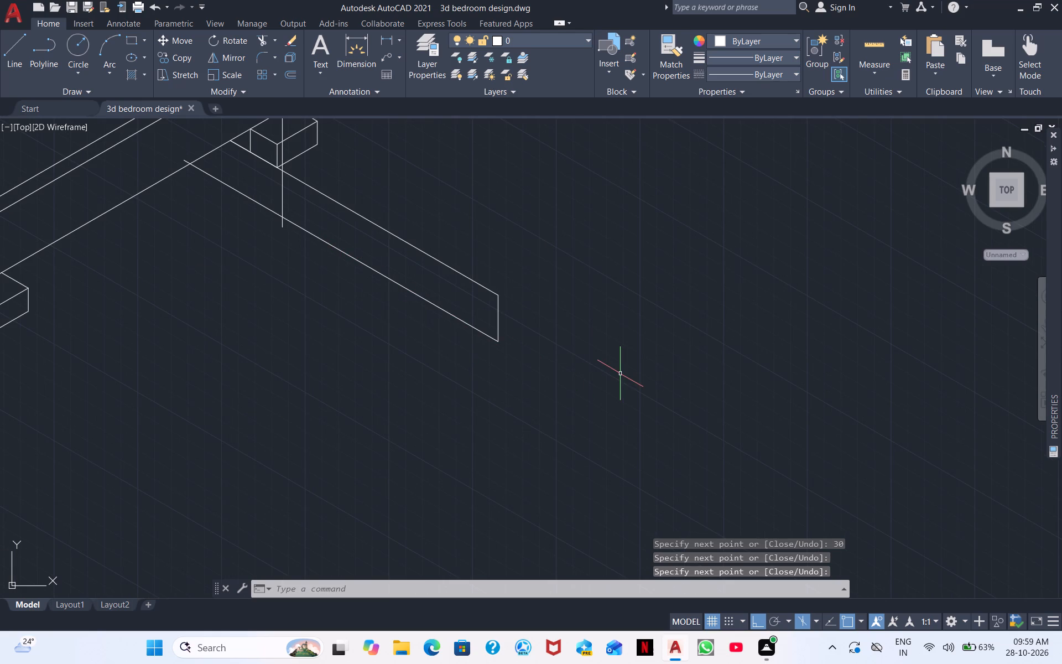
right_click(650, 328)
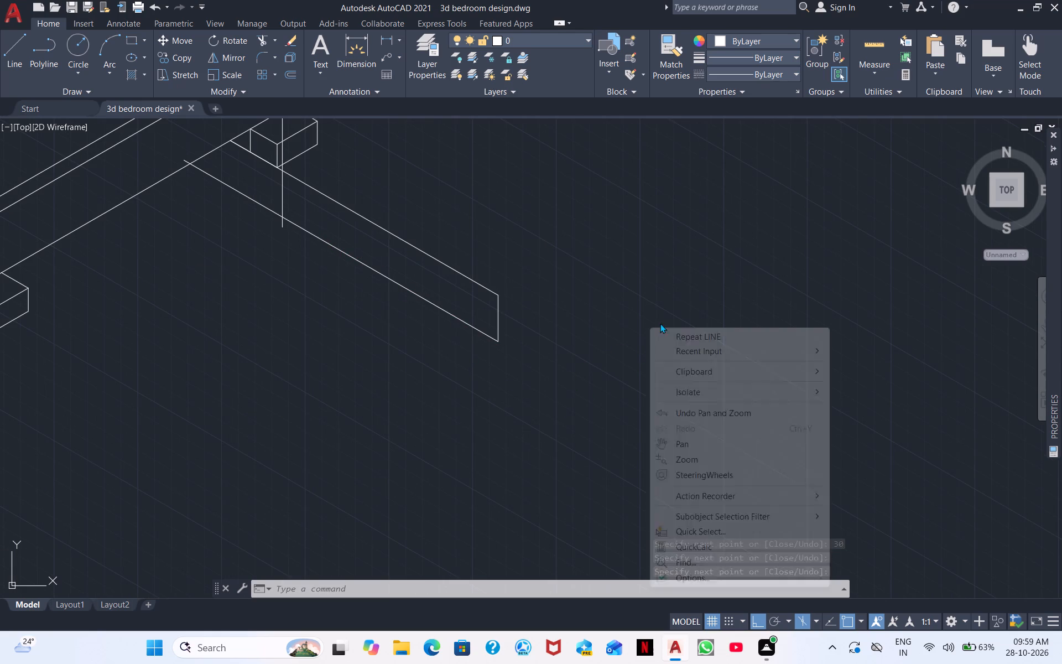
click(729, 338)
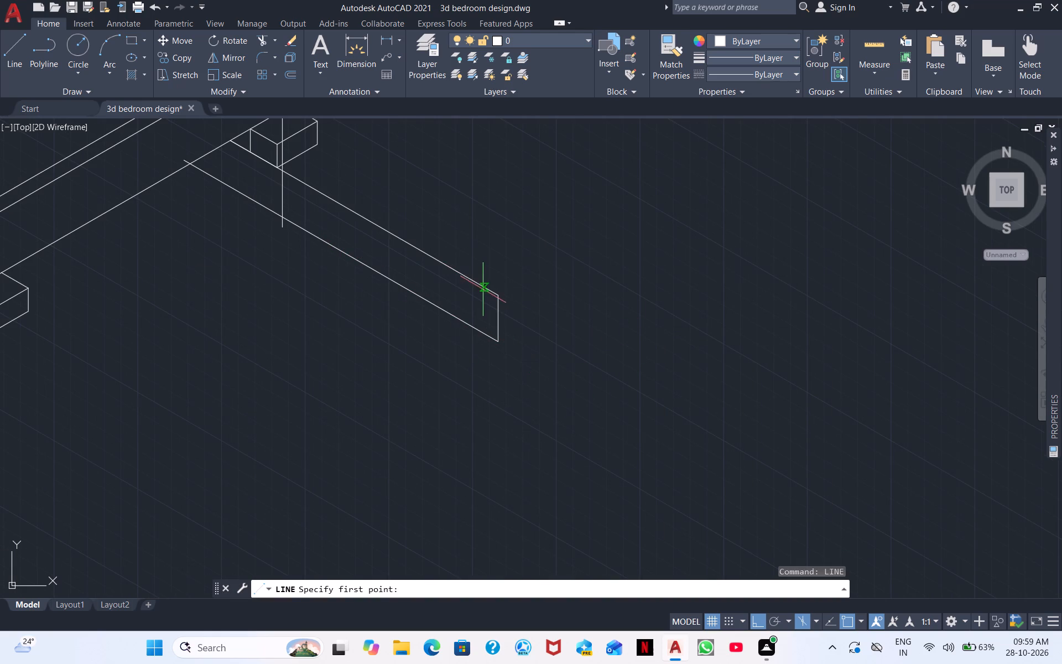
click(494, 291)
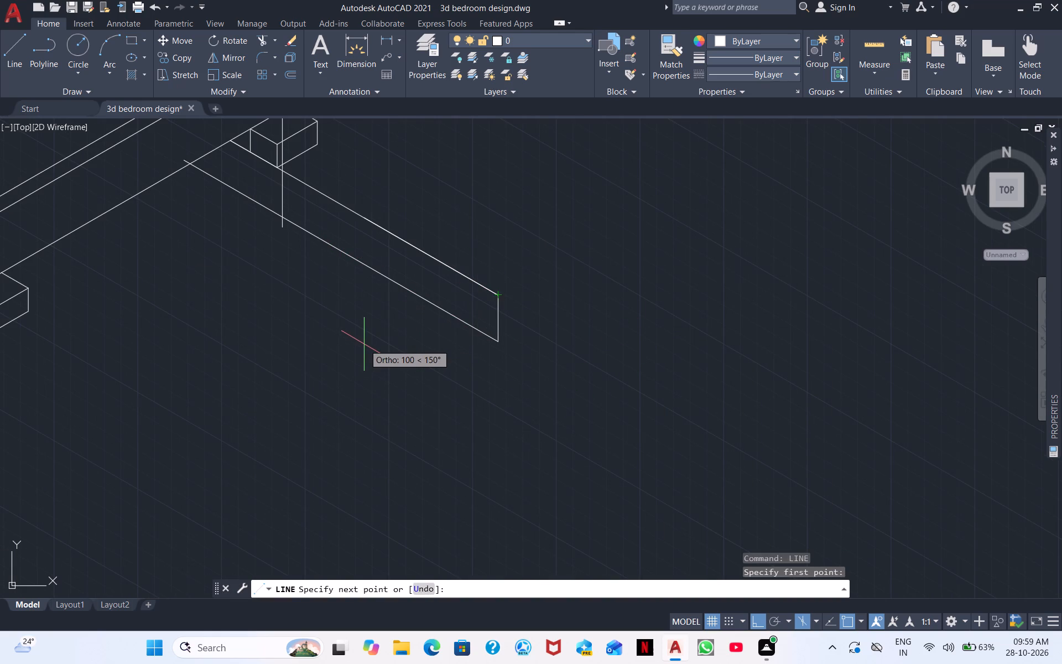
key(F5)
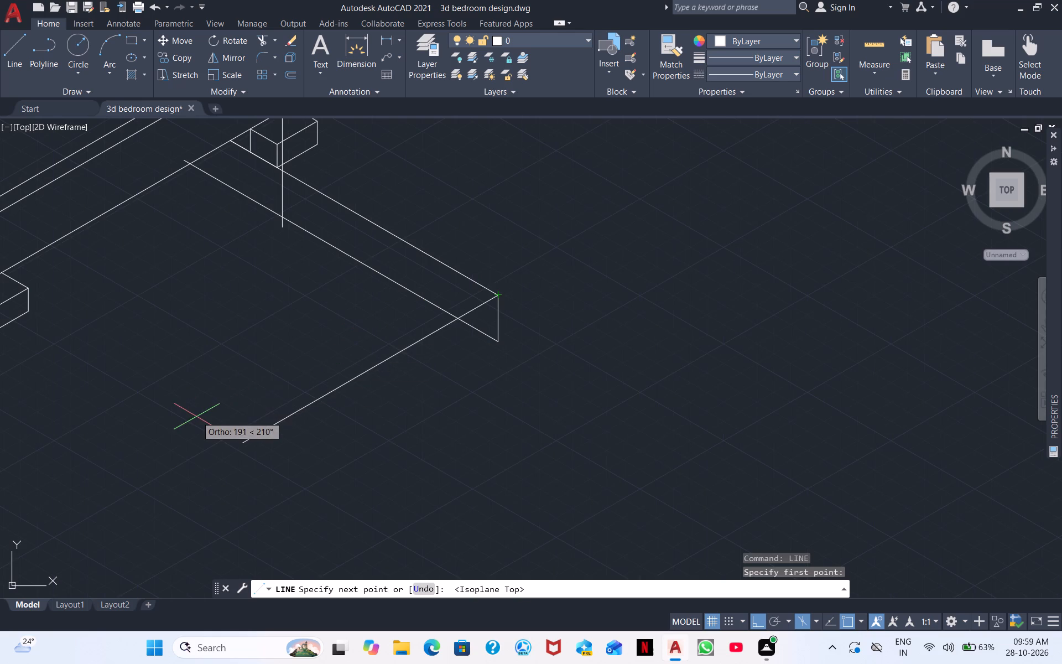
scroll(196, 417, down, 2)
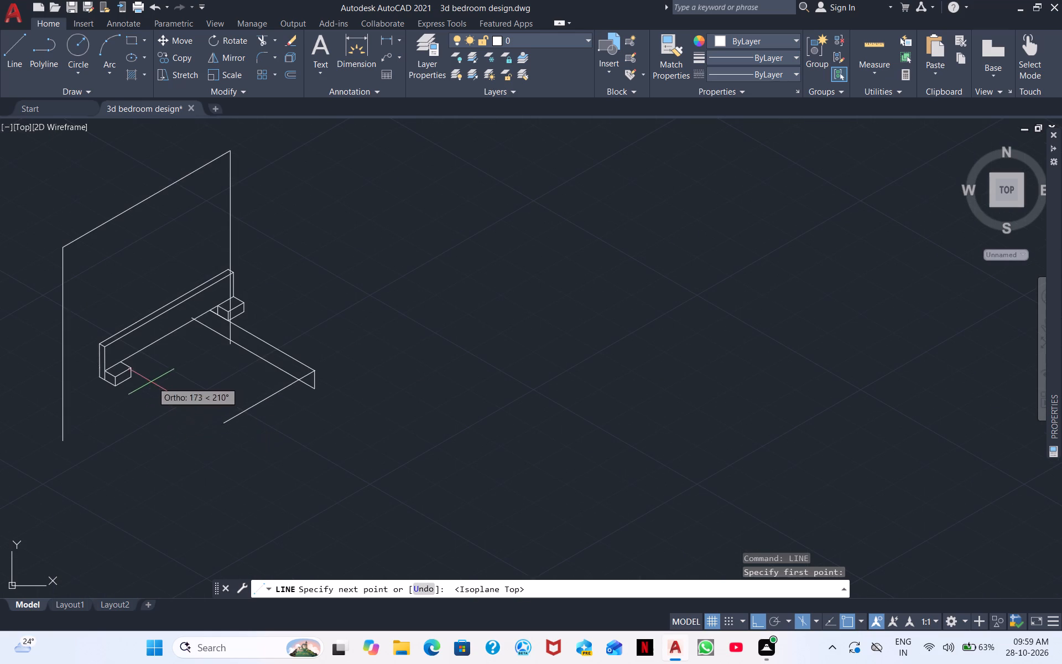
scroll(202, 416, up, 2)
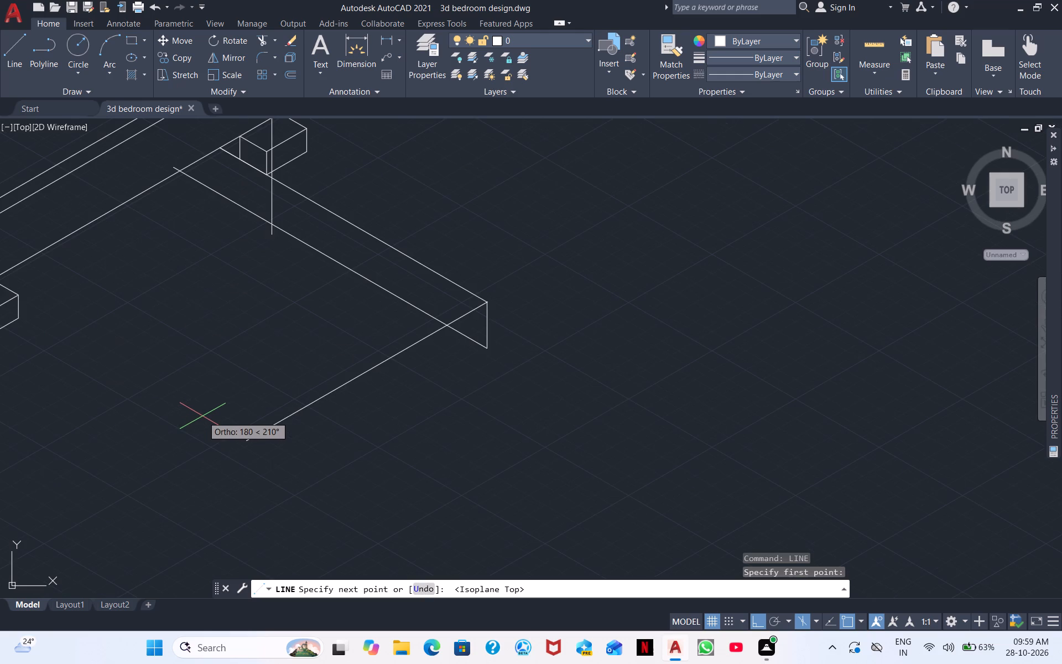
middle_drag(205, 424, 399, 422)
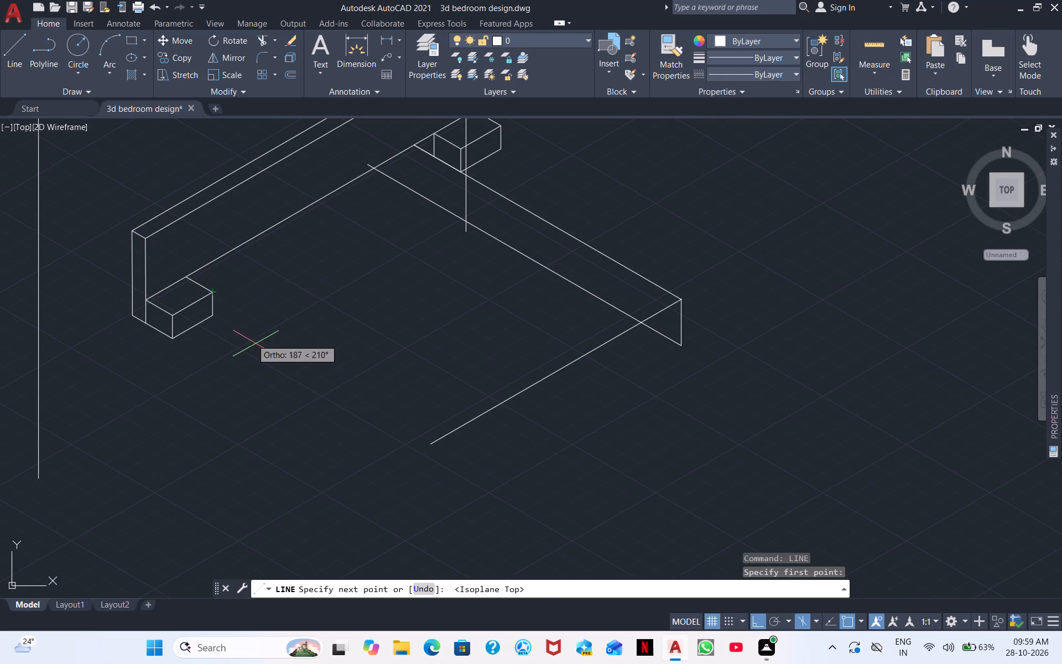
key(Escape)
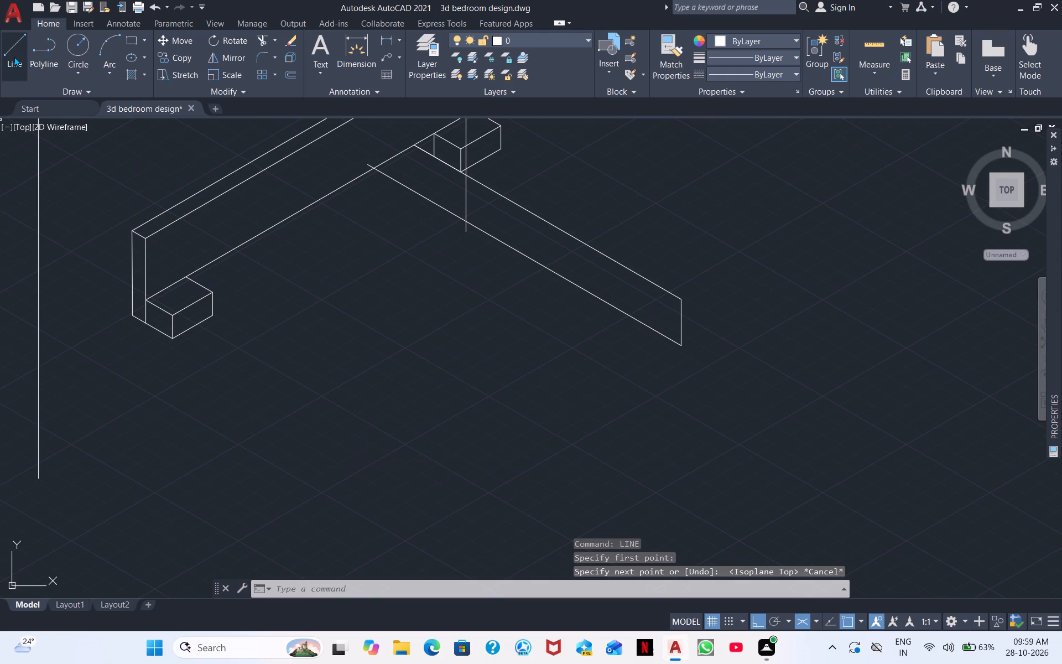
Draw a long 330° line from the near unit's top corner on the panel's bottom edge, parallel to the far side line.
click(14, 56)
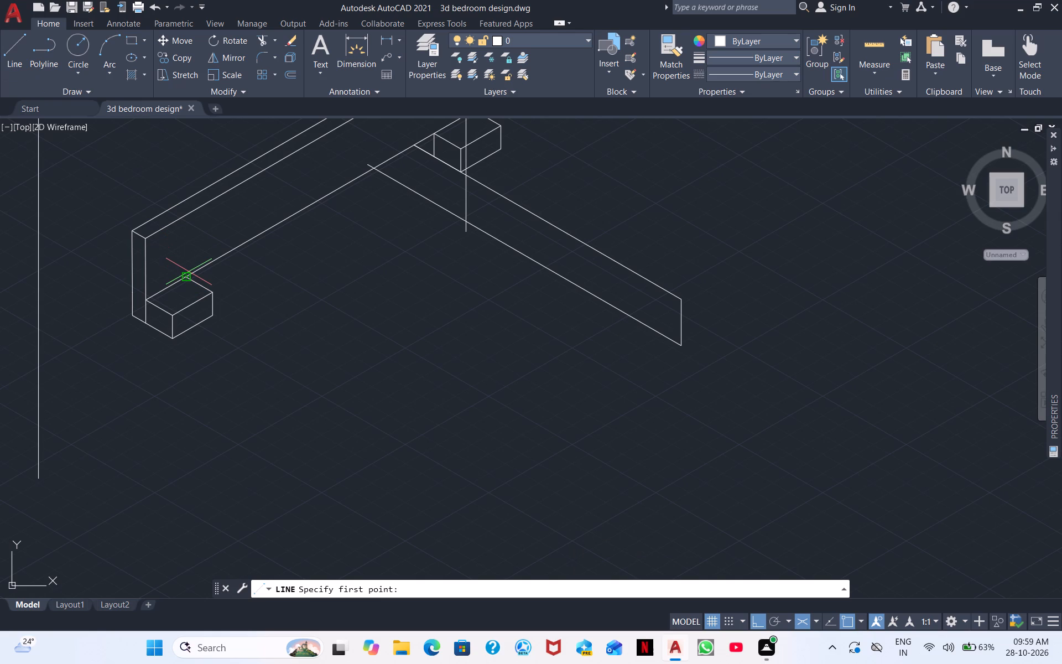
click(189, 272)
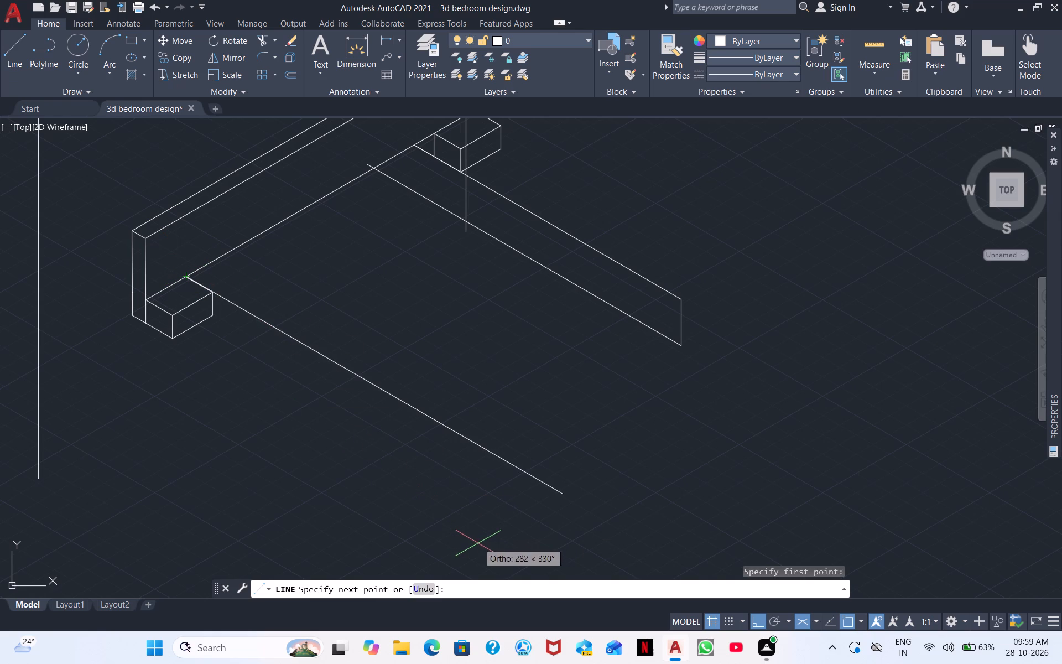
click(594, 535)
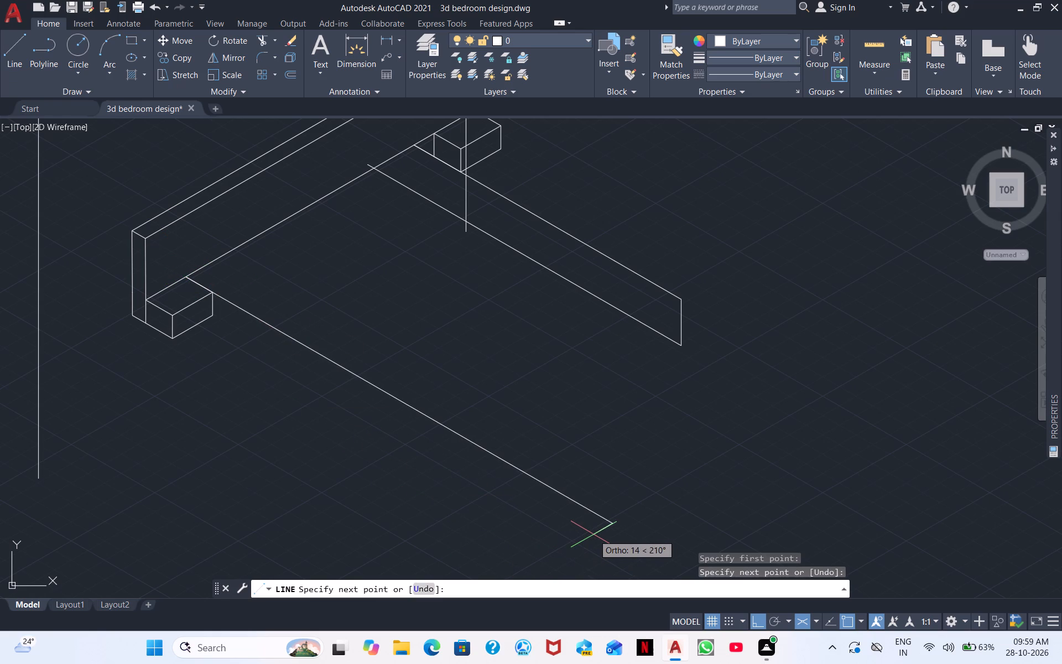
key(Escape)
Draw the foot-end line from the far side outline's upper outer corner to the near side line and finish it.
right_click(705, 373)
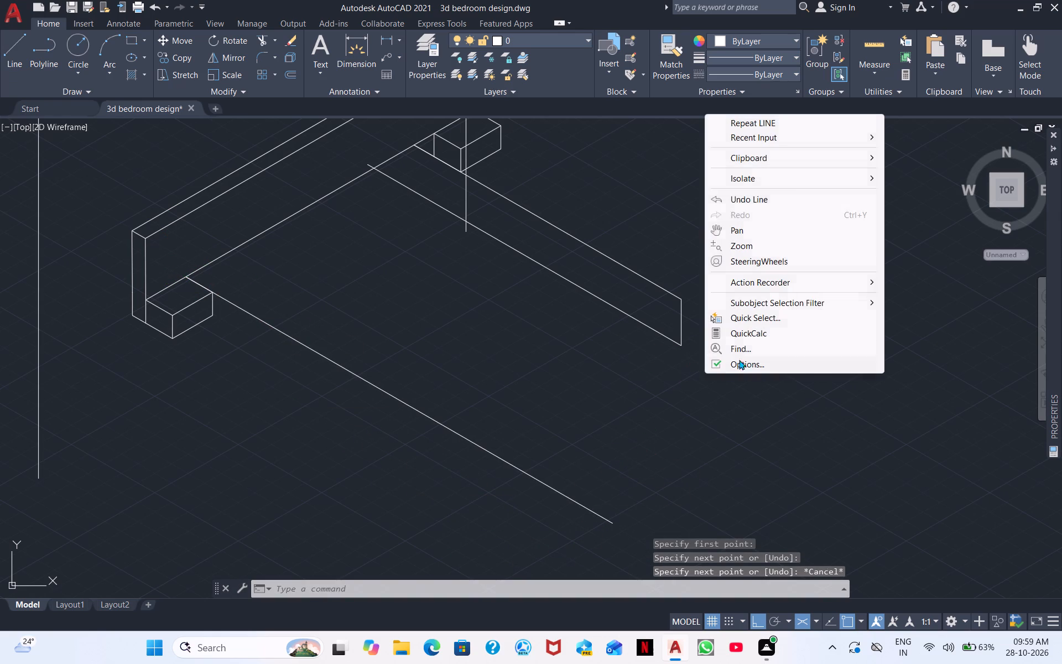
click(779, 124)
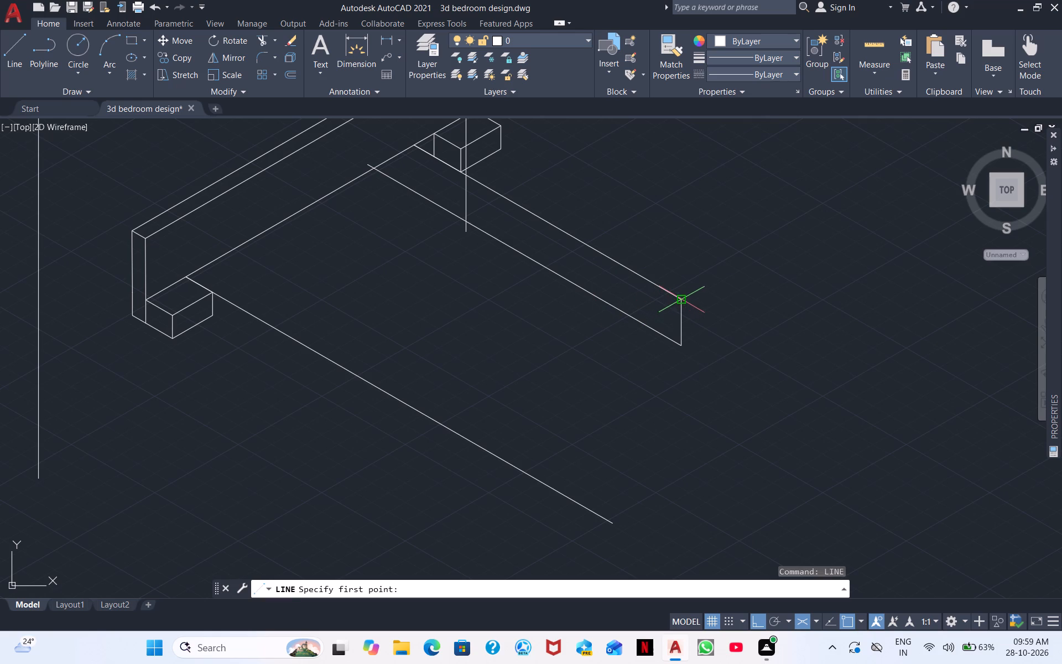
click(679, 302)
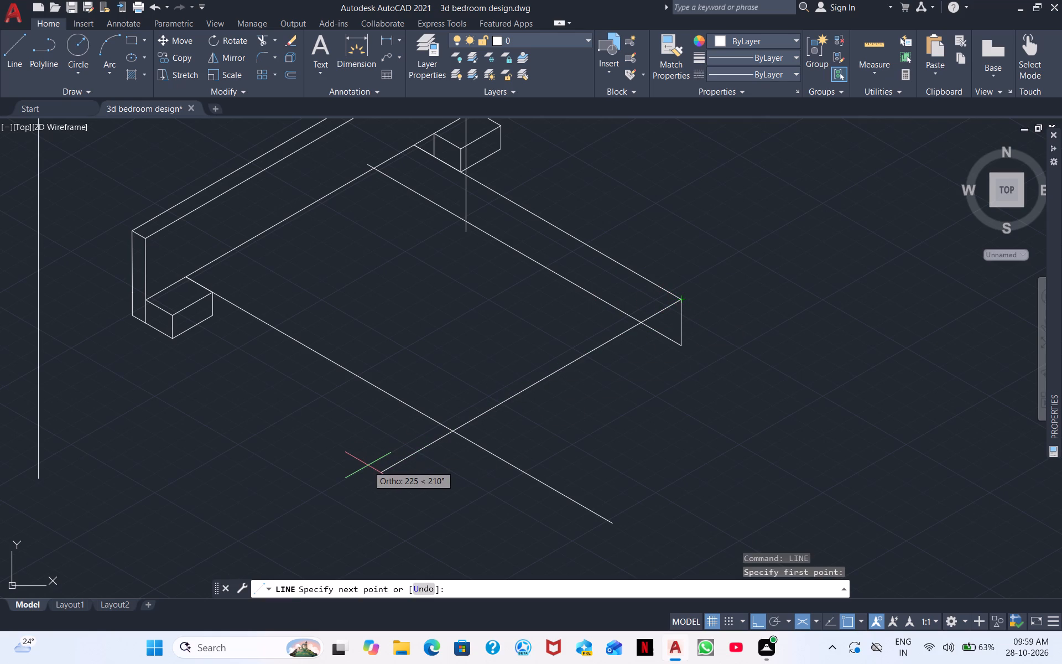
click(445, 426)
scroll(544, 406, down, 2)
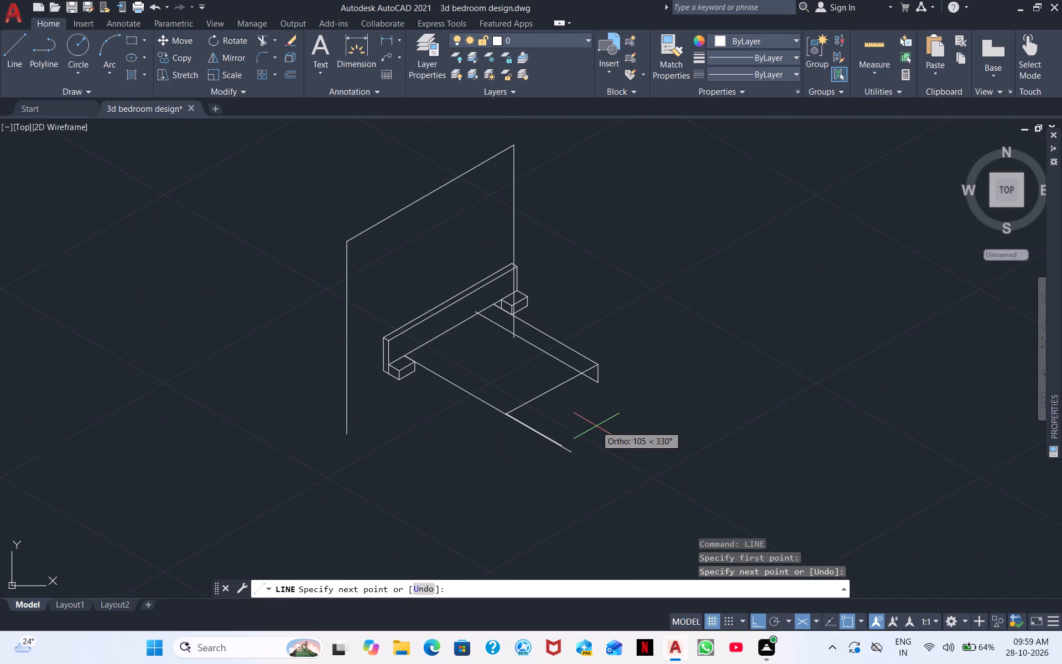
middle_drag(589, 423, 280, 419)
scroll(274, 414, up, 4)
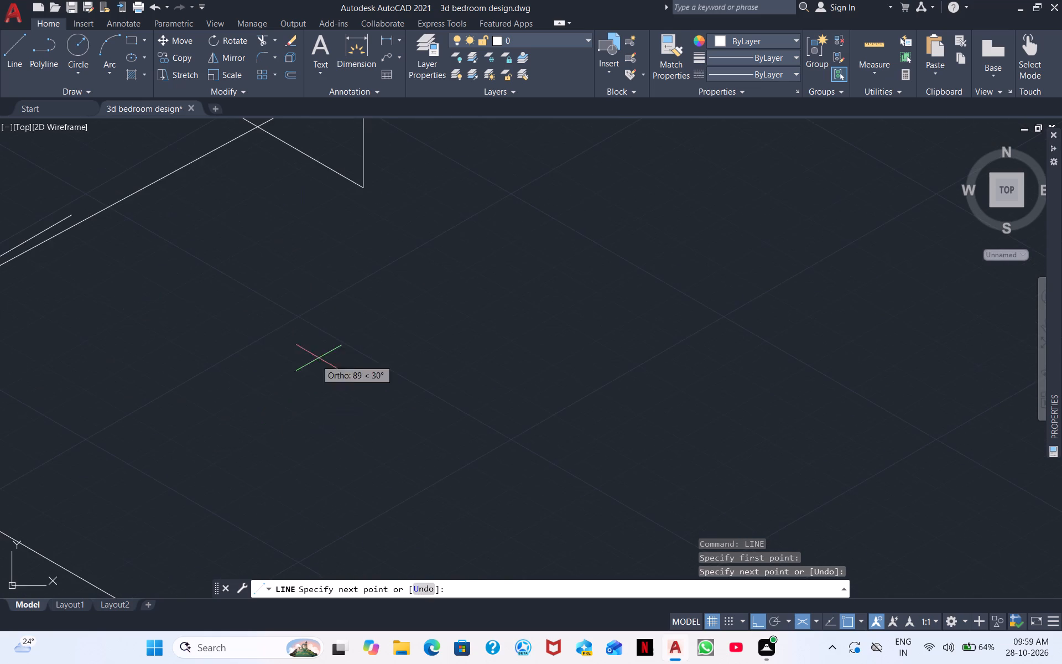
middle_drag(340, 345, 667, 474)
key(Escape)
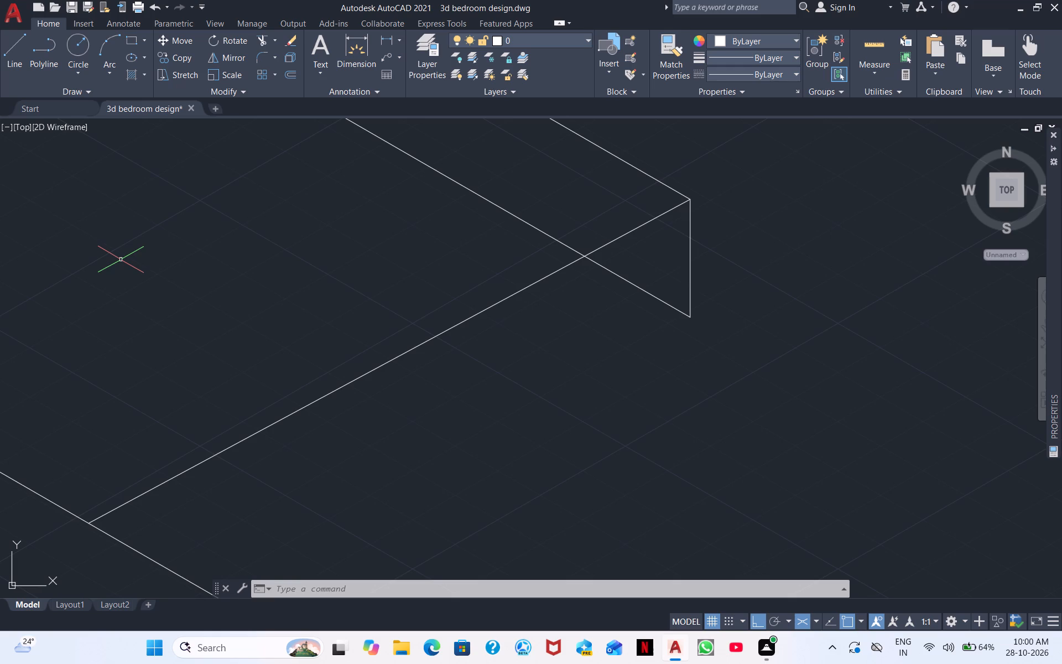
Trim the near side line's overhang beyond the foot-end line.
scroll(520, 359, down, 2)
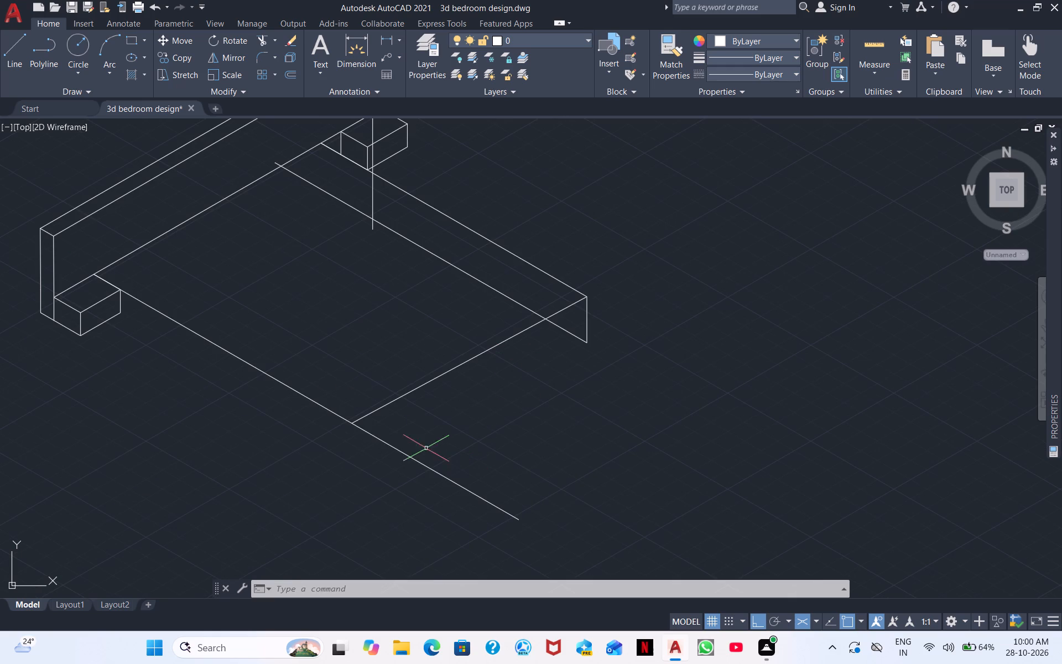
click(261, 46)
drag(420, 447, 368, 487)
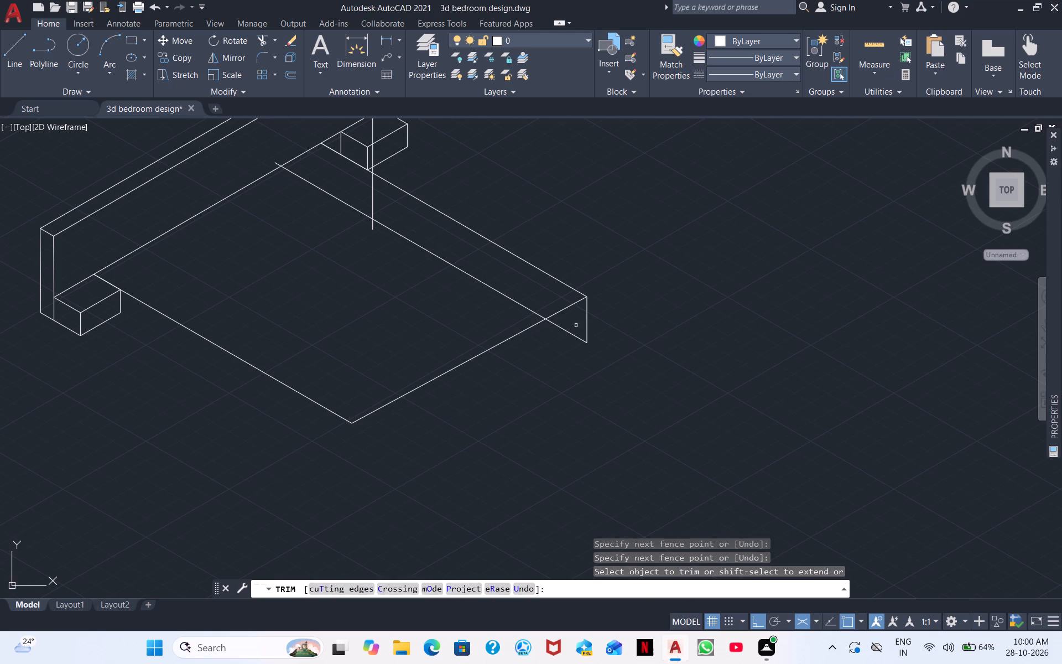
Trim away the lower far-side line where it runs inside the bed outline, up to the panel's bottom edge.
scroll(494, 276, up, 1)
drag(473, 276, 398, 329)
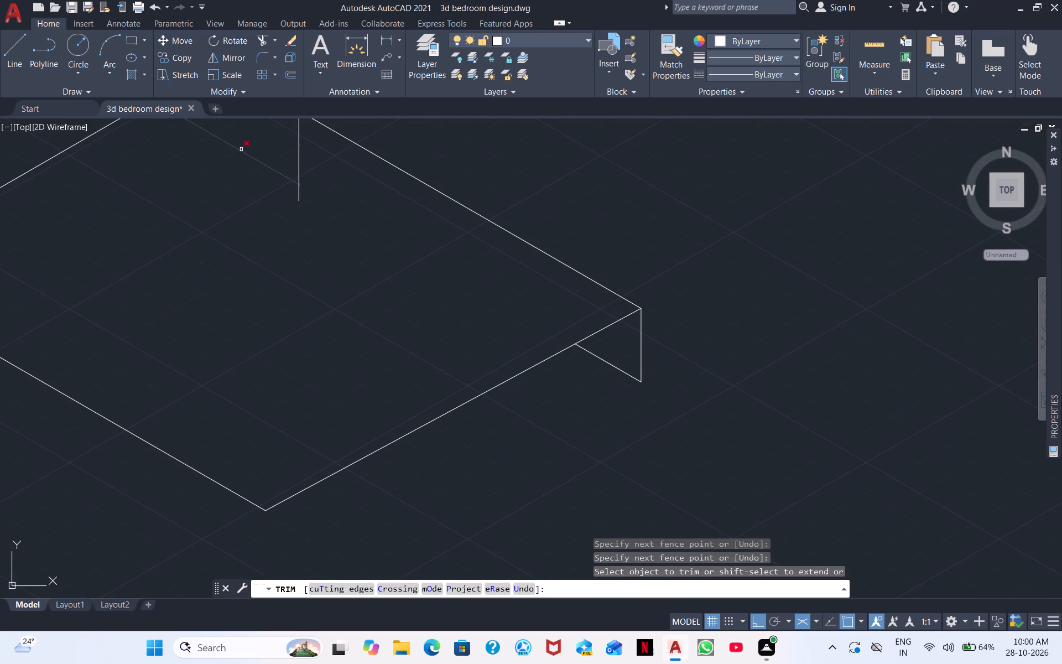
drag(251, 144, 183, 210)
scroll(240, 287, down, 2)
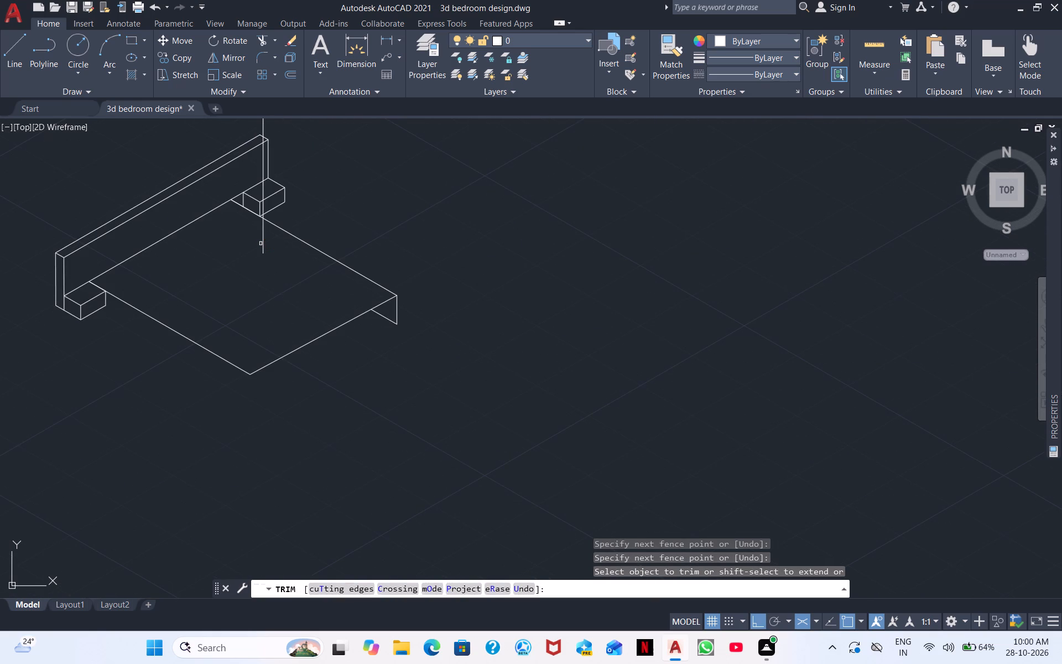
scroll(270, 245, down, 2)
scroll(229, 241, up, 3)
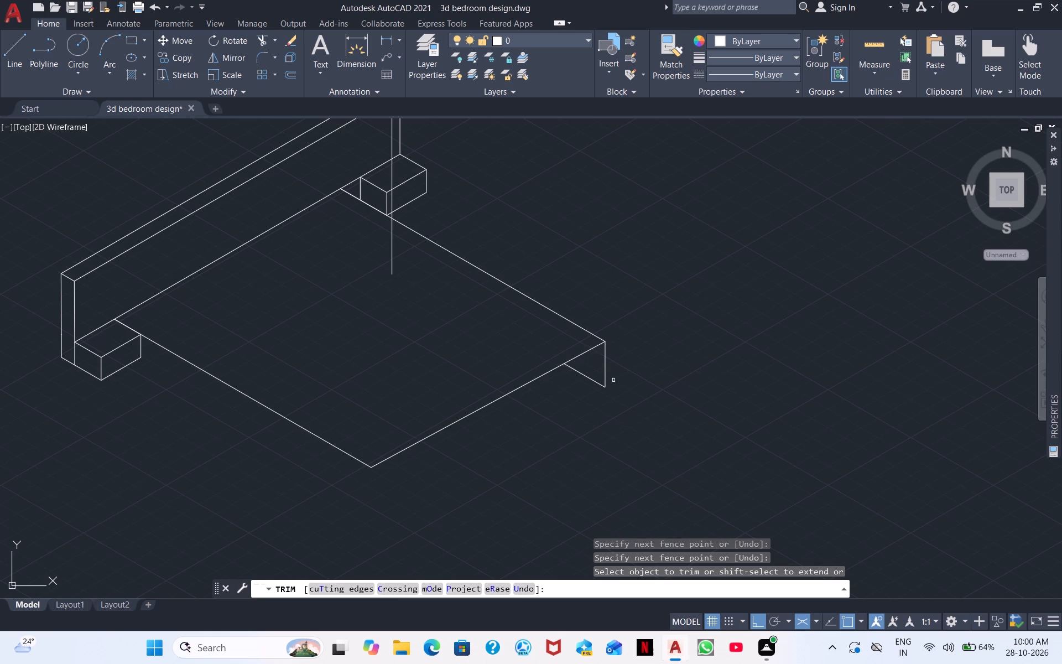
scroll(524, 425, down, 1)
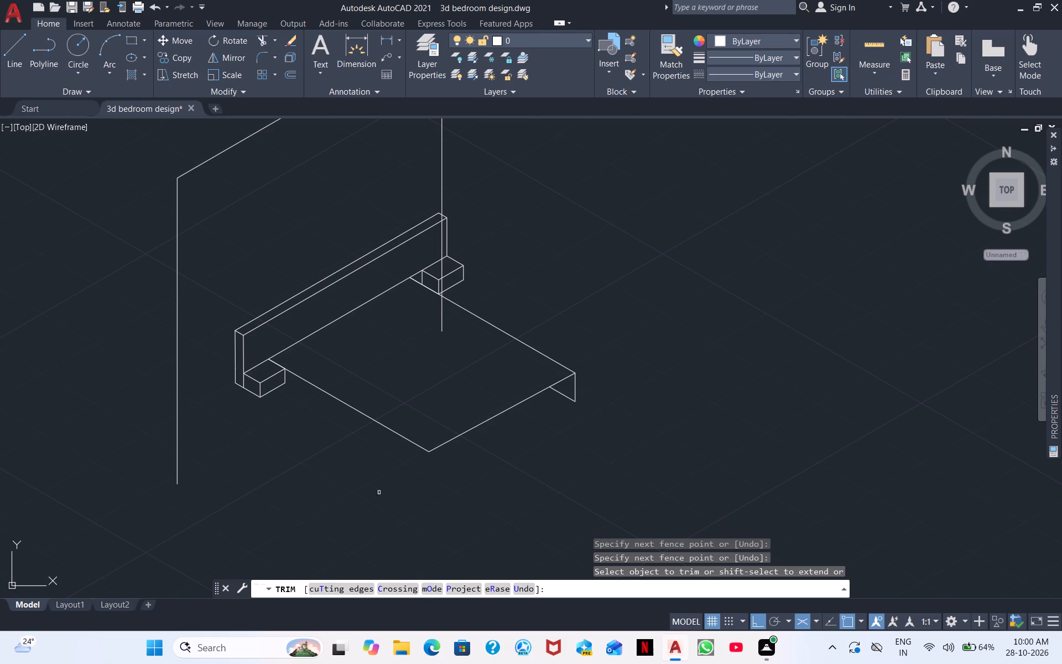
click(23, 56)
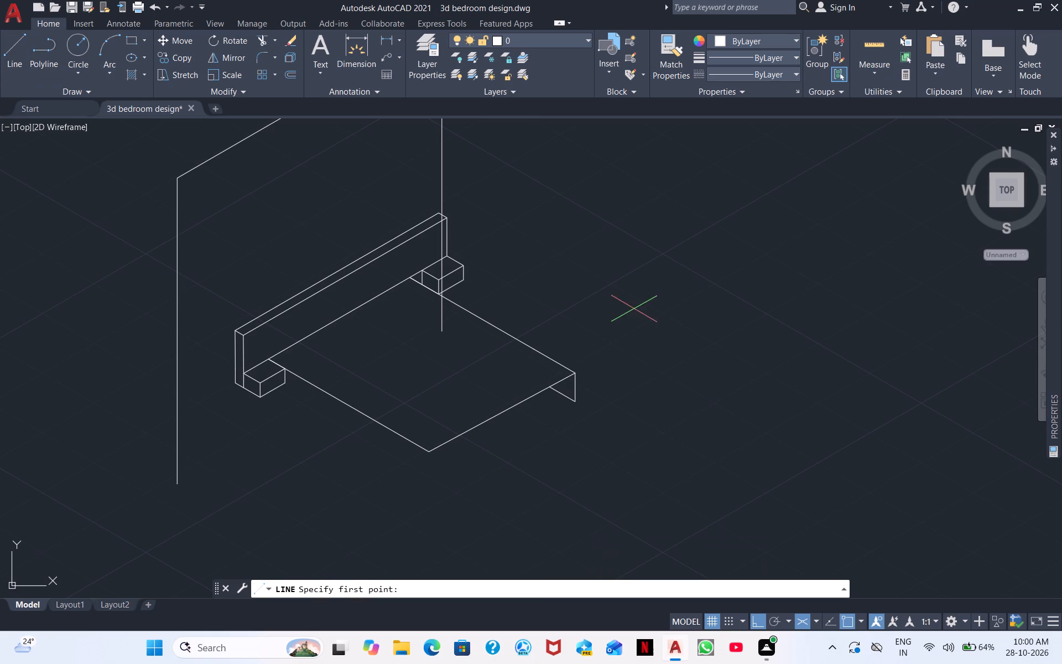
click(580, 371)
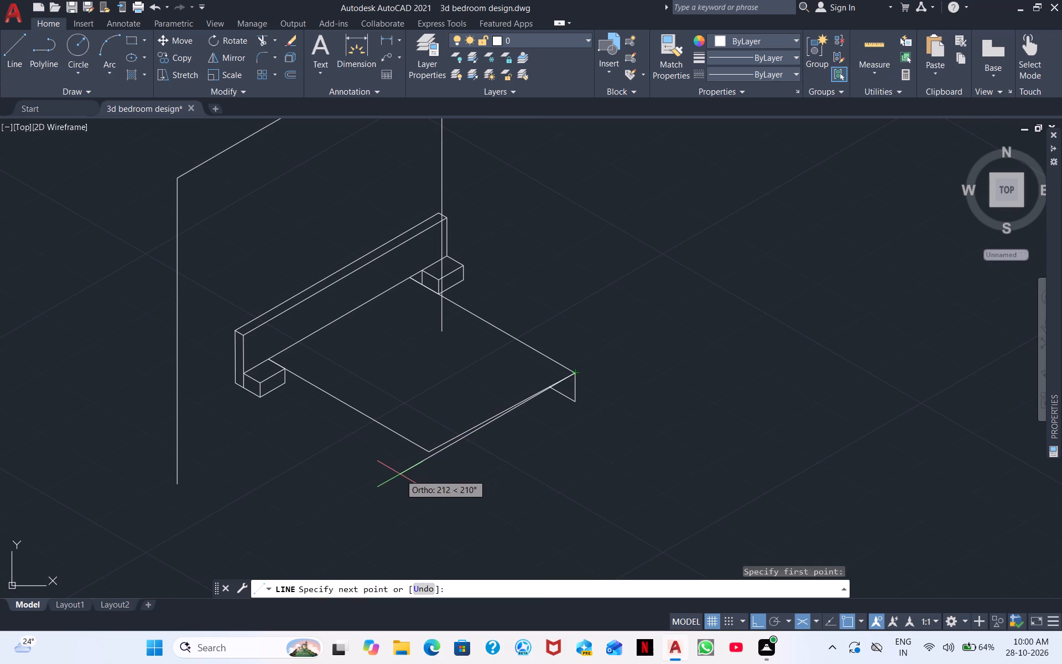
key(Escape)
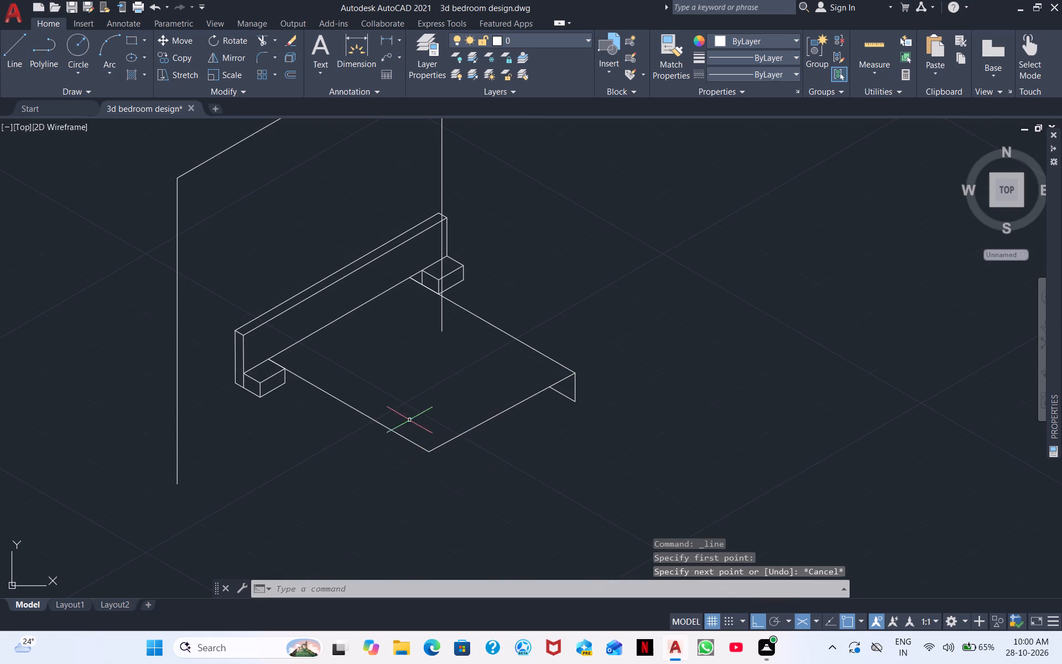
Erase the near side line and the foot-end line of the bed outline.
click(363, 414)
right_click(391, 390)
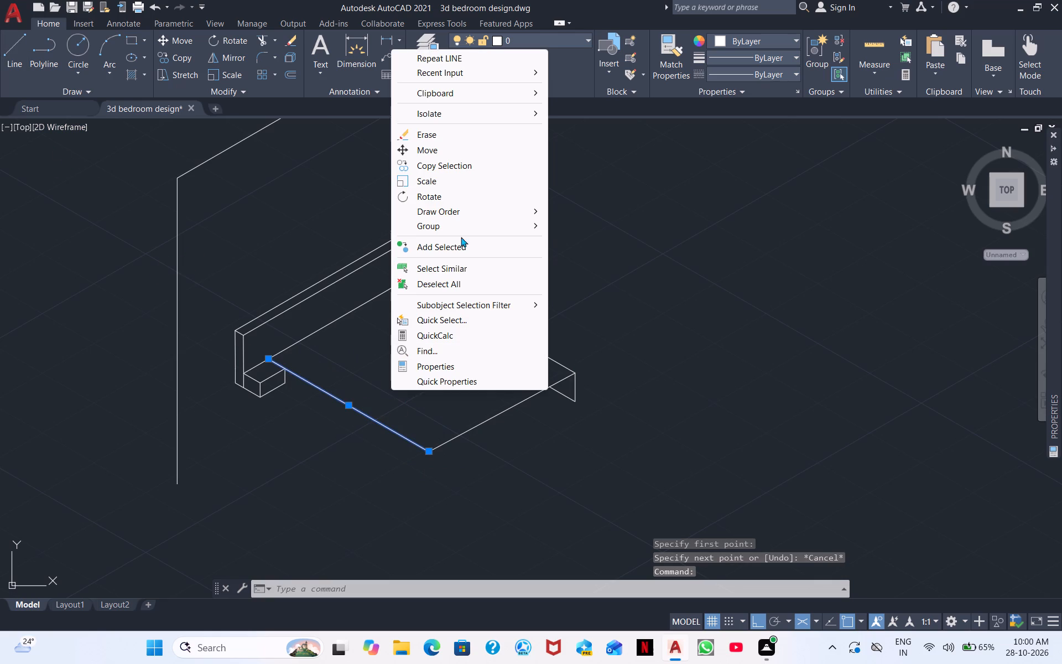
click(461, 134)
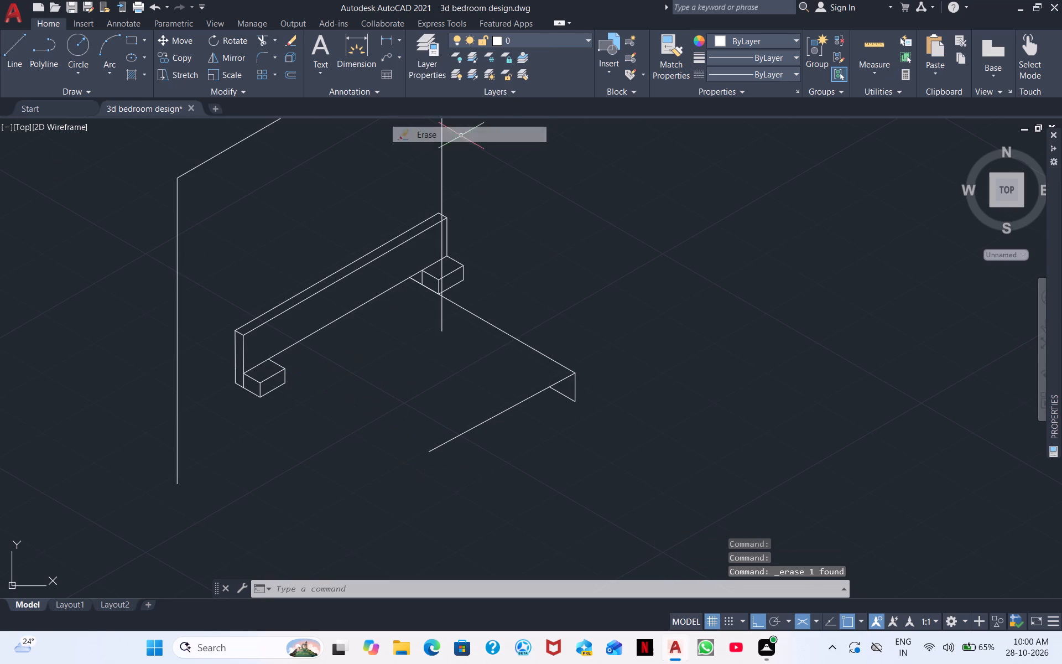
drag(528, 421, 482, 388)
right_click(440, 381)
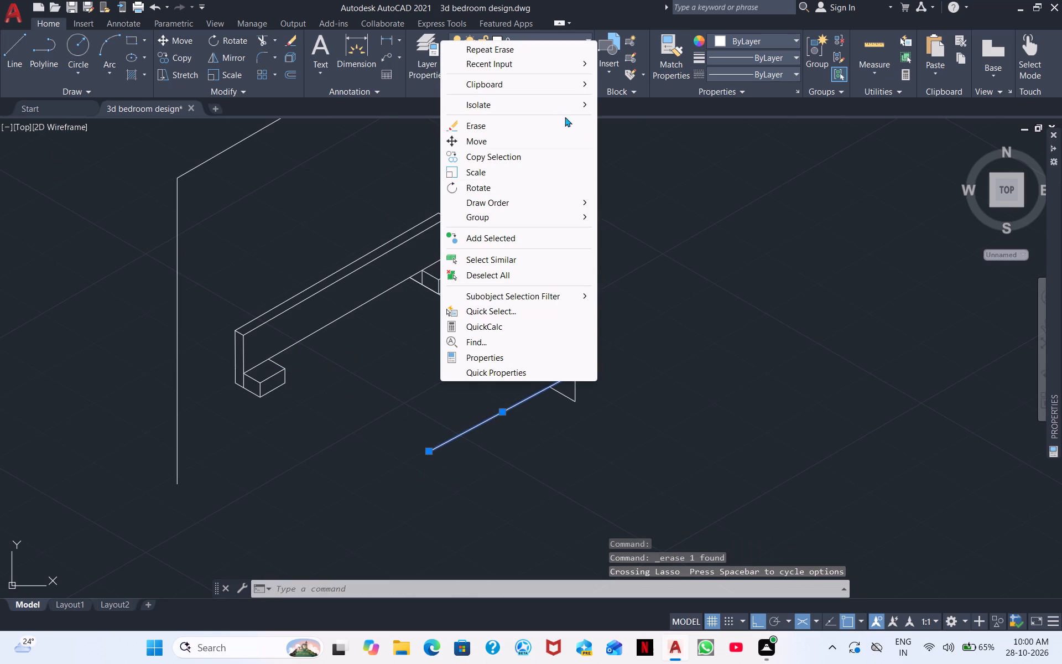
click(493, 123)
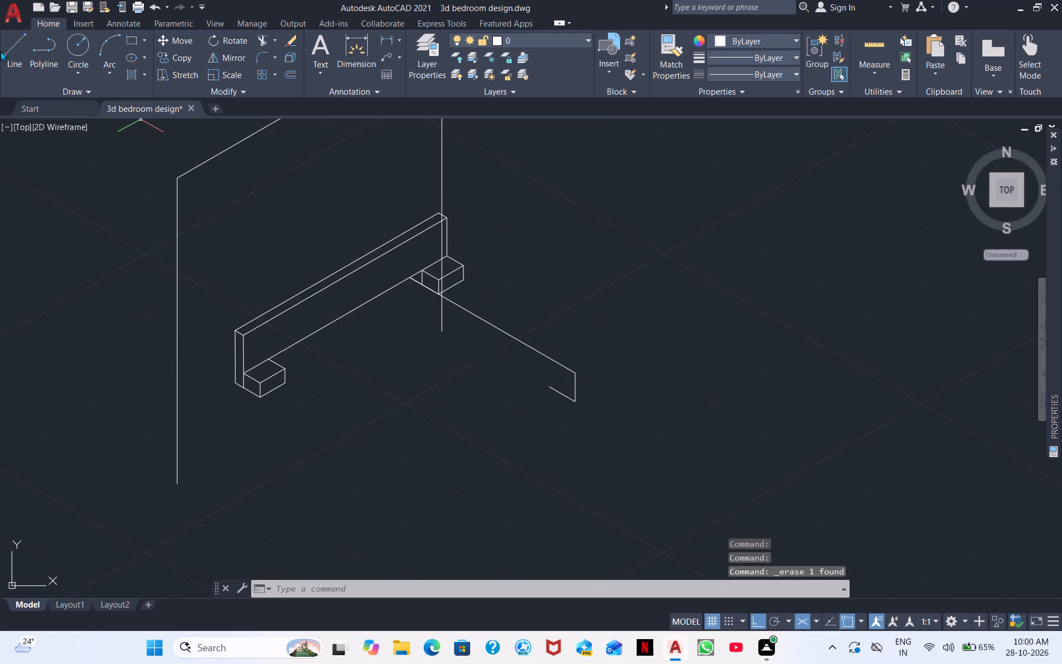
Draw a long 330° line from the near box unit's top outer corner, parallel to the far side line.
click(12, 48)
scroll(329, 395, up, 3)
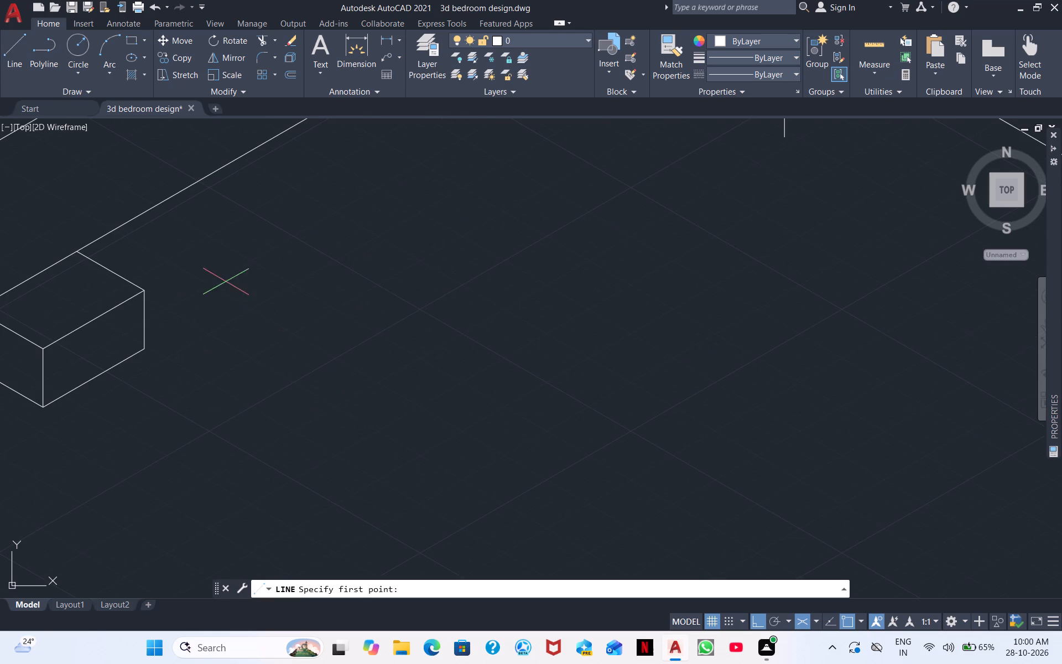
click(145, 290)
scroll(359, 525, down, 3)
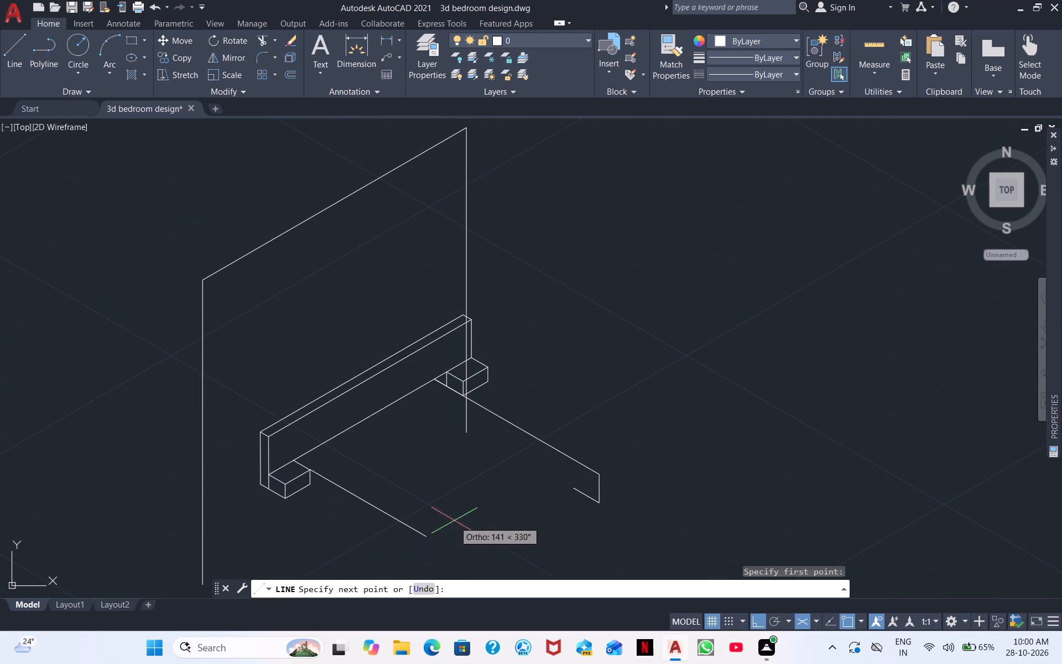
middle_drag(508, 543, 377, 296)
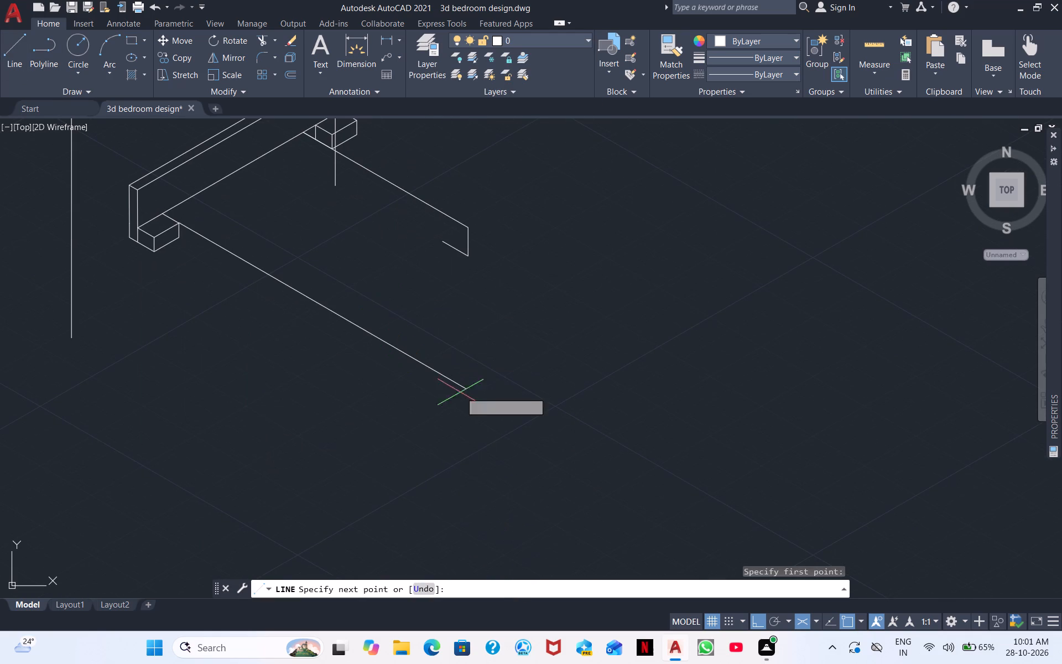
click(434, 380)
key(Escape)
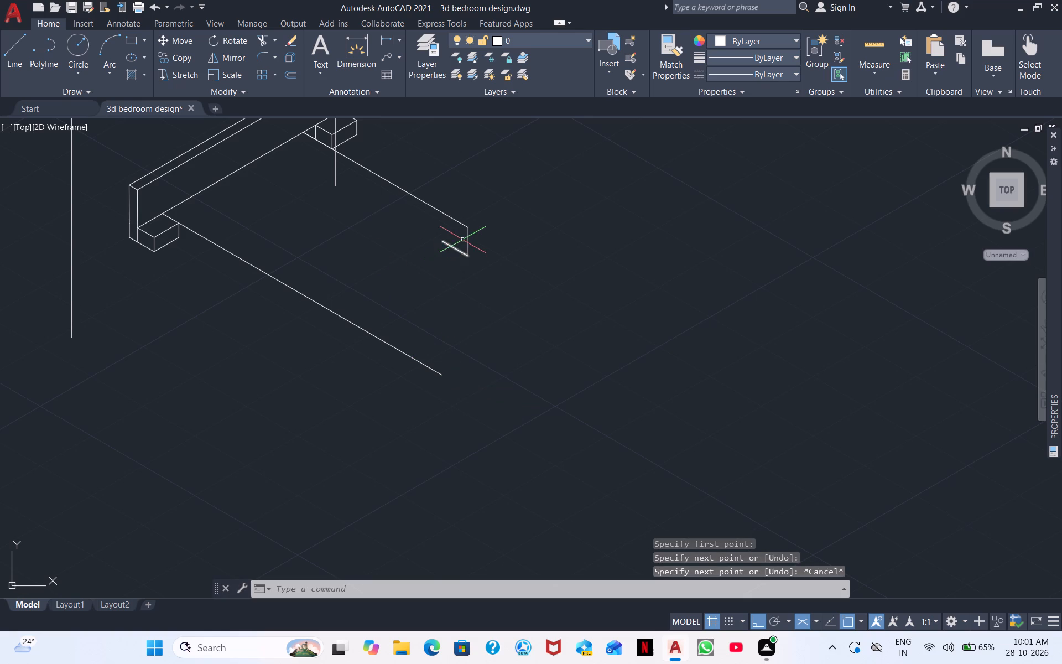
Draw the foot-end line at 210° from the far side outline's upper outer corner, running past the near side line.
scroll(465, 242, up, 3)
right_click(555, 241)
click(627, 249)
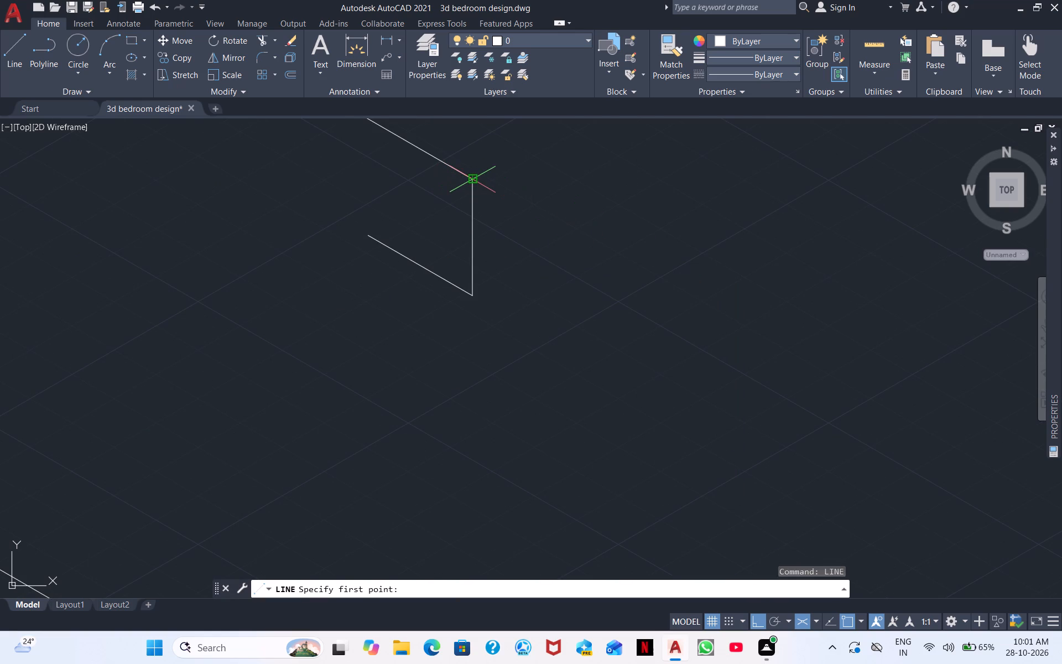
click(472, 178)
middle_drag(206, 408, 435, 293)
scroll(304, 387, down, 2)
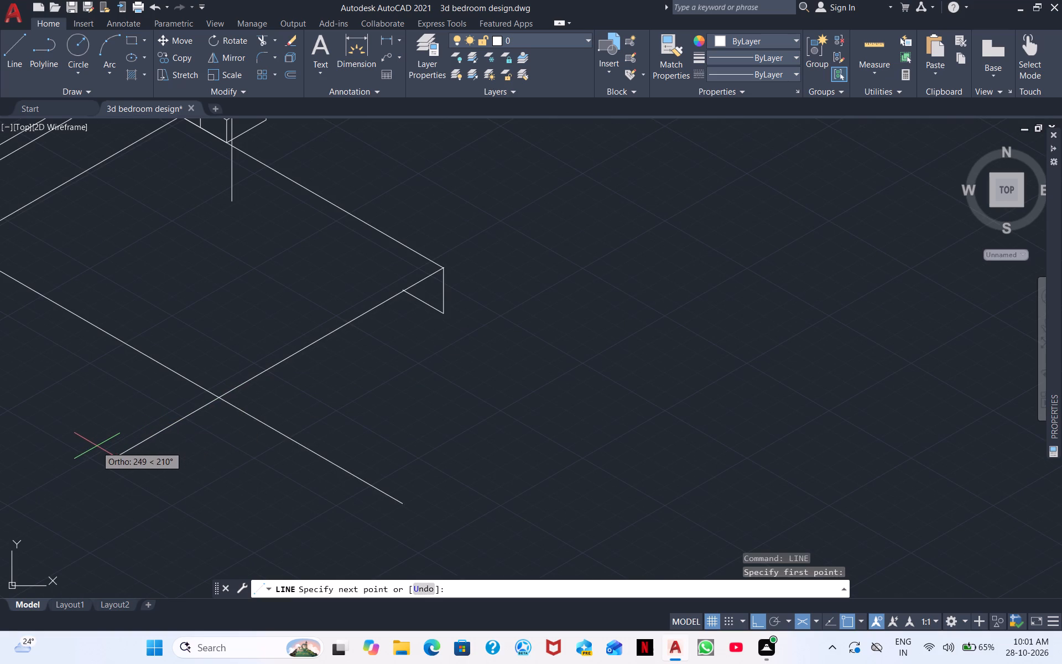
click(63, 461)
key(Escape)
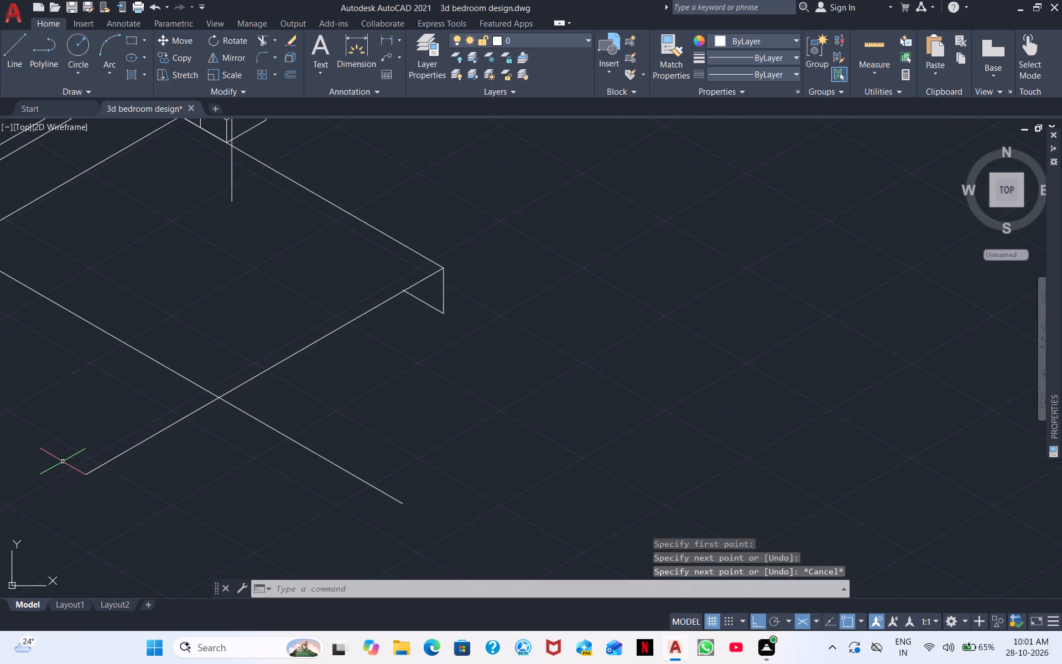
Trim both overhanging line ends beyond the crossing of the near side line and the foot-end line.
scroll(229, 401, down, 1)
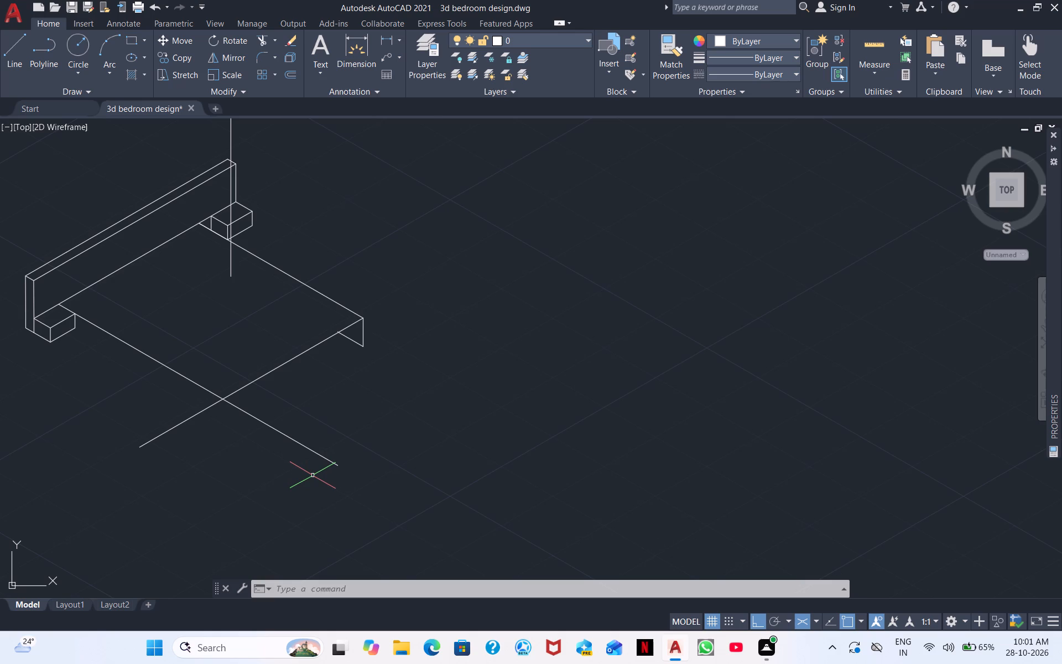
click(267, 44)
scroll(247, 425, up, 4)
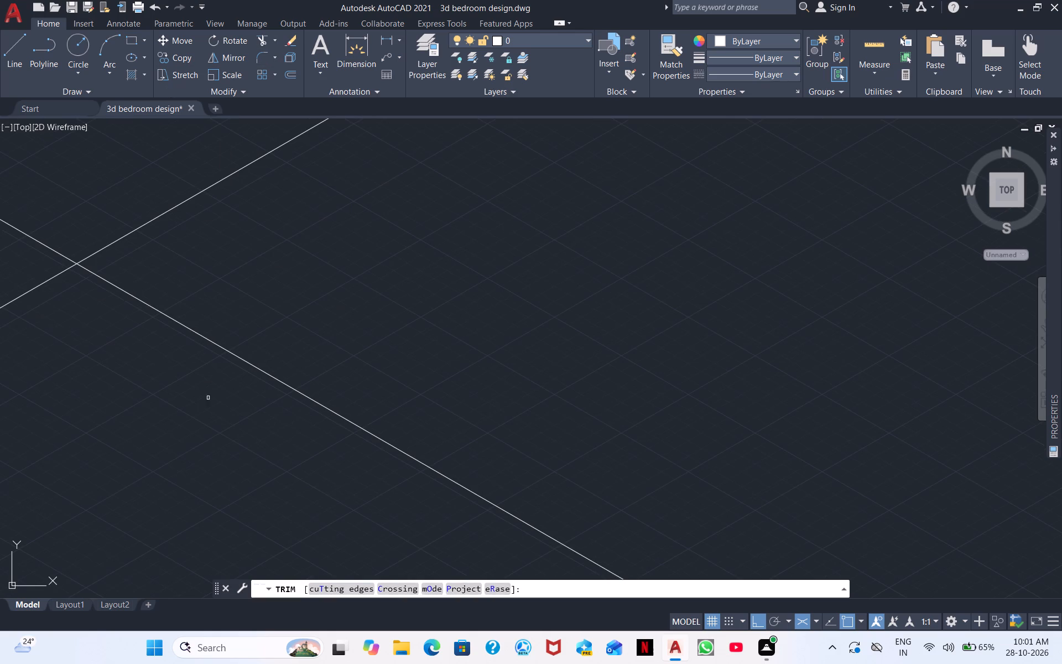
drag(8, 257, 221, 314)
Trim the lower line's stub, its remaining piece and the vertical edge beneath the bed outline's far outer corner.
scroll(247, 298, down, 2)
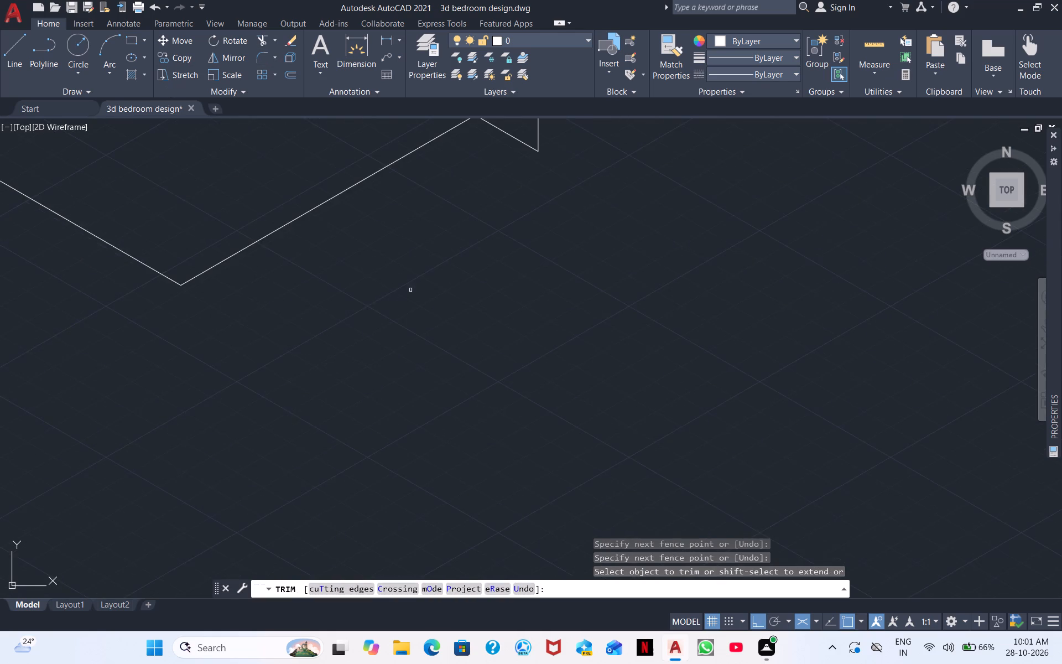
middle_drag(412, 302, 382, 417)
scroll(382, 416, down, 1)
middle_drag(397, 417, 525, 335)
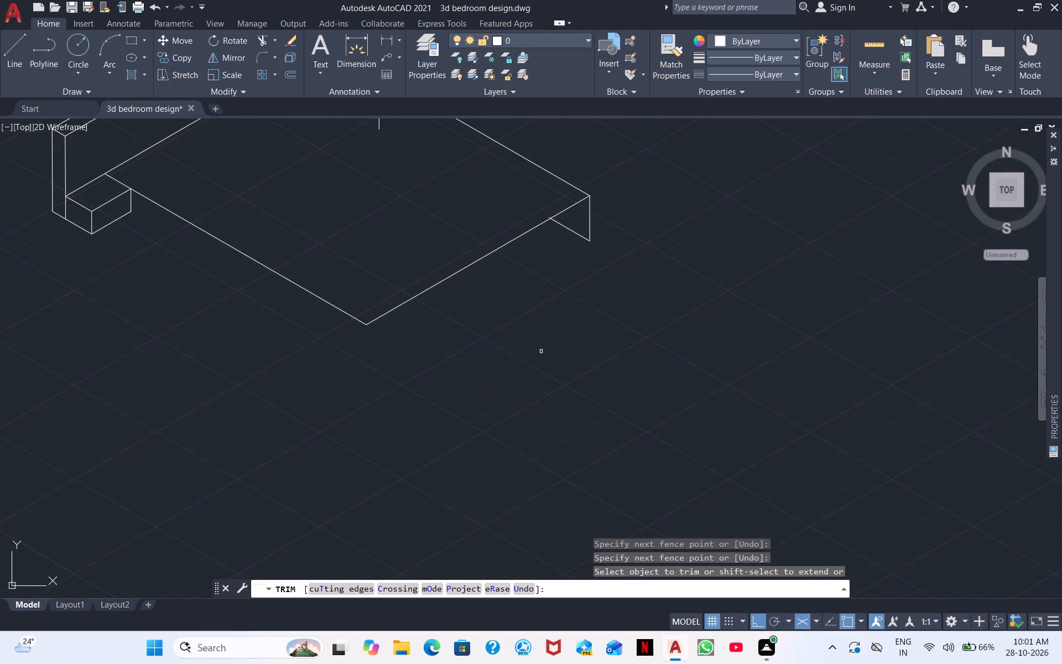
scroll(569, 350, down, 1)
scroll(524, 275, up, 5)
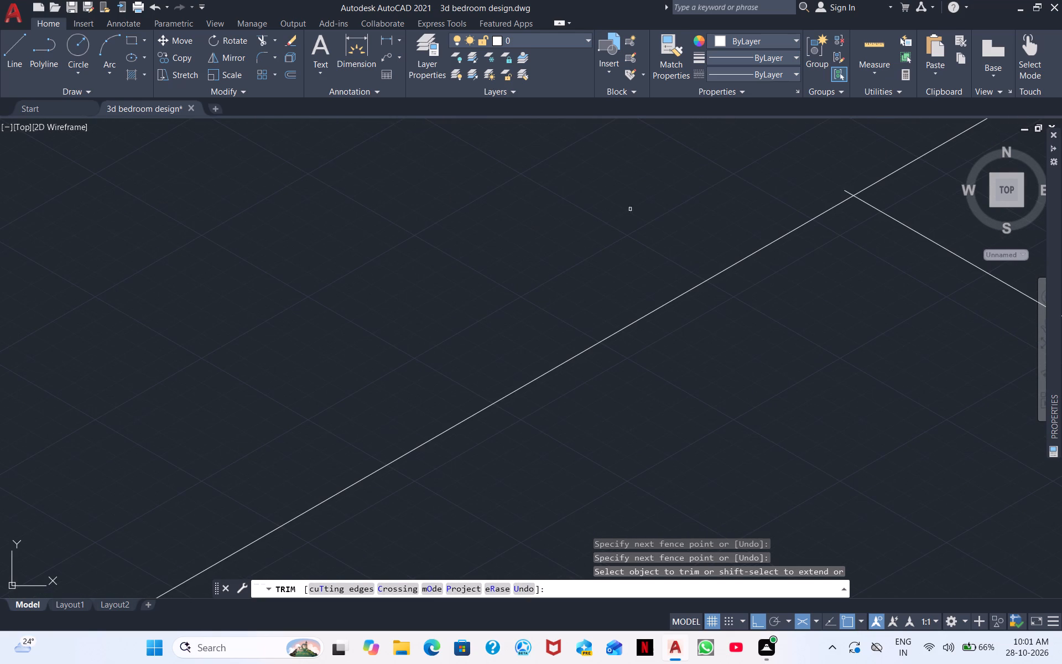
click(844, 190)
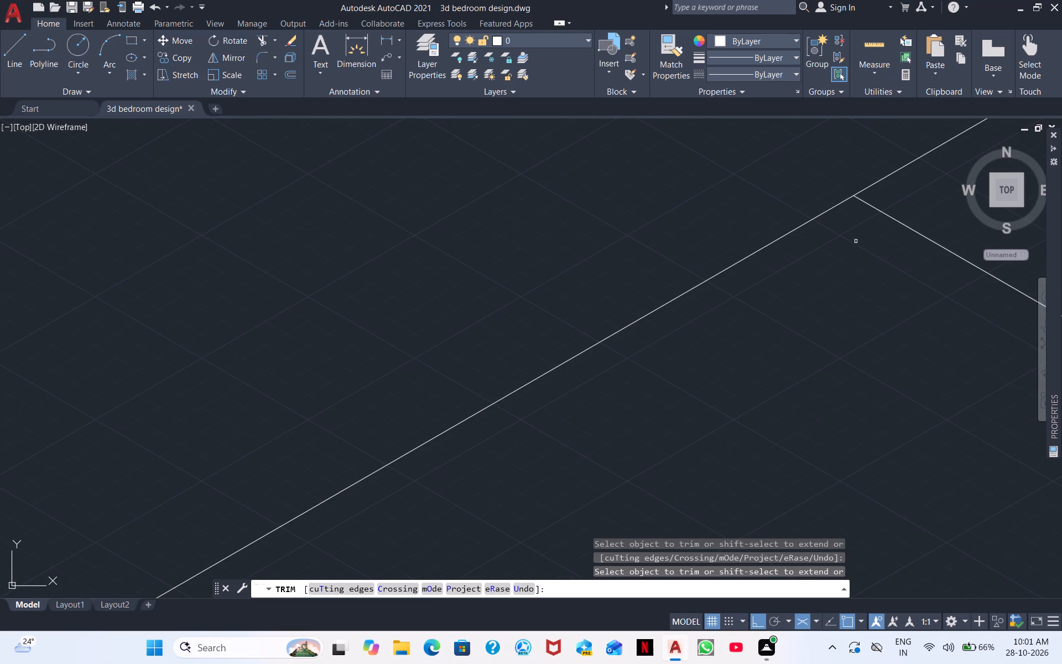
scroll(950, 284, down, 2)
middle_drag(976, 345, 732, 287)
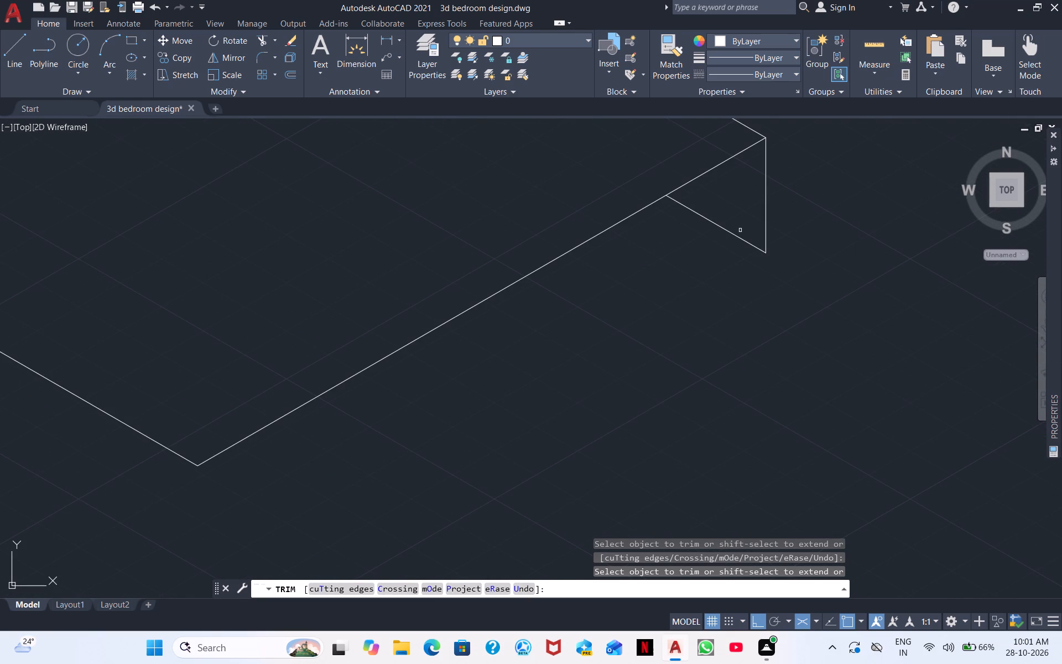
drag(725, 234, 702, 262)
drag(760, 227, 711, 267)
drag(814, 215, 730, 263)
scroll(788, 236, down, 2)
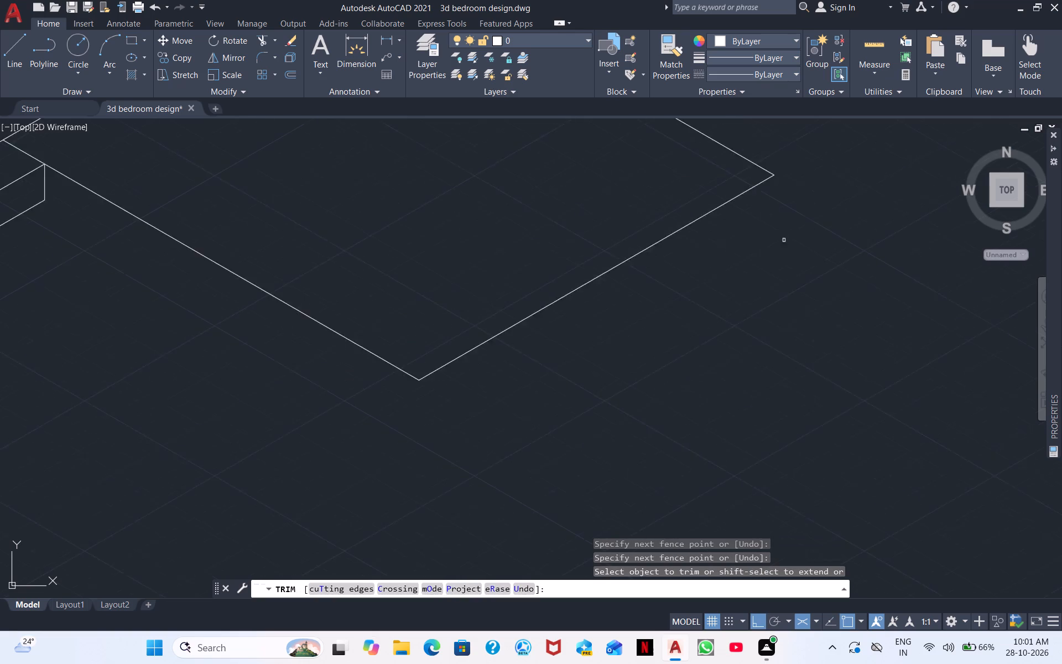
Draw a 15-unit vertical line down from the bed top's far outer corner, continued by a 210° line about 219 units long past the near corner.
scroll(783, 241, down, 1)
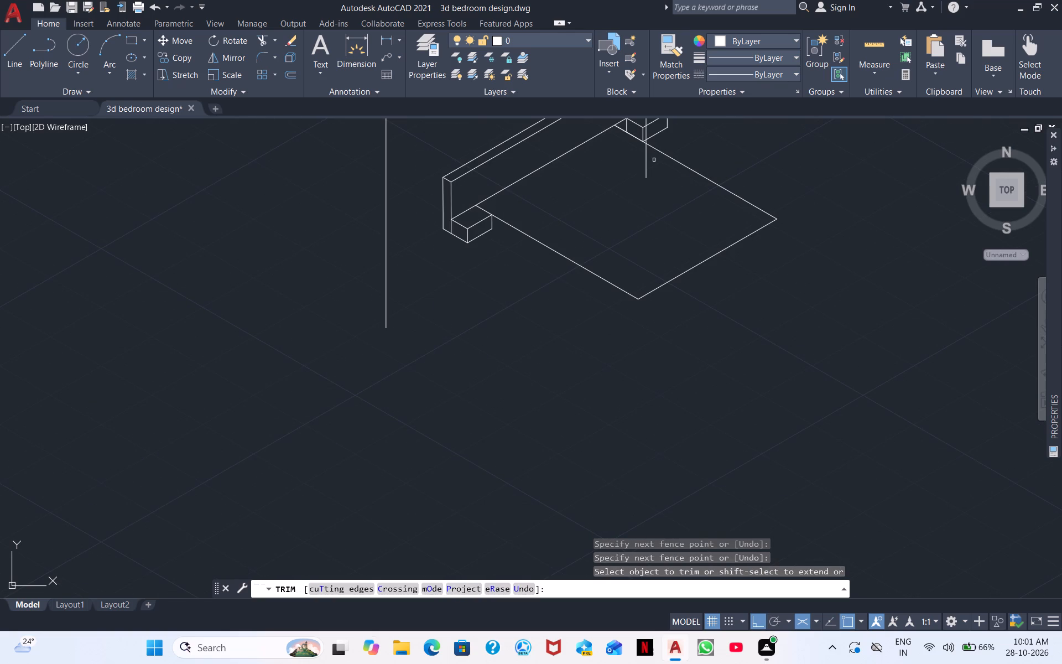
right_click(868, 219)
click(910, 231)
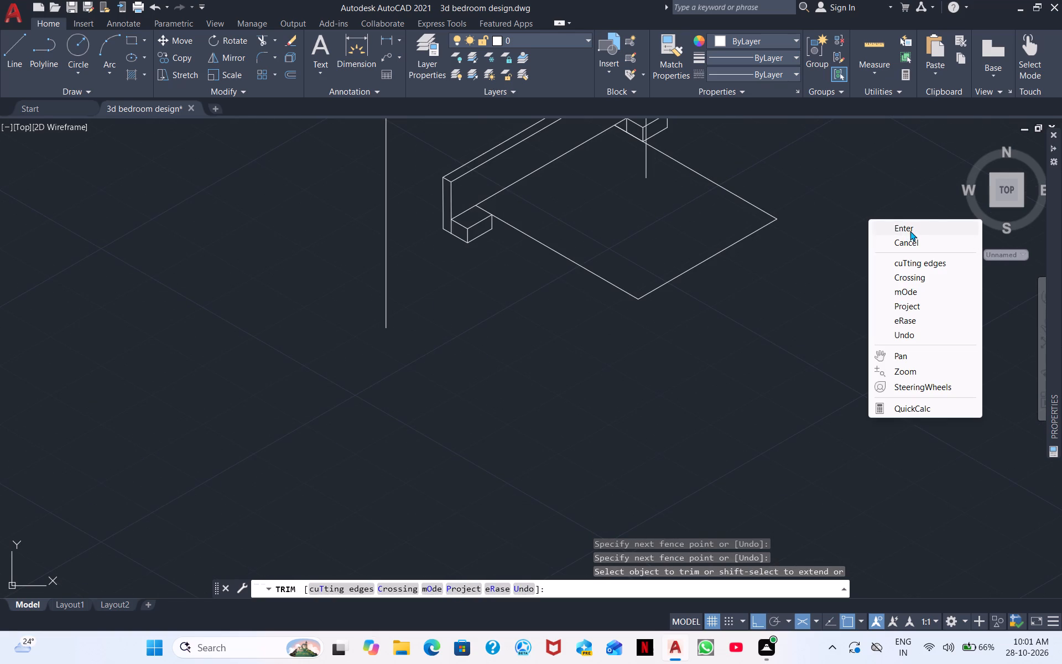
right_click(893, 254)
click(936, 277)
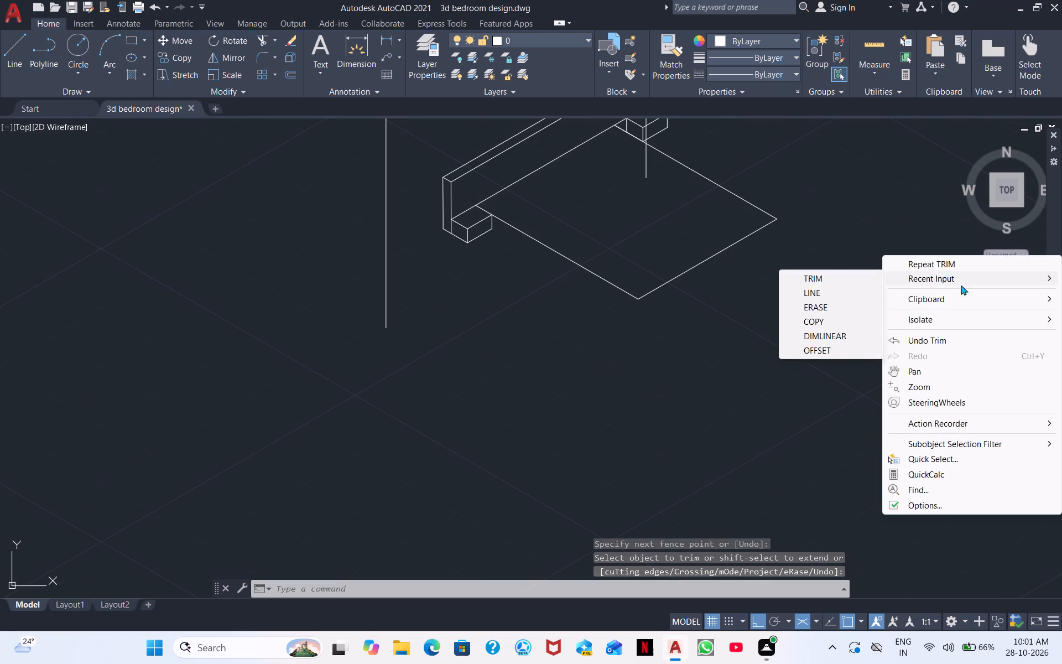
click(840, 288)
middle_drag(816, 278, 489, 303)
scroll(477, 291, up, 3)
middle_drag(416, 267, 360, 398)
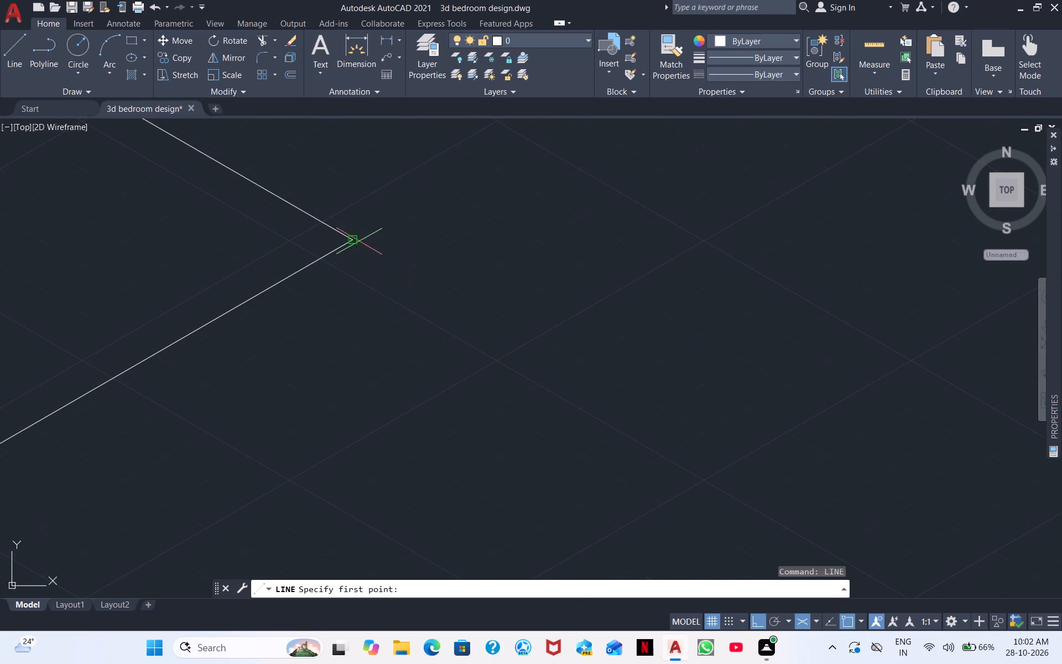
drag(347, 237, 346, 242)
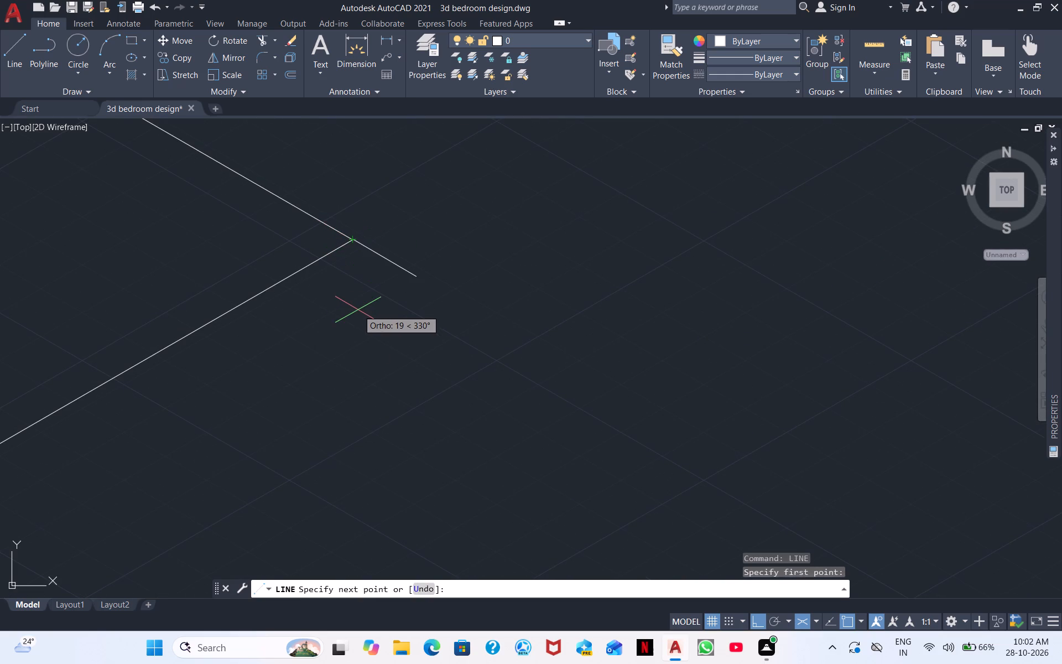
key(F5)
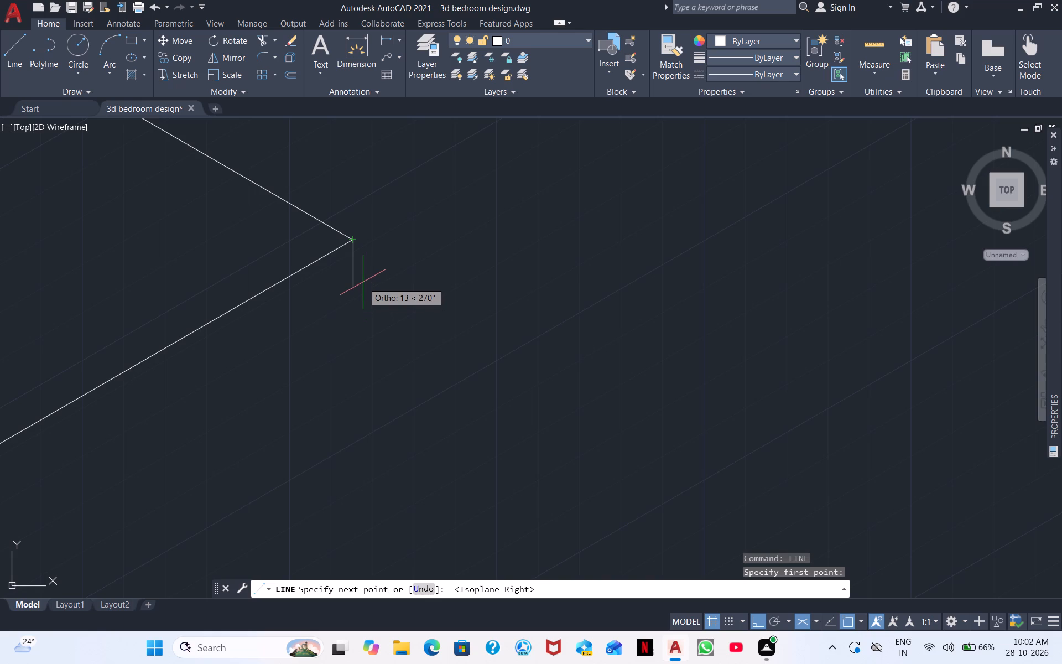
text(15)
key(Return)
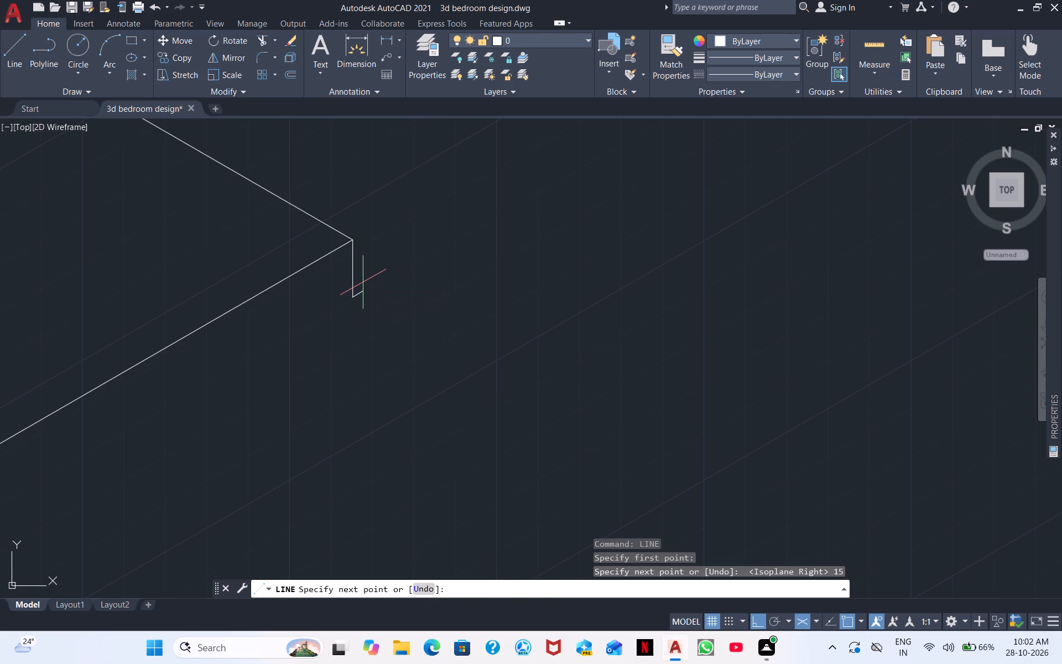
middle_drag(59, 487, 644, 325)
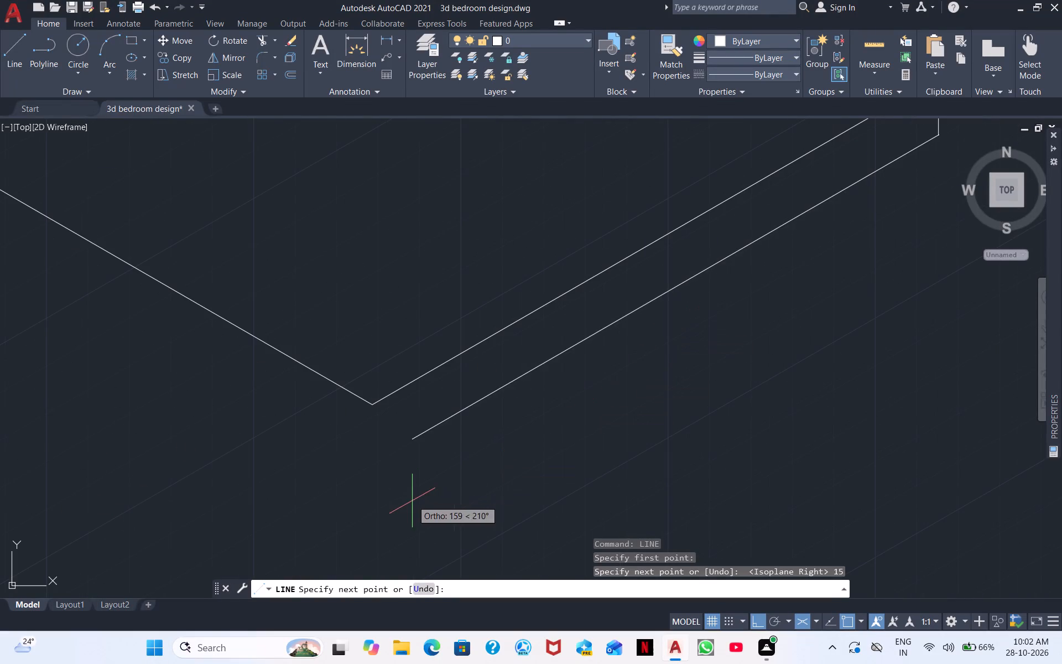
click(211, 528)
key(Escape)
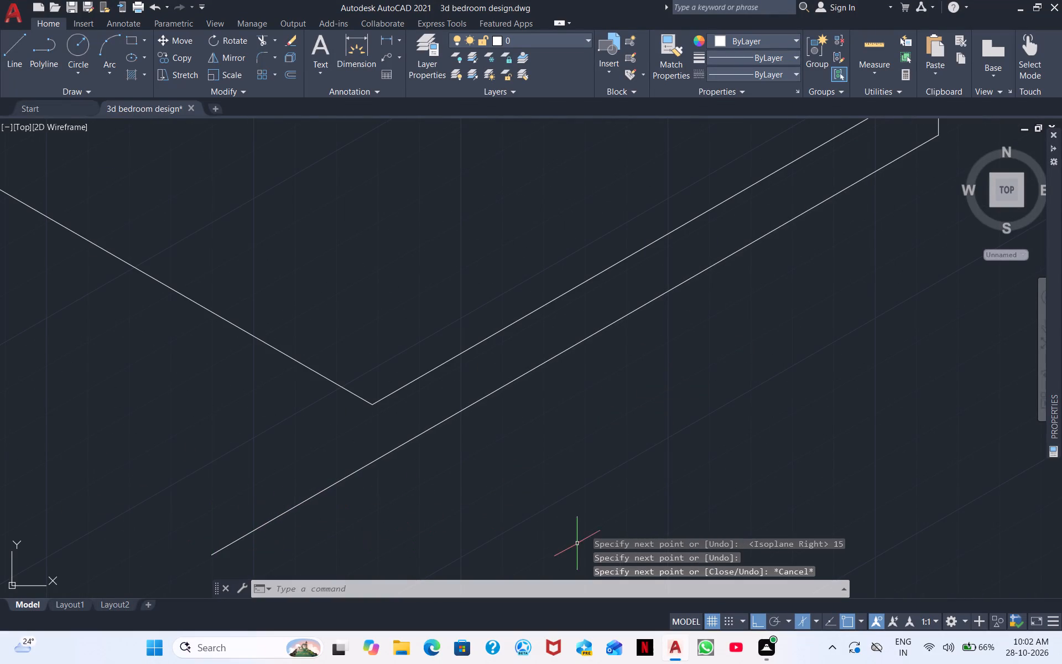
Draw a vertical line down from the bed top's near foot-end corner, crossing the lower foot-end line.
right_click(577, 543)
click(645, 295)
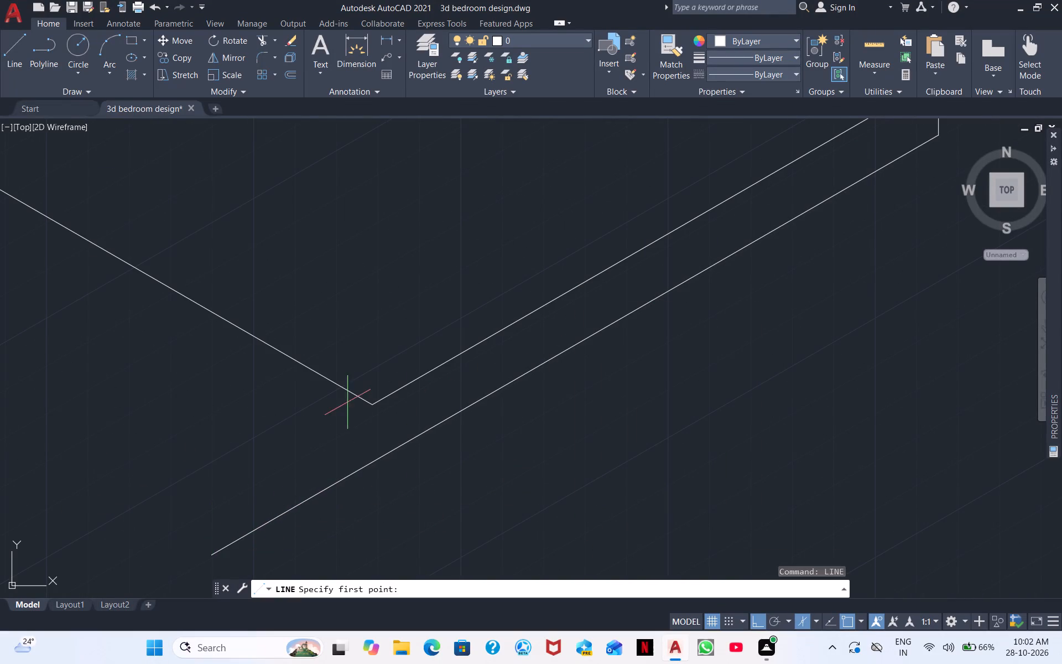
click(370, 409)
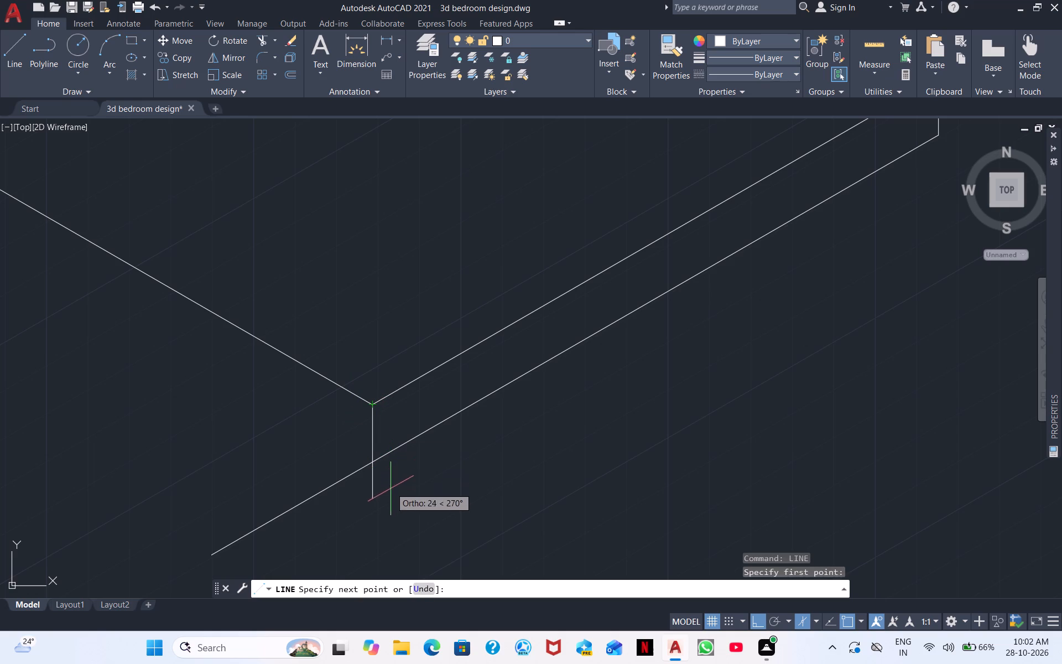
click(383, 523)
key(Escape)
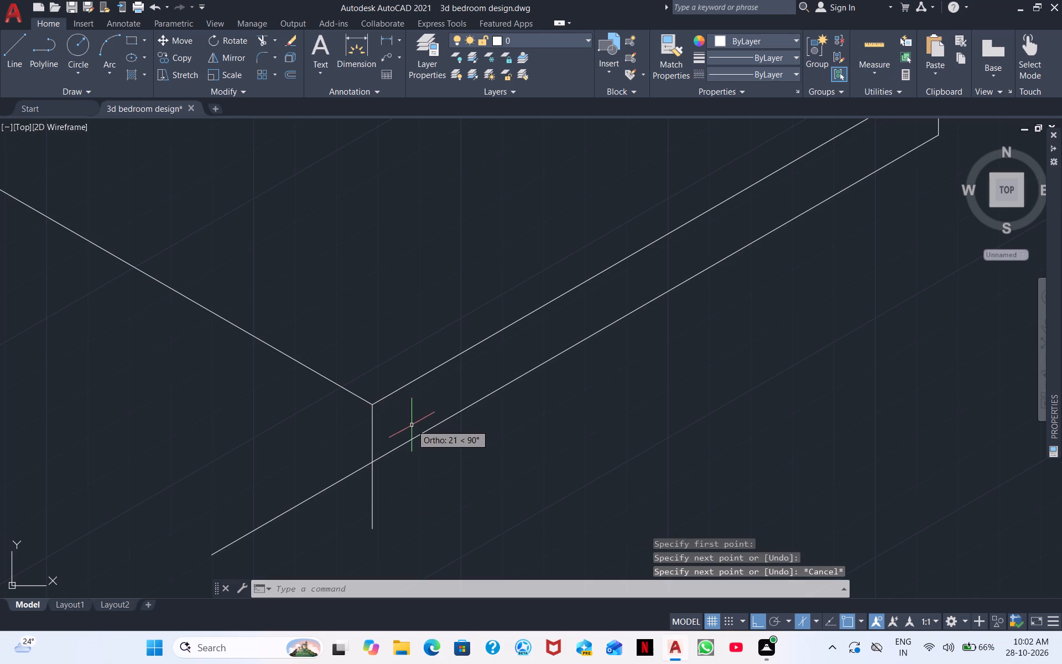
Trim both overhanging ends where the near corner's vertical line crosses the lower foot-end line.
click(261, 40)
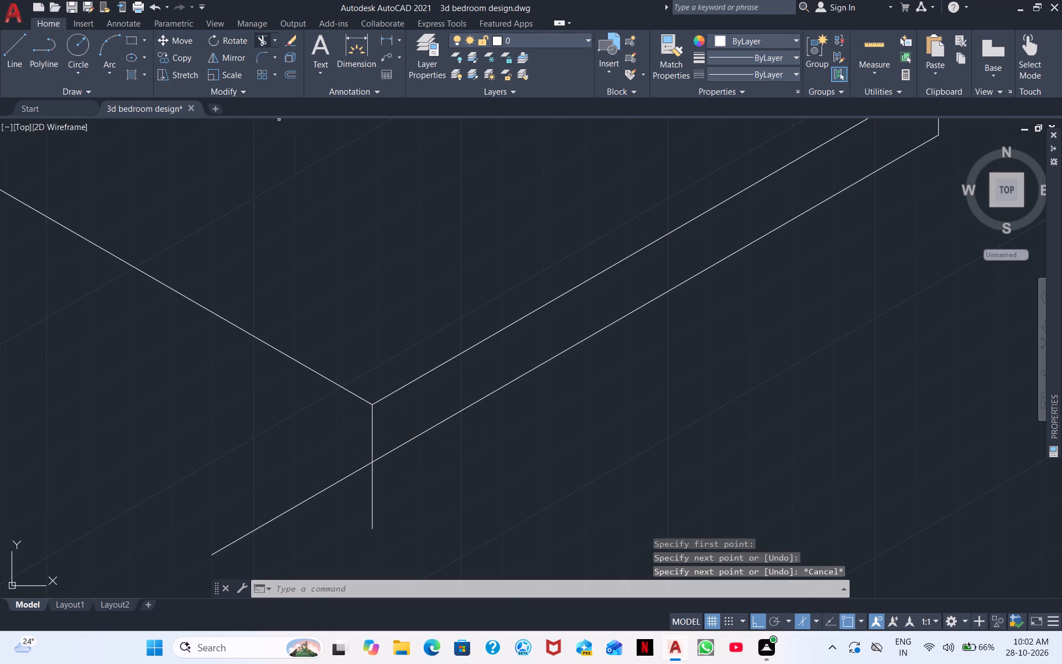
drag(332, 457, 400, 522)
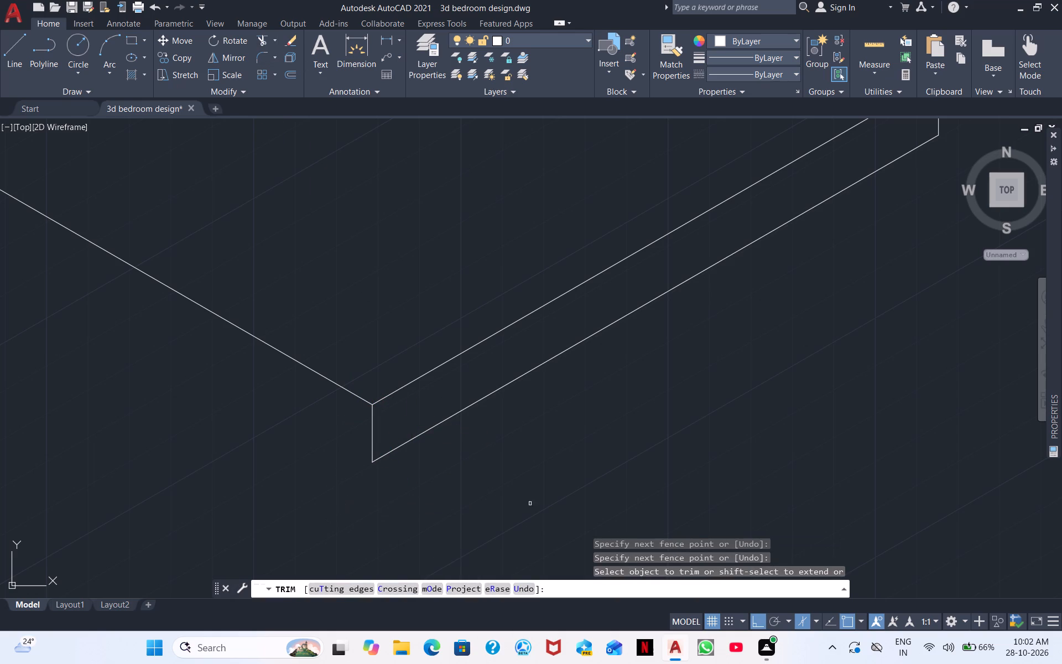
middle_drag(538, 504, 688, 465)
scroll(641, 486, down, 3)
right_click(551, 485)
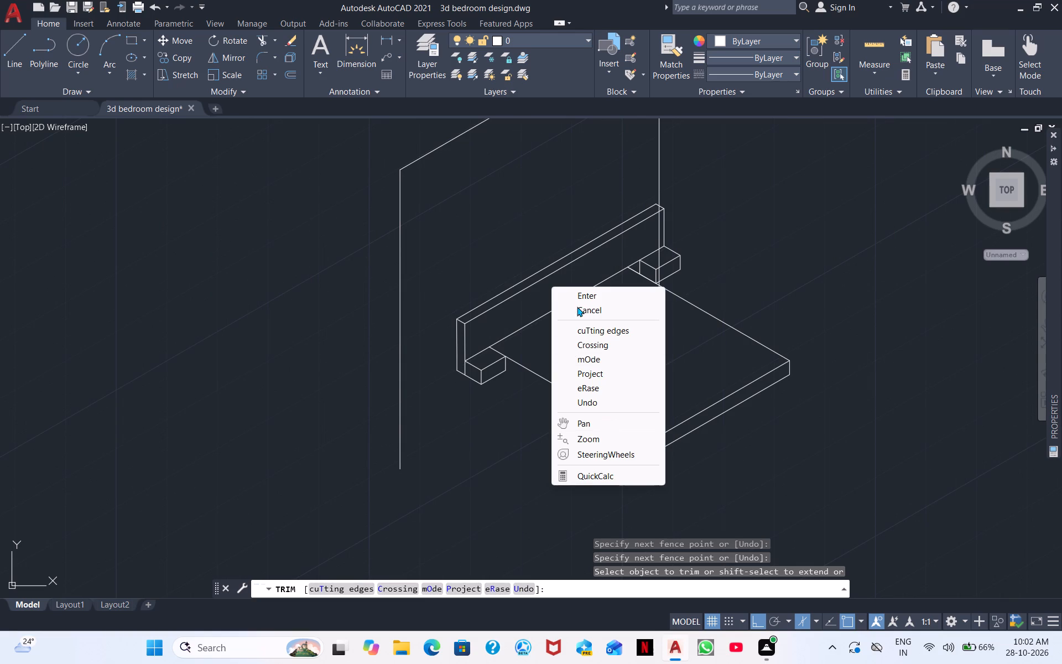
click(583, 297)
Draw the near side's lower edge at 150° from the foot-end corner's bottom, running slightly past the near box unit's lower corner.
right_click(526, 481)
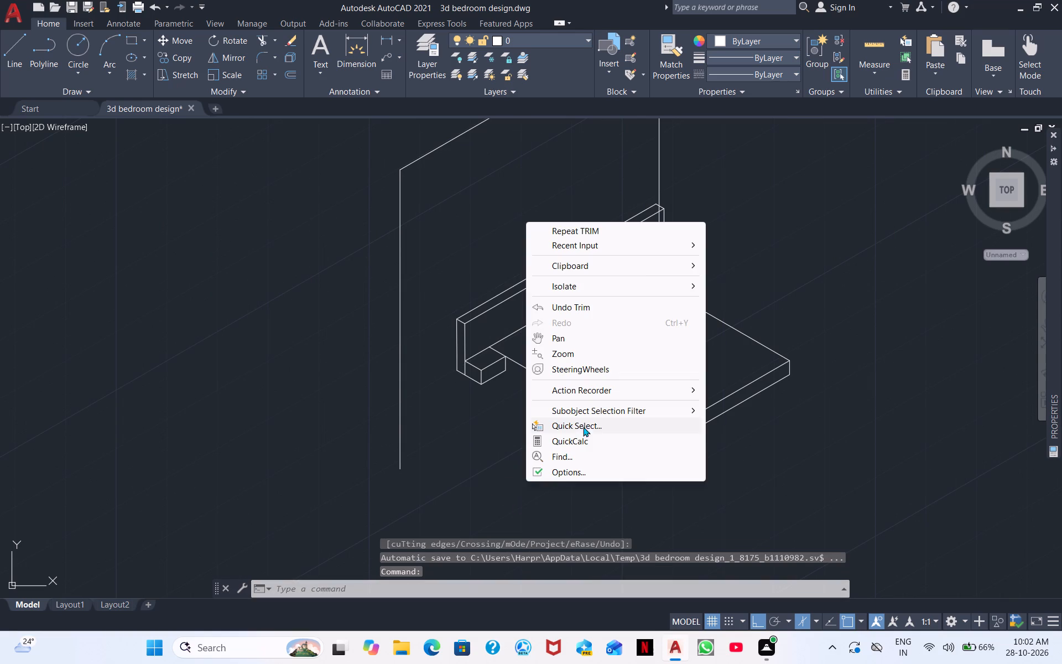
click(639, 248)
click(737, 263)
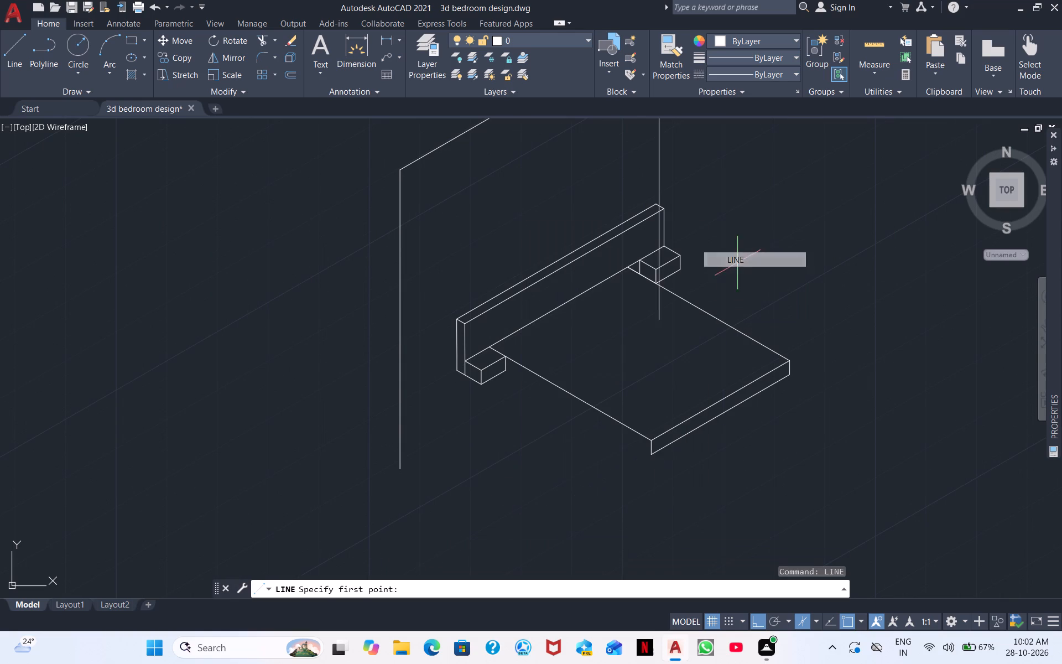
scroll(644, 463, up, 5)
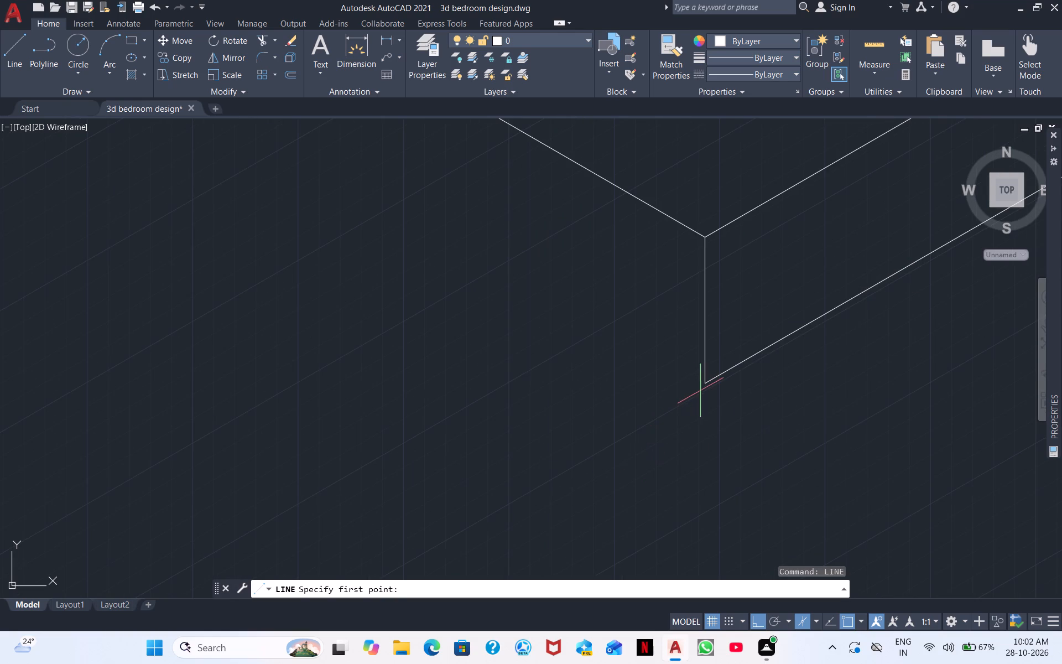
click(701, 389)
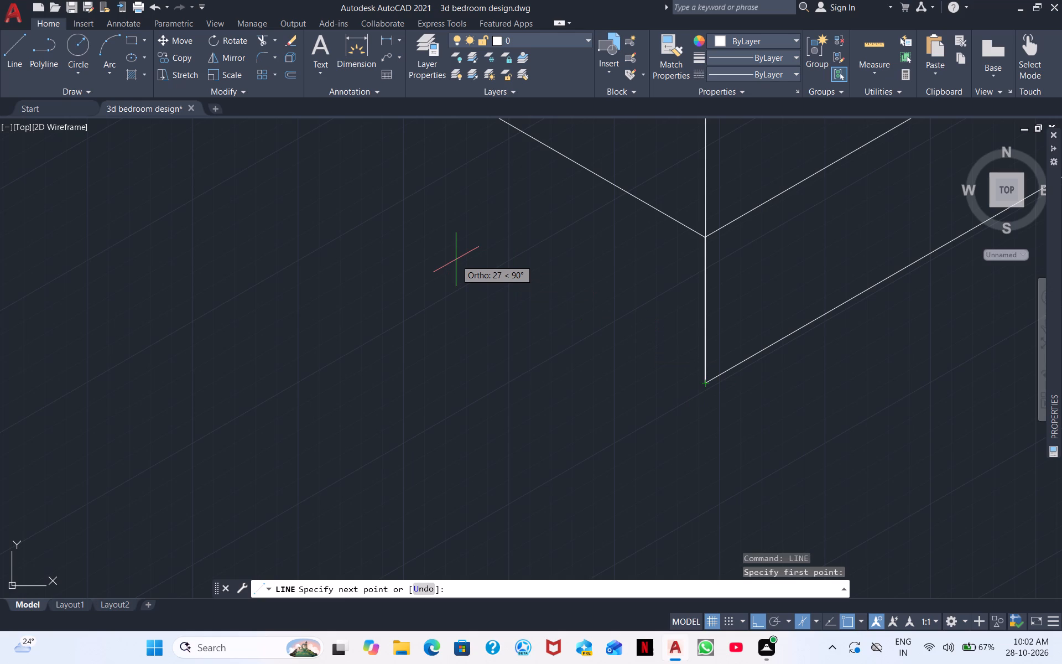
key(F5)
scroll(453, 266, down, 3)
middle_drag(451, 258, 601, 405)
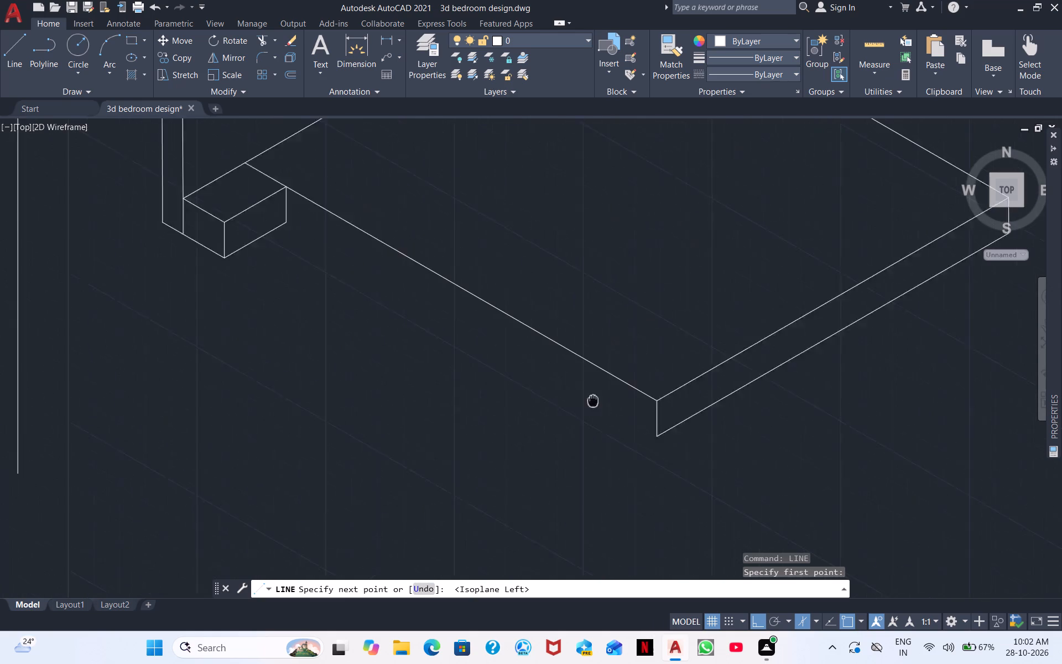
middle_drag(601, 405, 777, 504)
scroll(463, 323, up, 4)
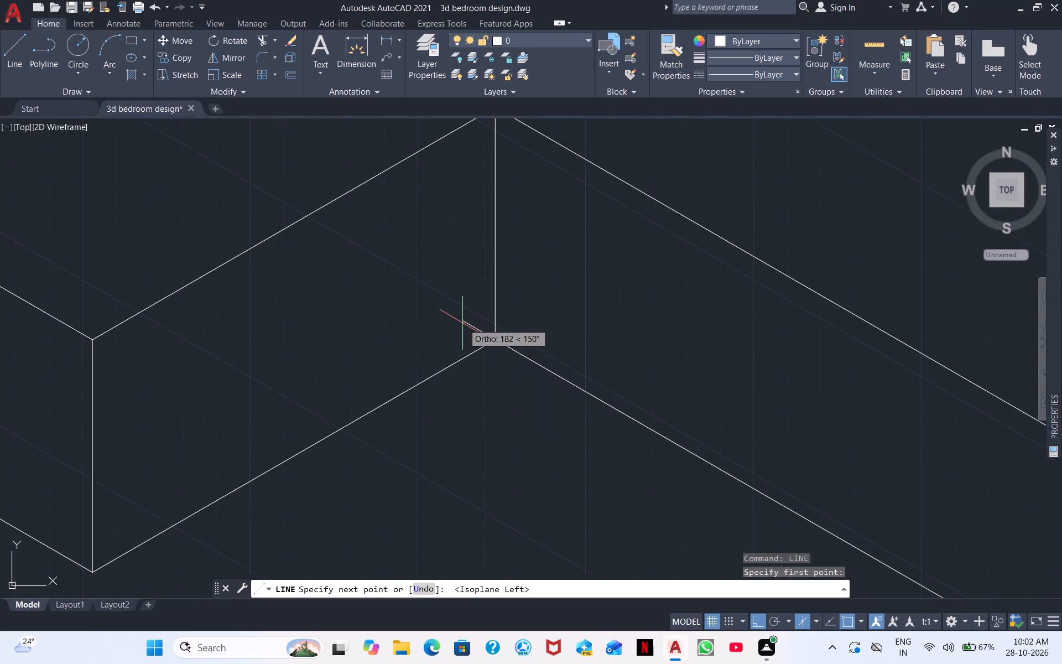
click(433, 298)
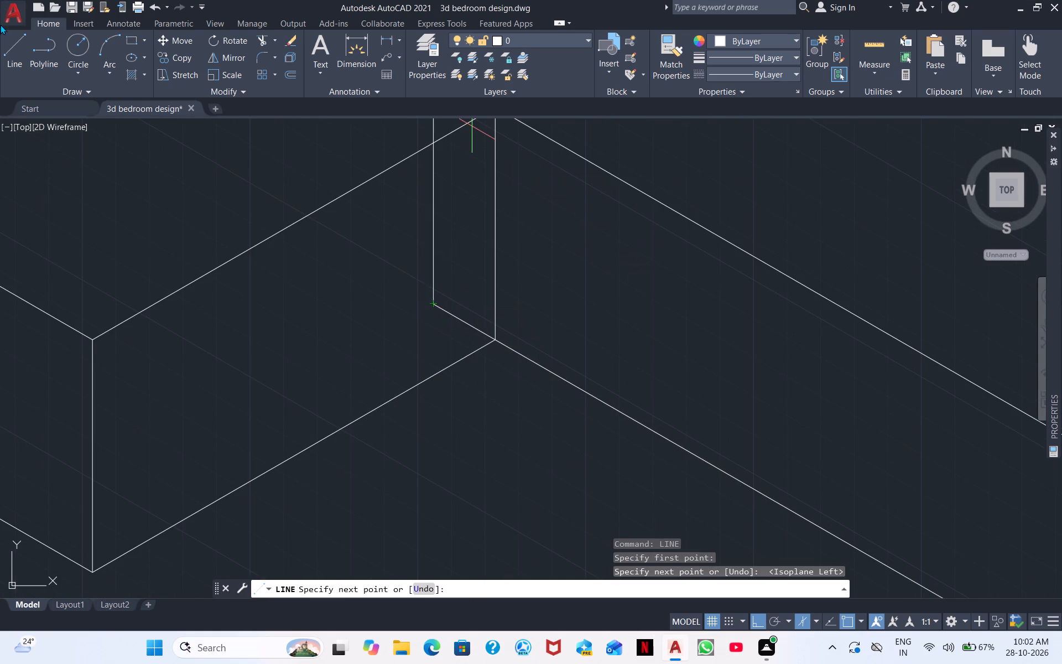
key(Escape)
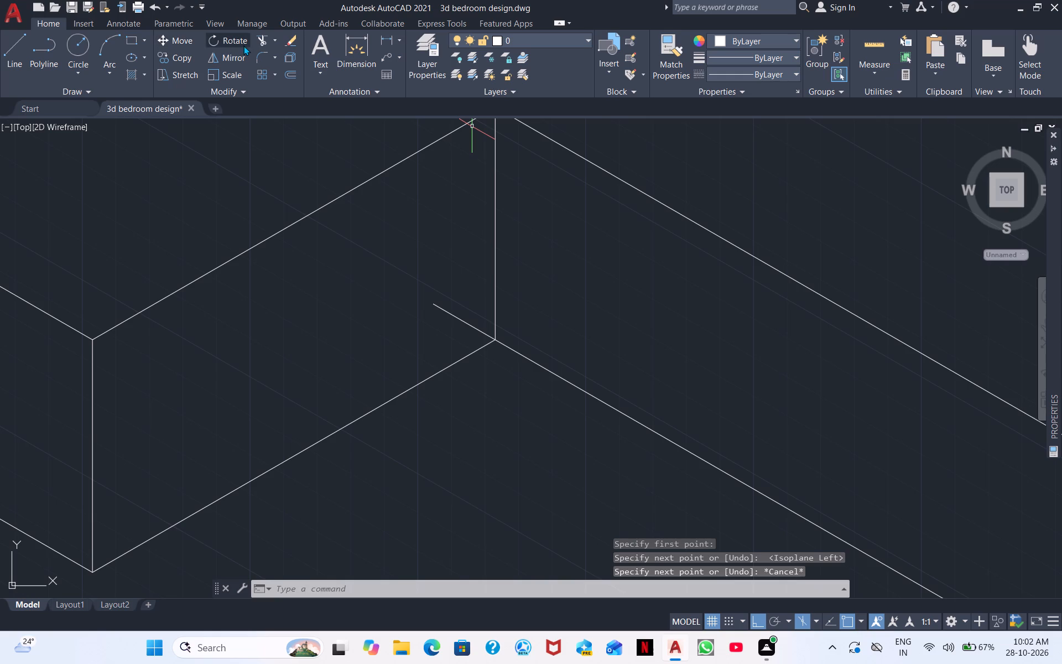
Trim the lower side edge's overhang inside the near box unit's front face.
click(254, 40)
drag(460, 306, 436, 370)
scroll(462, 328, down, 2)
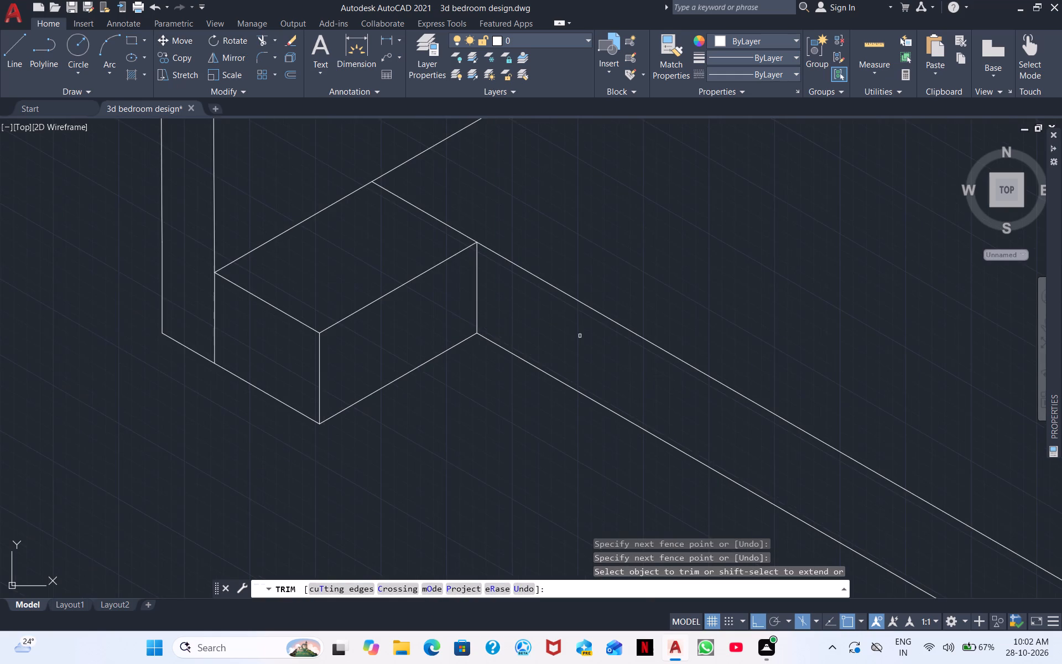
Trim the long vertical line at the headboard's far end where it crosses the bed top and the far box unit's side face.
middle_drag(580, 336, 414, 327)
scroll(415, 324, down, 1)
middle_drag(479, 285, 314, 350)
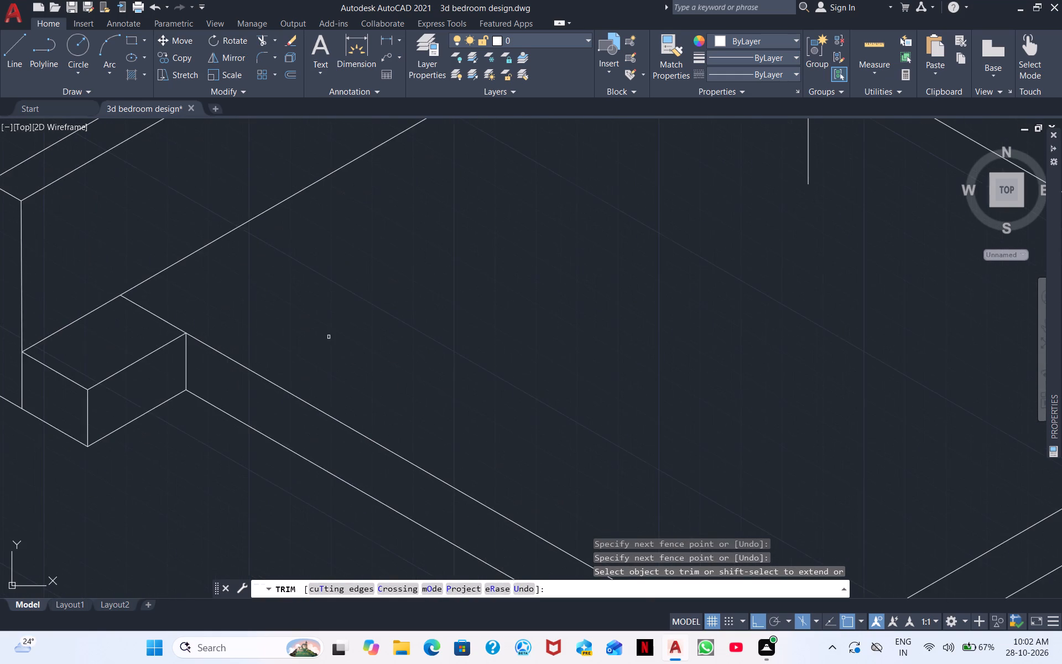
scroll(329, 337, down, 1)
scroll(397, 309, down, 1)
drag(544, 247, 520, 257)
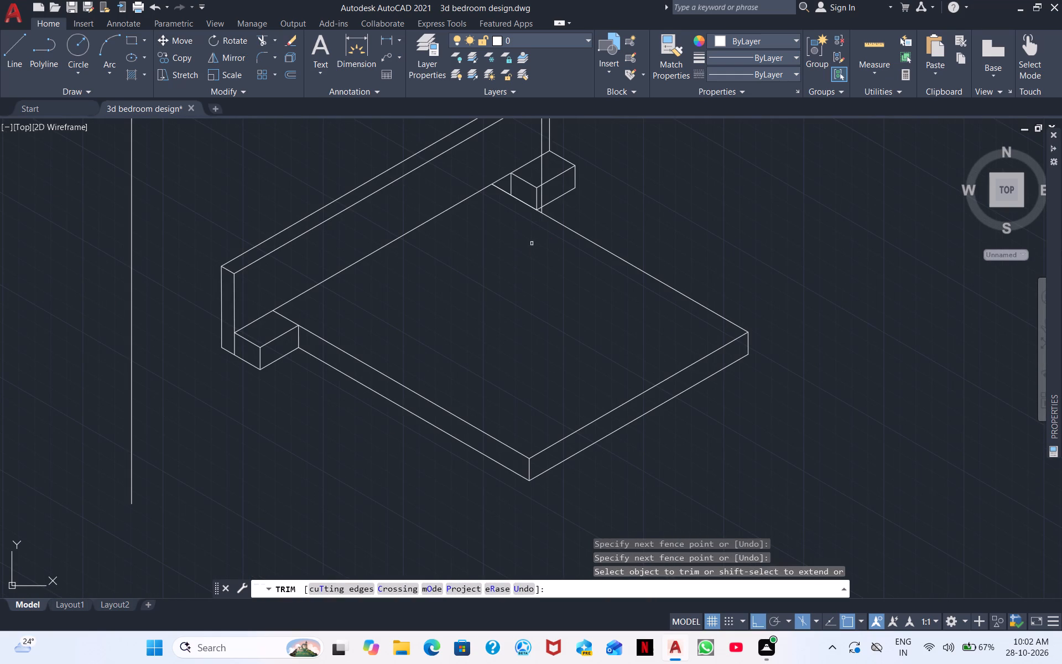
scroll(544, 198, up, 3)
drag(537, 191, 516, 206)
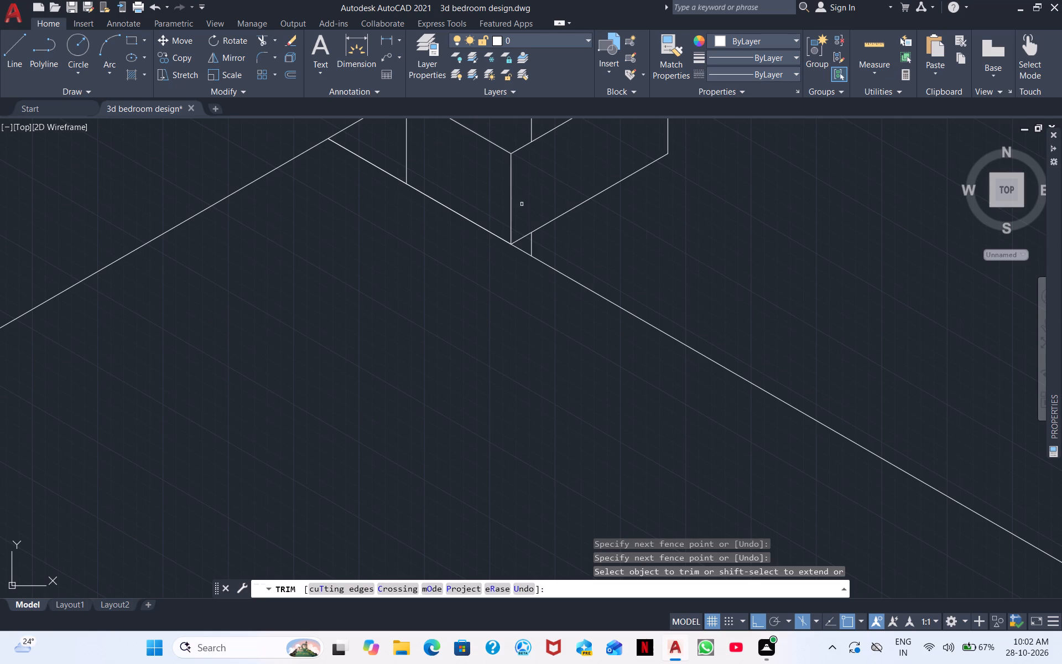
click(532, 246)
middle_drag(586, 264, 676, 424)
Trim the far box unit's inner vertical edge and the piece of the long vertical line crossing its top face.
scroll(468, 298, down, 1)
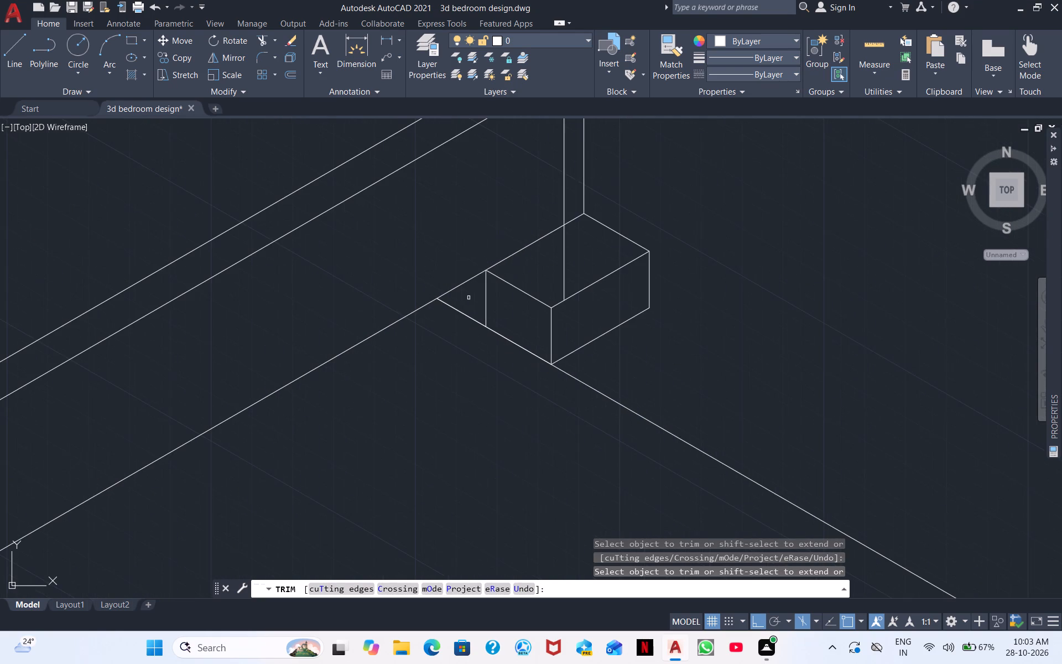
drag(490, 289, 482, 304)
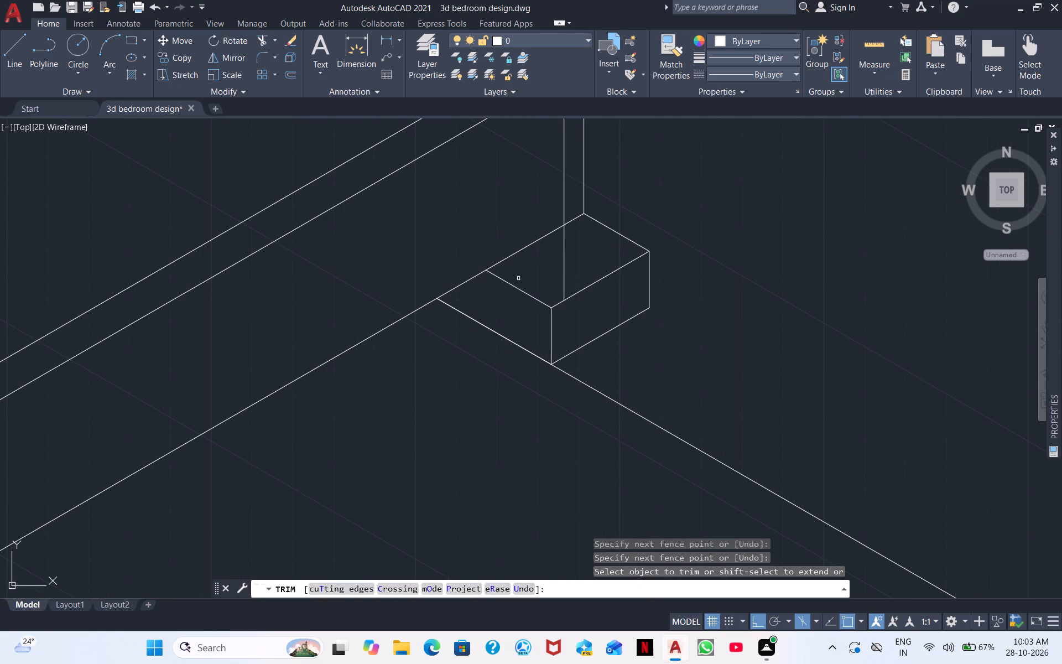
click(563, 253)
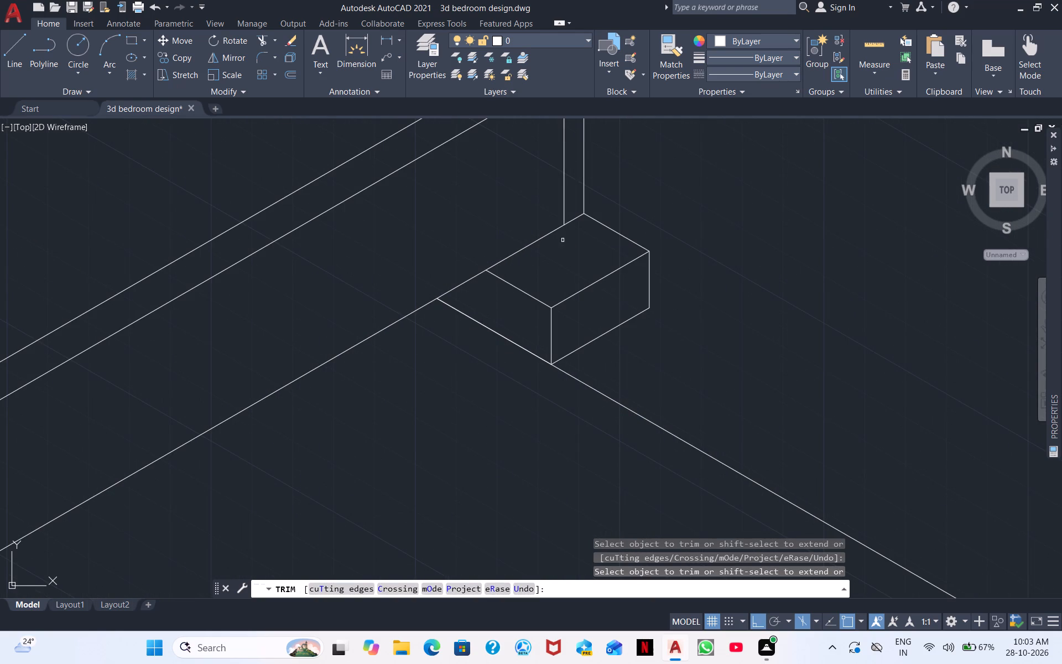
scroll(477, 288, down, 2)
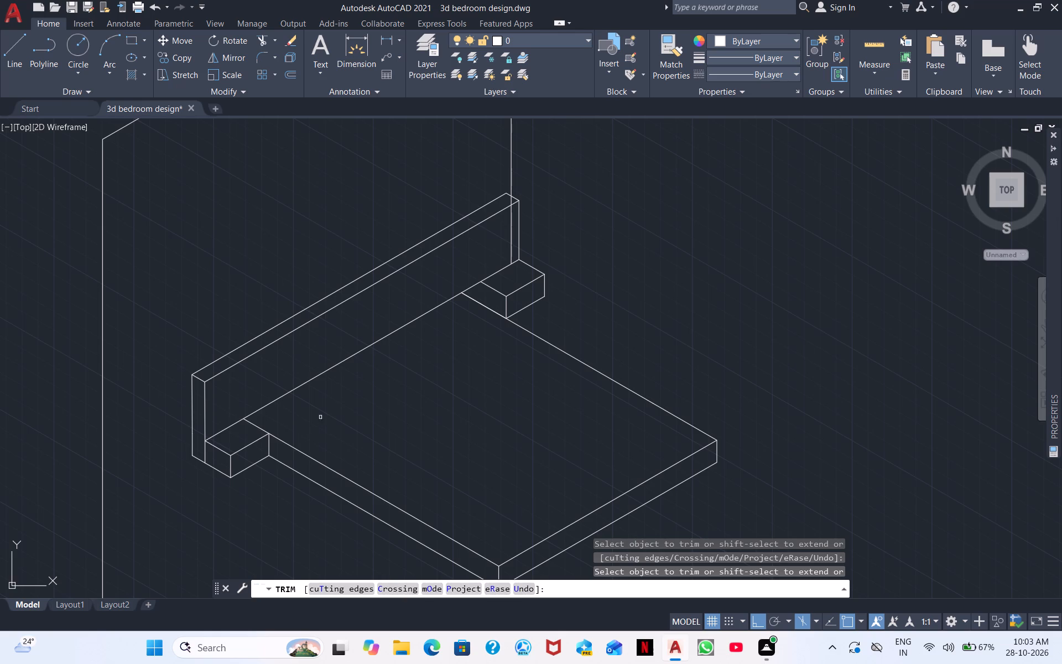
right_click(435, 418)
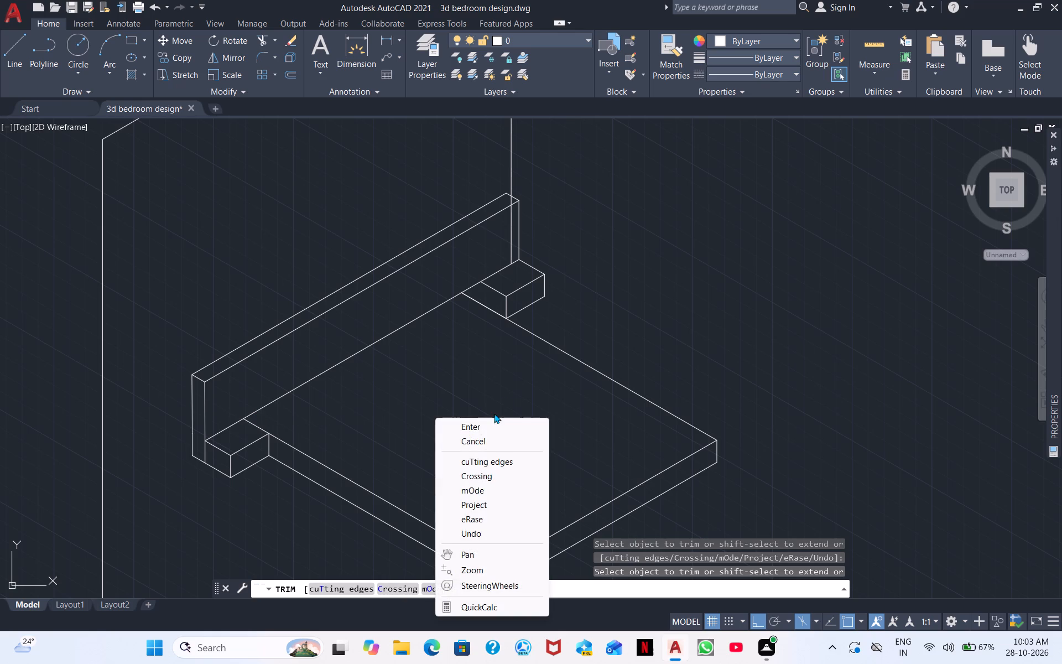
click(493, 424)
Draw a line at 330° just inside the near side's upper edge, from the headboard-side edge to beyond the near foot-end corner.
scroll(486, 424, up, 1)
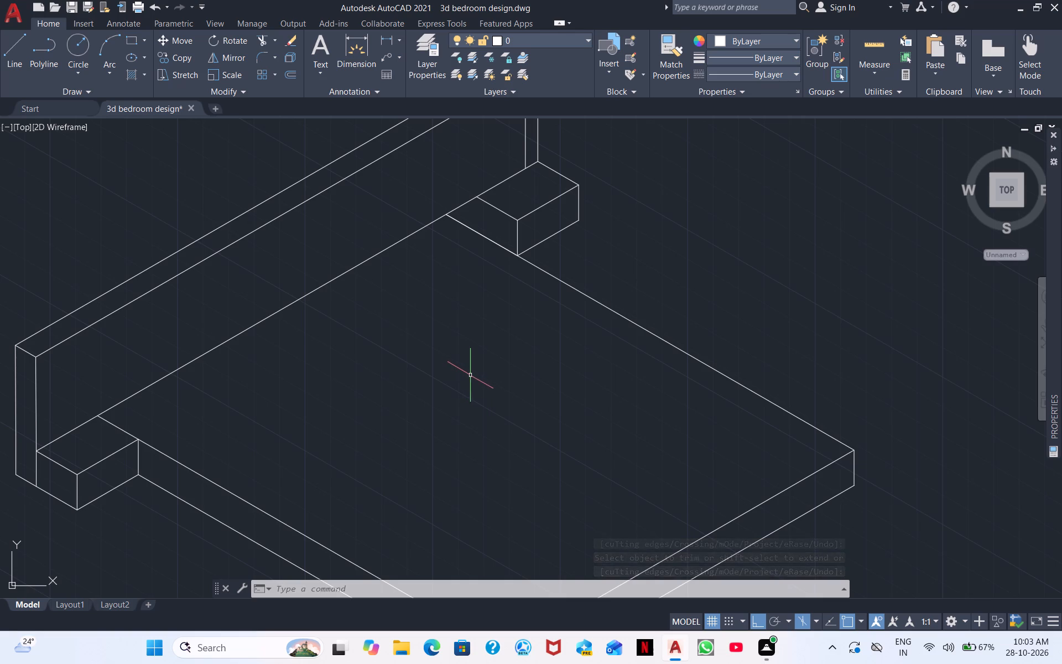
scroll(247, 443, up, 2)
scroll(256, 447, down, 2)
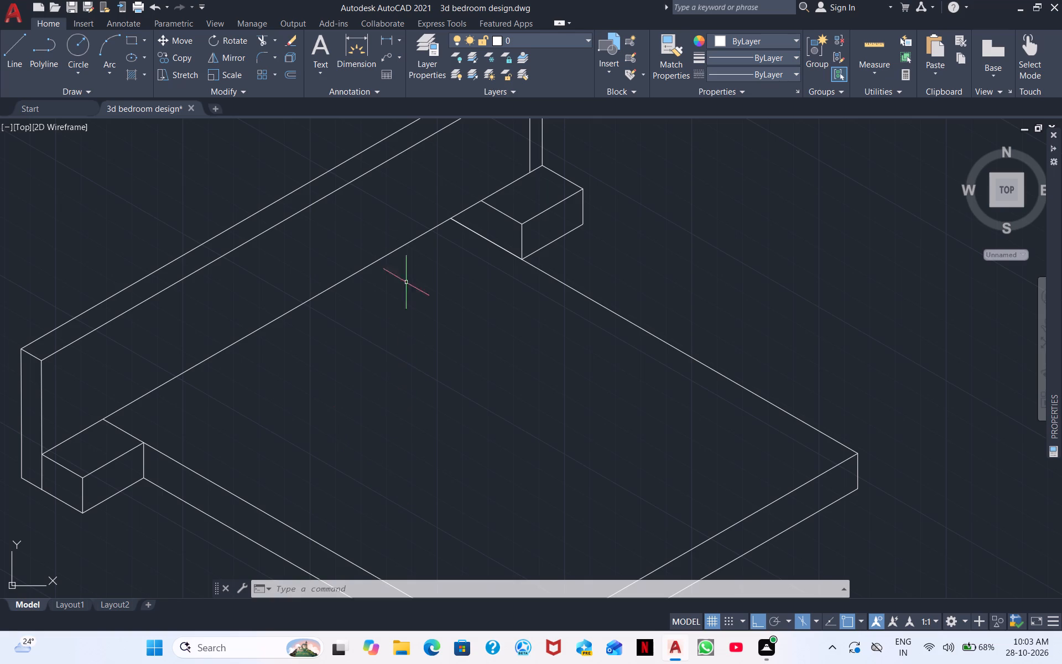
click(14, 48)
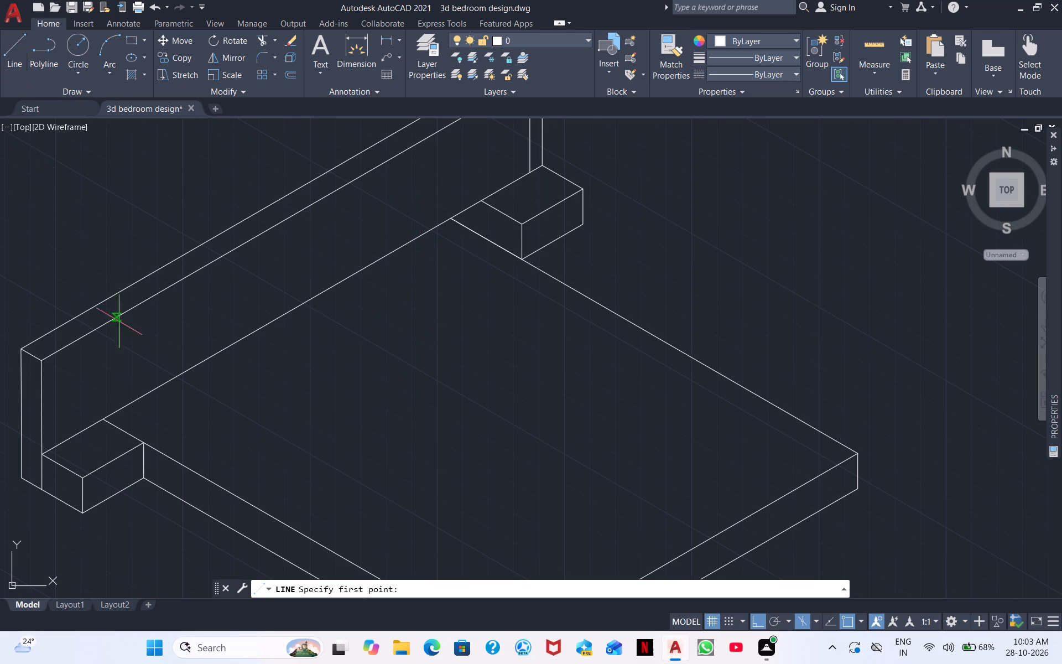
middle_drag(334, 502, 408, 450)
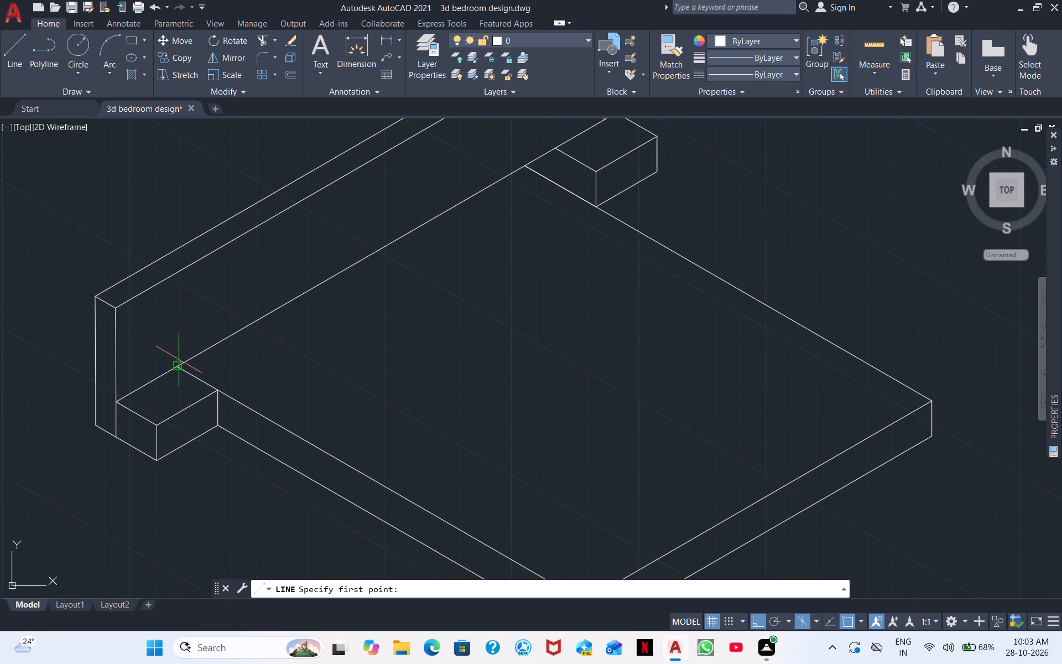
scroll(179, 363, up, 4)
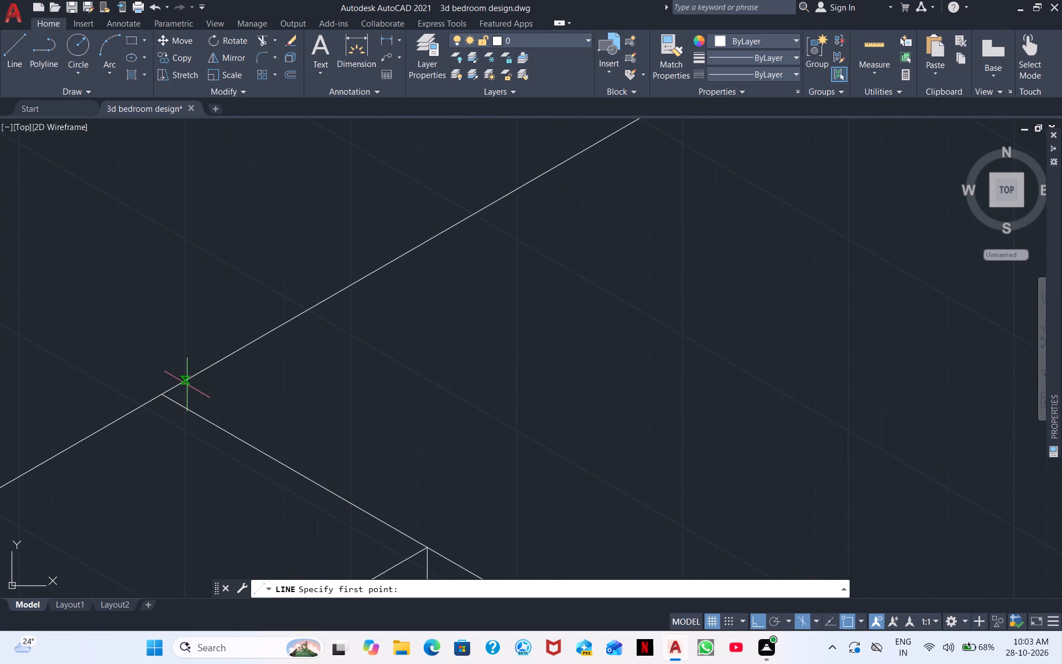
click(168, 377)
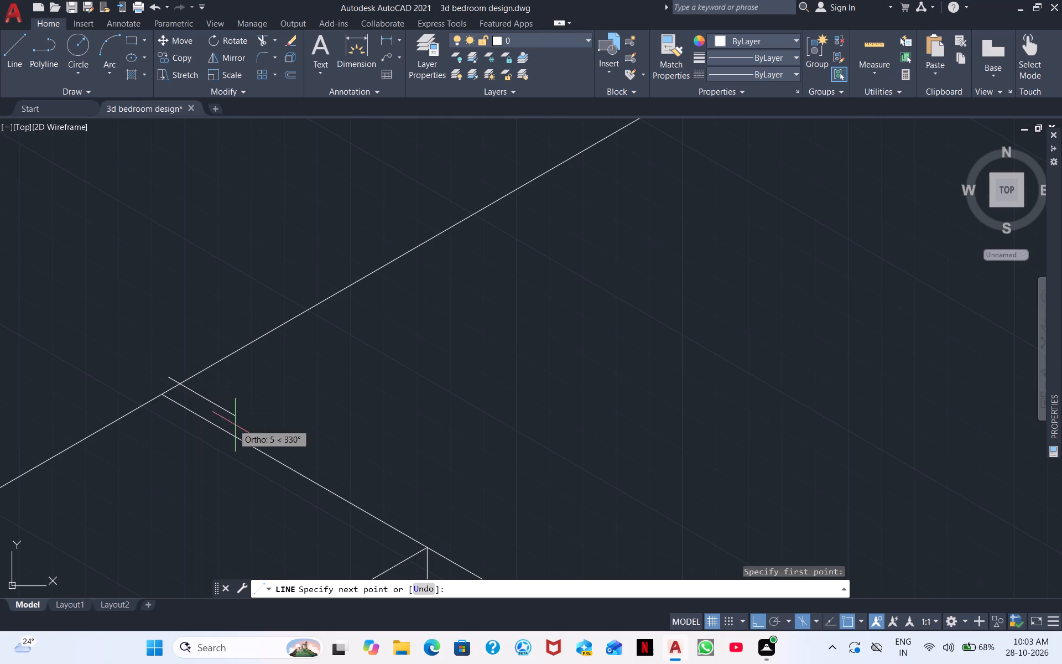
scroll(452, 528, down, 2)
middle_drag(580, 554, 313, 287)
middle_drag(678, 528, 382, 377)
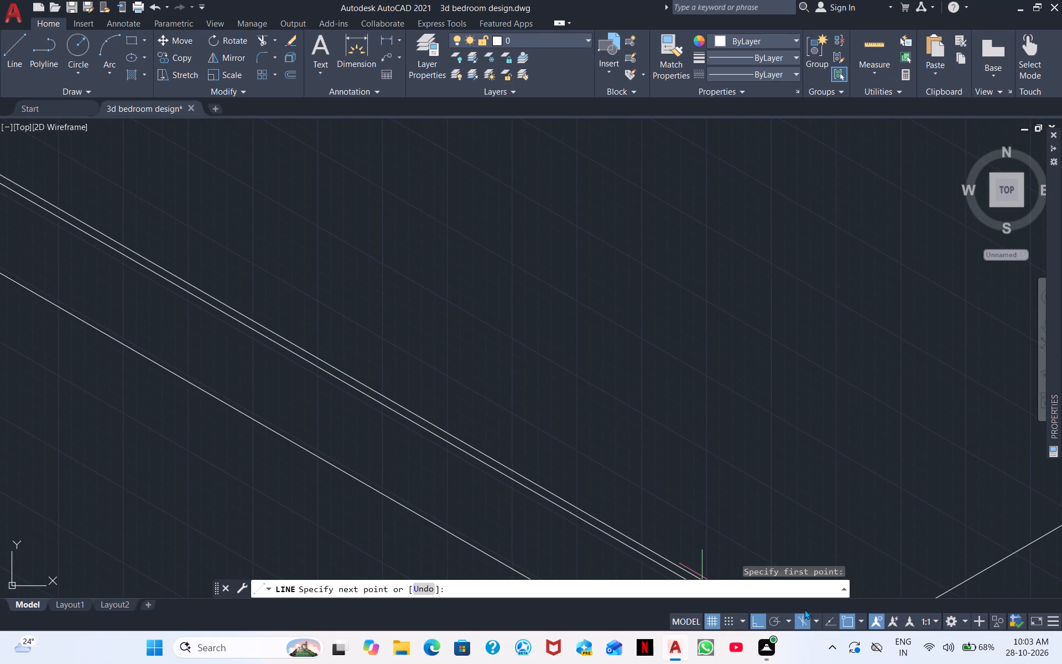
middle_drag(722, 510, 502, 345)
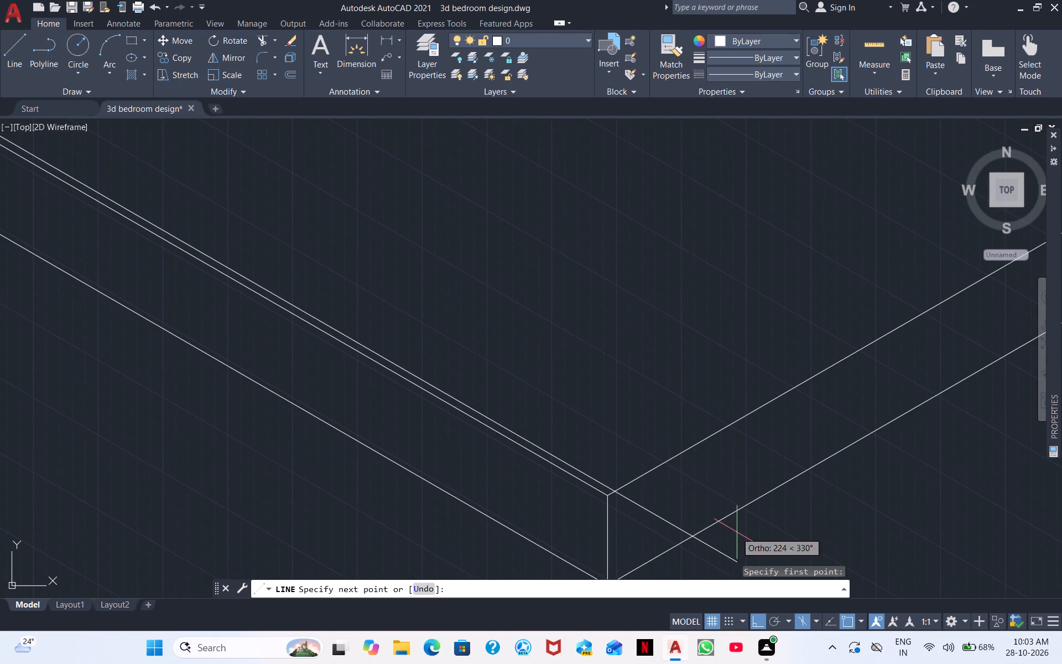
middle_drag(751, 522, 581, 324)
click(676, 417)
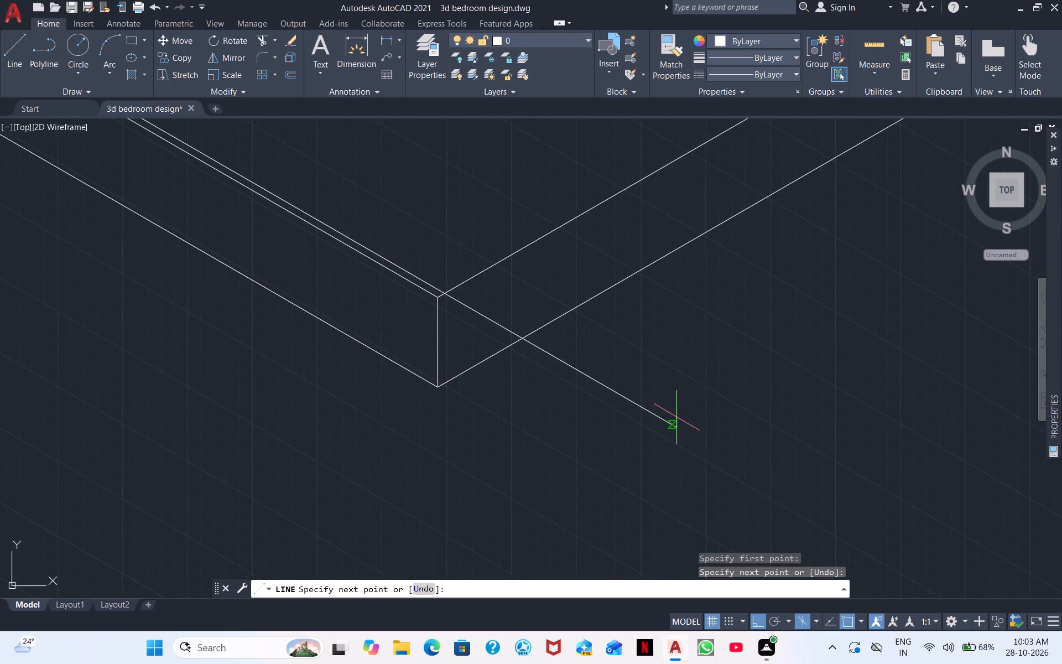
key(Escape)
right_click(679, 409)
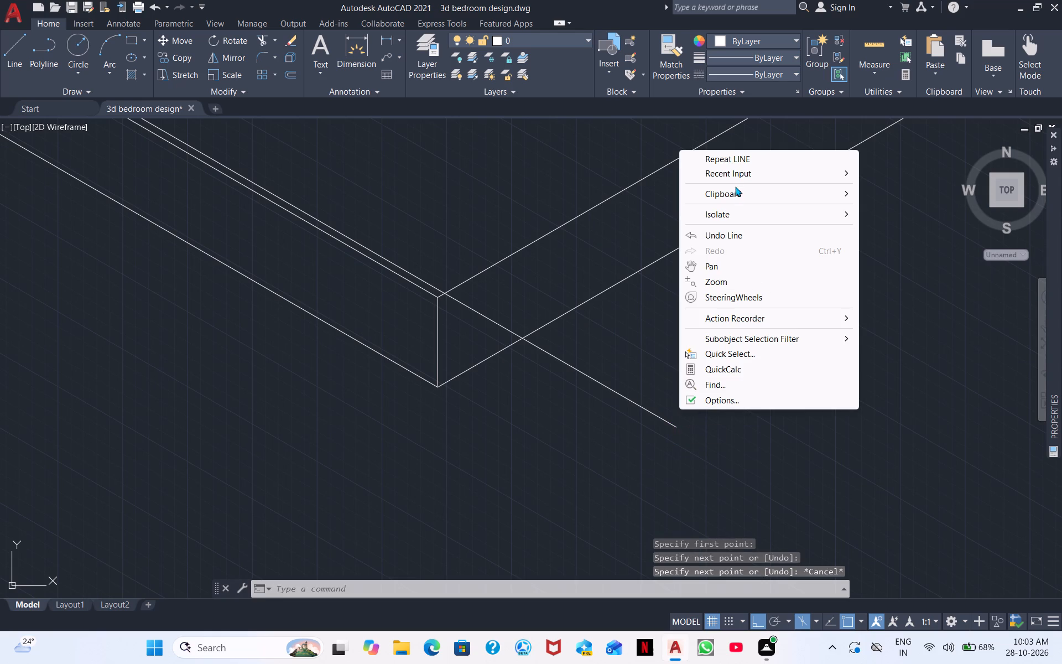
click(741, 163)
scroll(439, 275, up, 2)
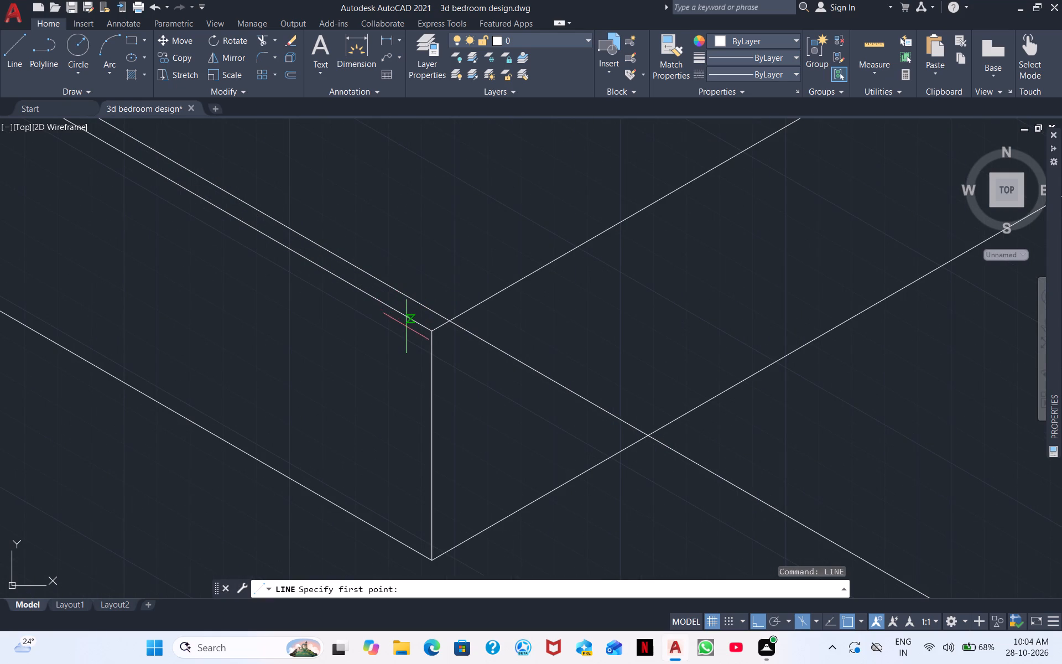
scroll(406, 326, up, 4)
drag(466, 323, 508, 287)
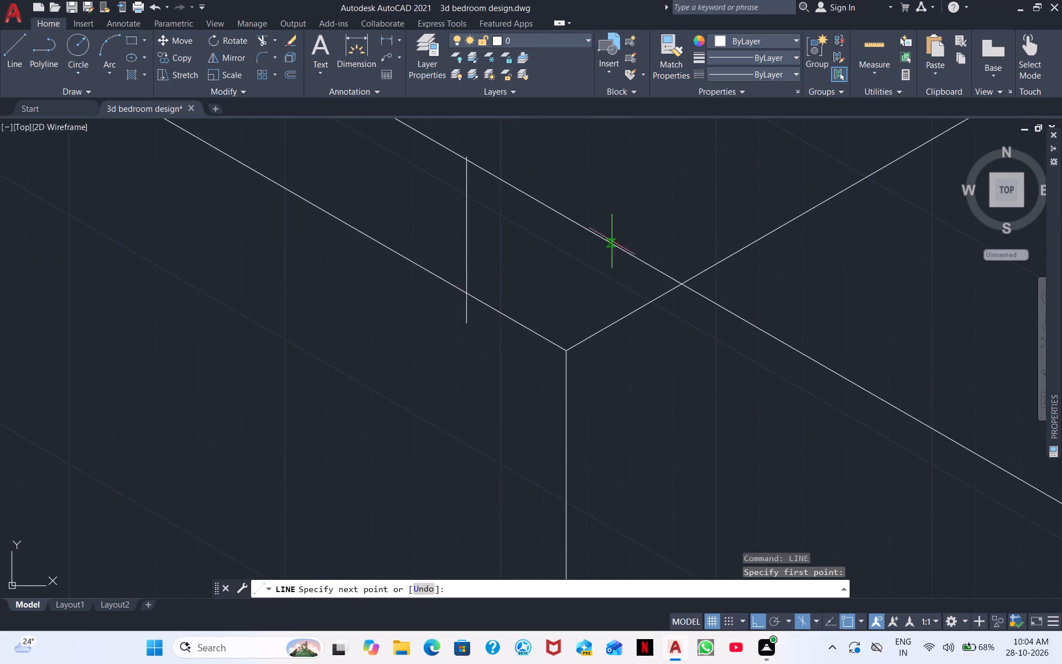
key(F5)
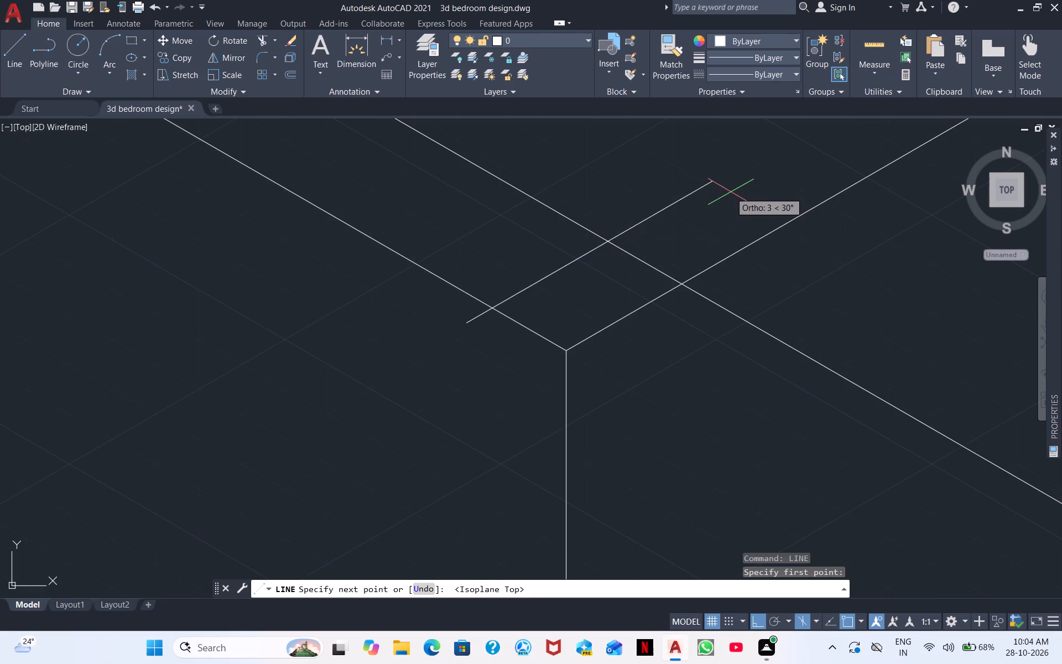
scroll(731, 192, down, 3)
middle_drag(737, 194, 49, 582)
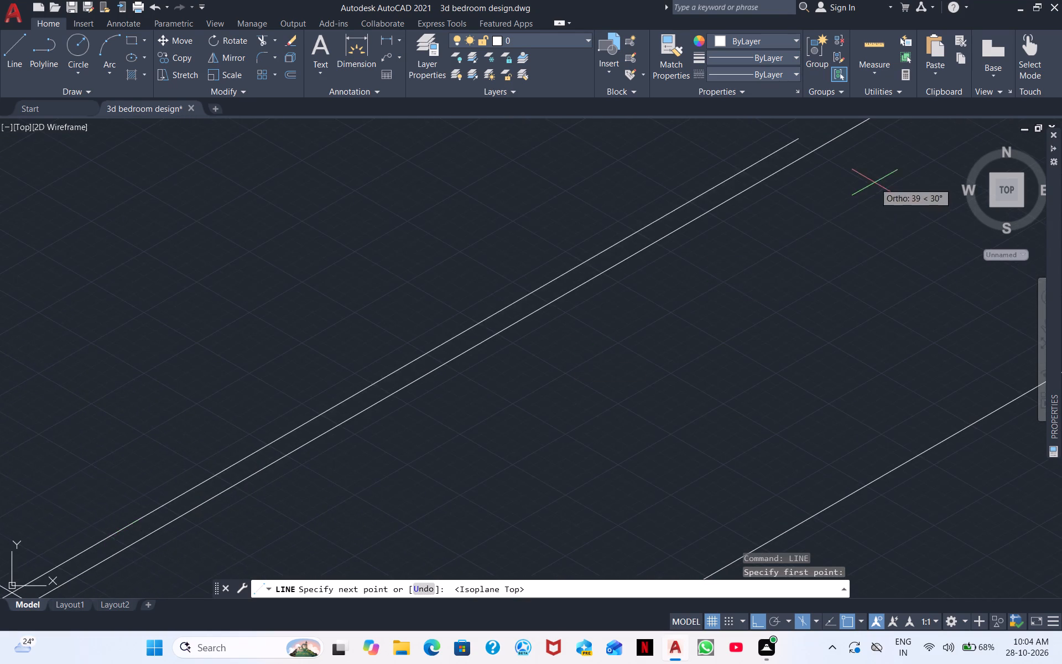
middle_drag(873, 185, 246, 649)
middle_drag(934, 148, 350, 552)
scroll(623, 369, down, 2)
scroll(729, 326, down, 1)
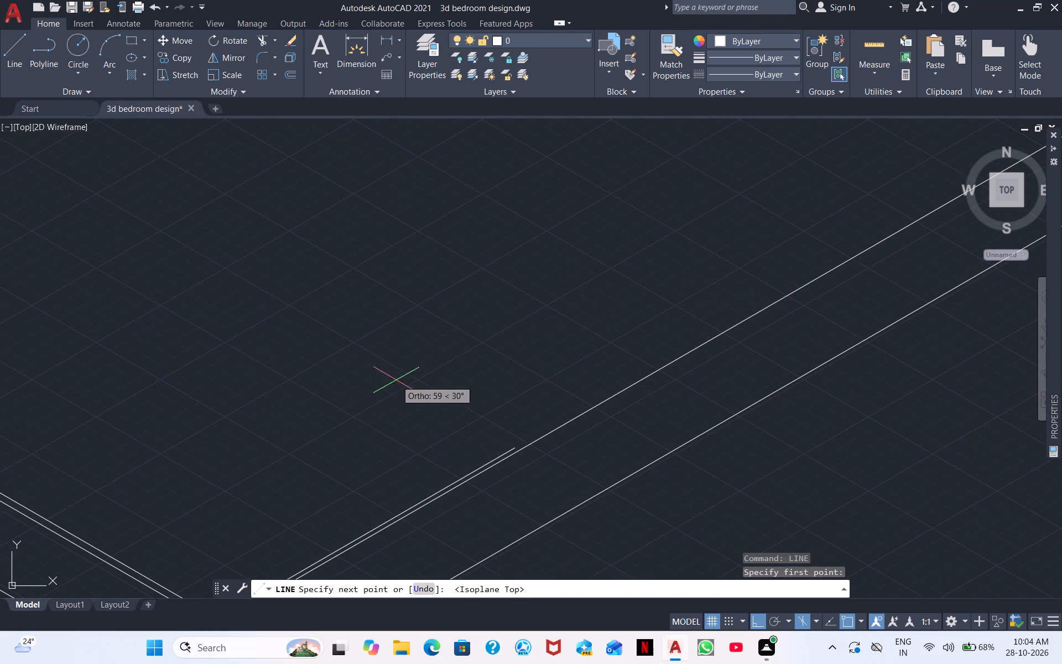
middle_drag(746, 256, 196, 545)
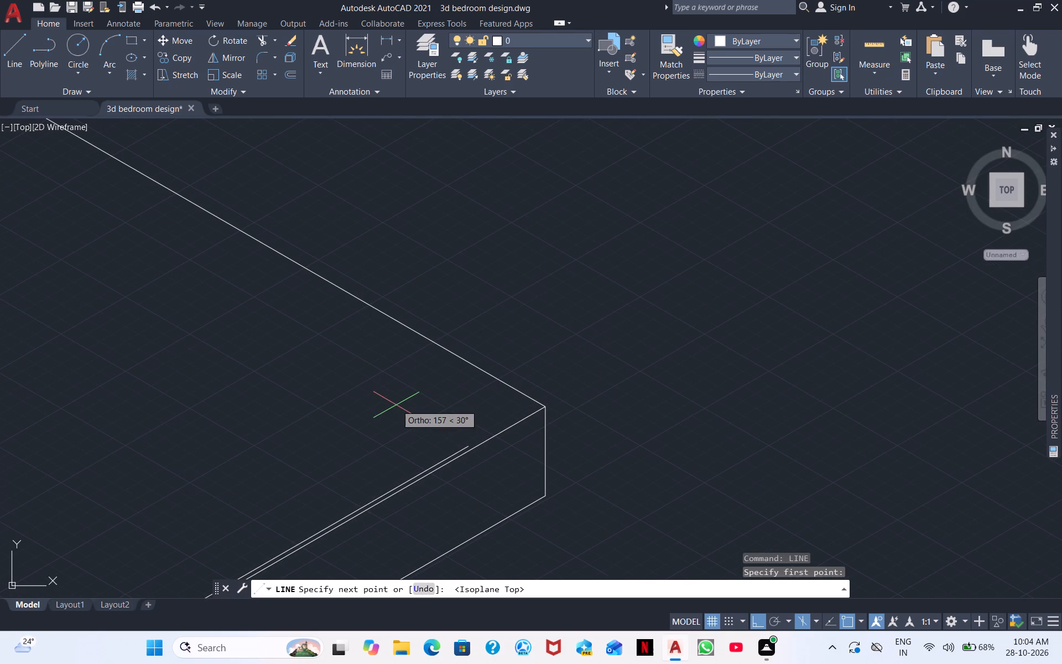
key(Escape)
Draw a line at 30° just inside the foot end's upper edge, from the near side's upper edge to beyond the far corner.
middle_drag(210, 447, 1028, 127)
right_click(659, 401)
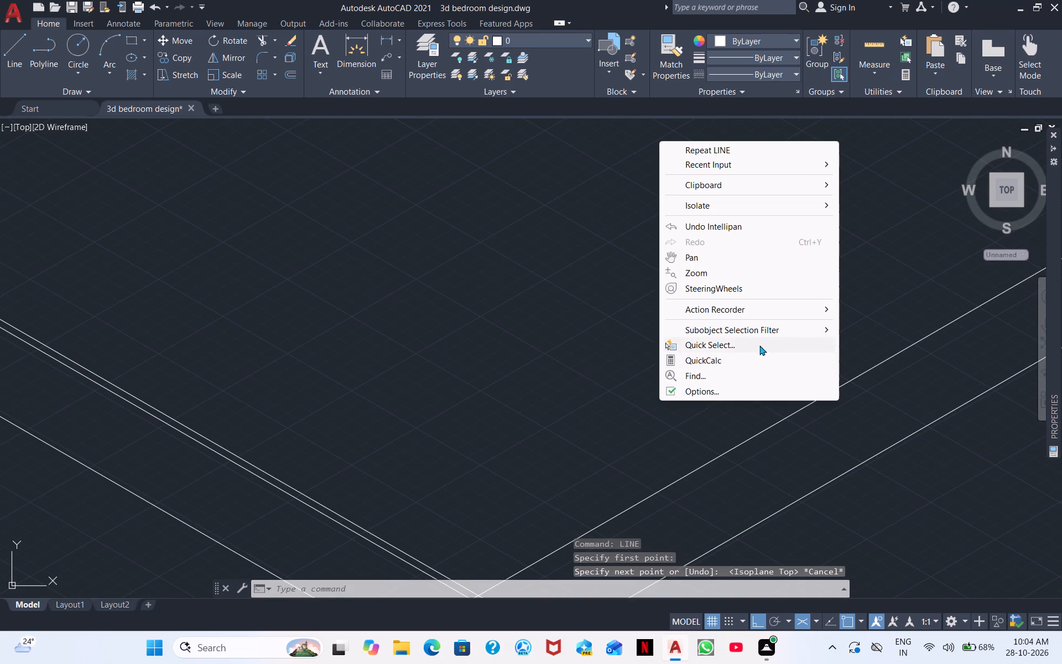
click(732, 149)
scroll(603, 378, up, 2)
scroll(504, 416, down, 2)
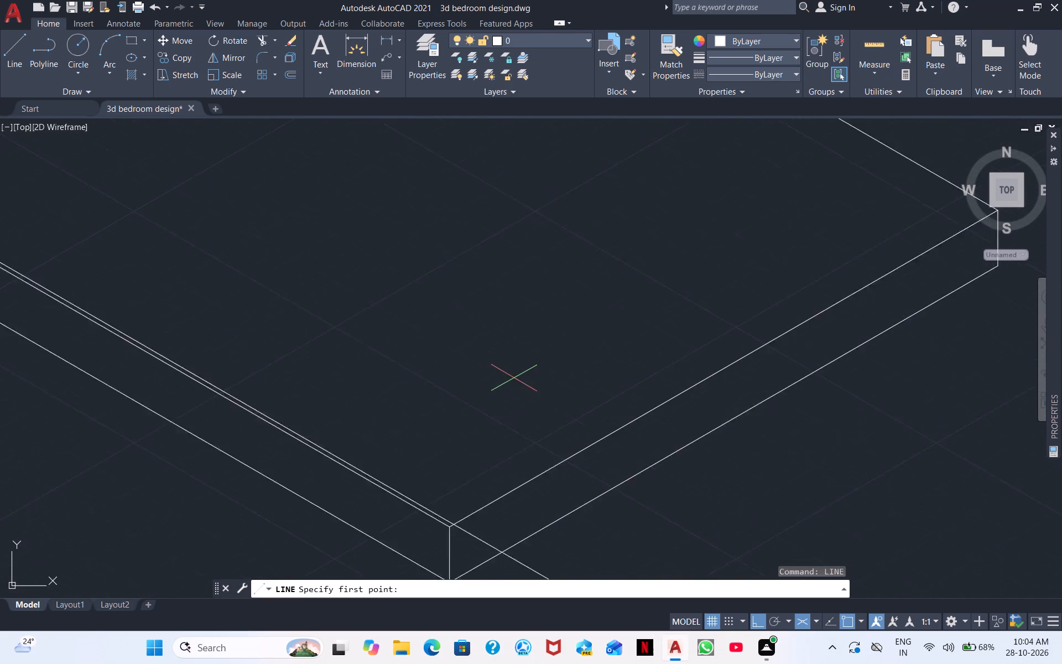
scroll(514, 378, down, 2)
middle_drag(495, 413, 498, 356)
scroll(469, 367, up, 3)
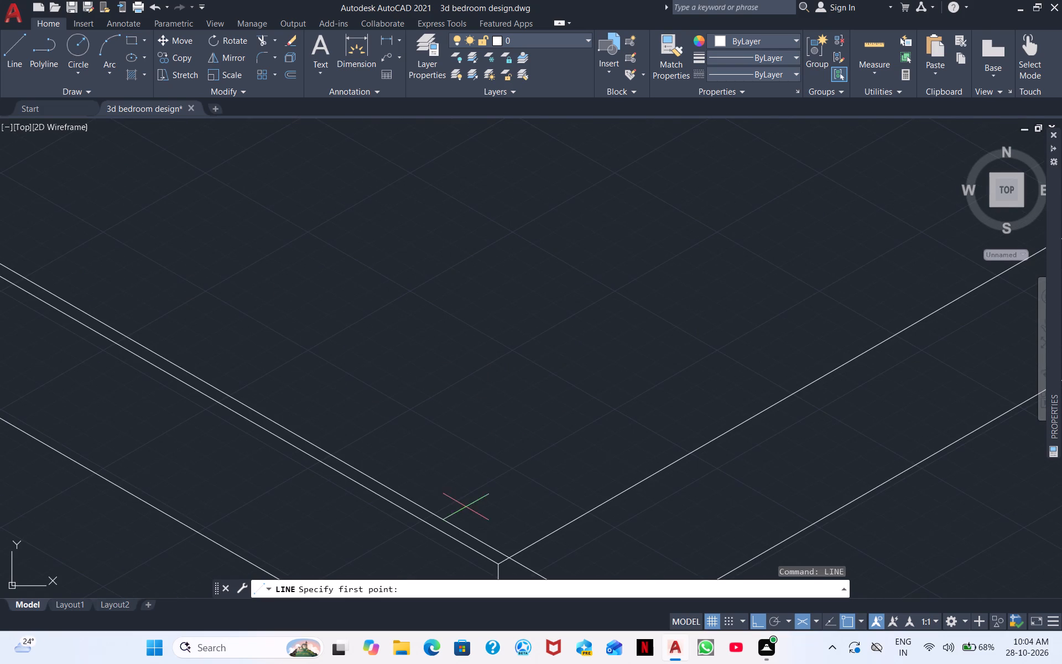
scroll(470, 554, up, 2)
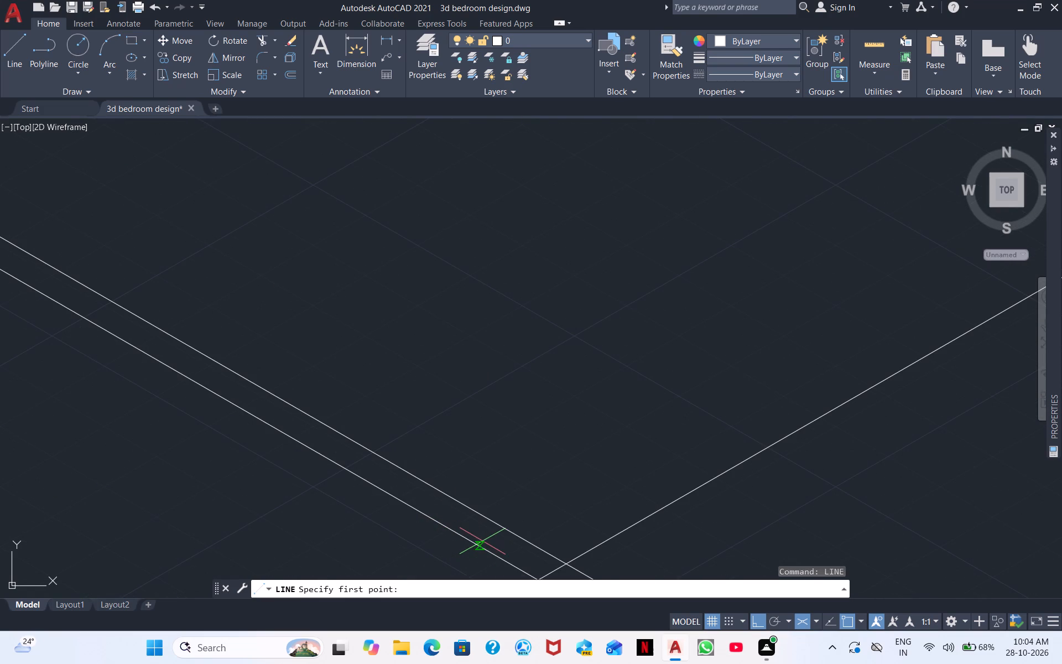
click(496, 564)
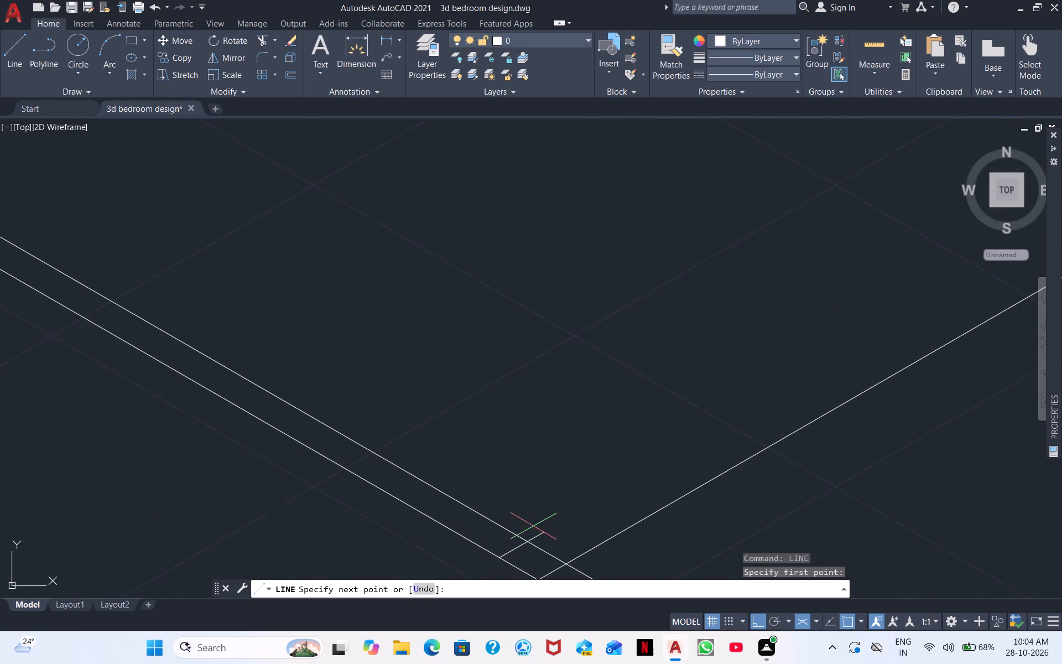
scroll(784, 369, down, 3)
middle_drag(876, 300, 420, 544)
middle_drag(1013, 203, 979, 227)
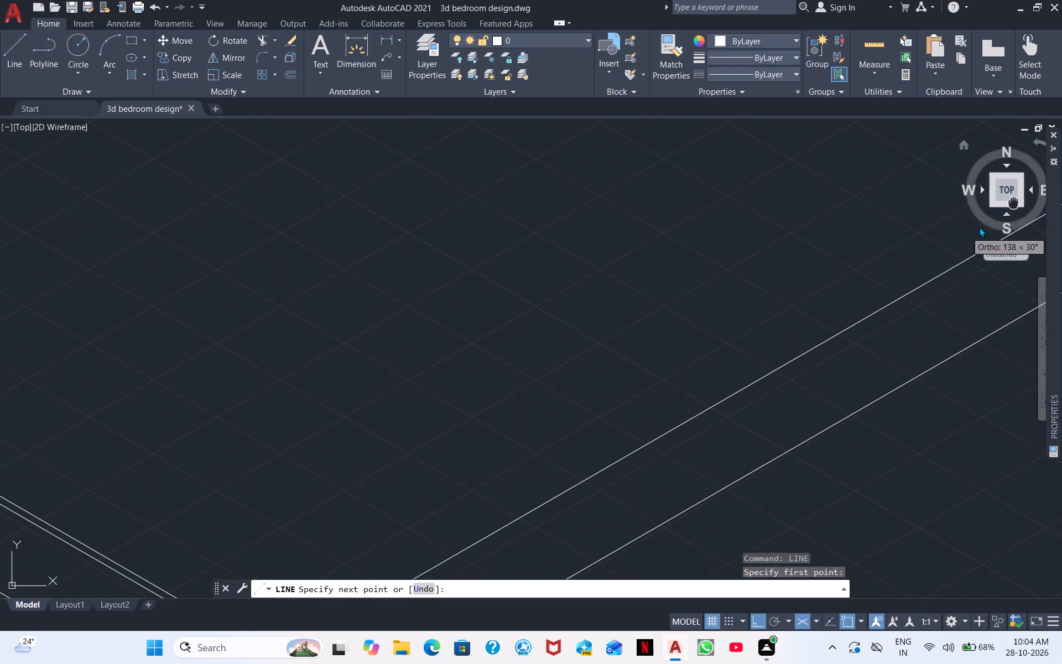
middle_drag(979, 227, 423, 569)
click(592, 470)
key(Escape)
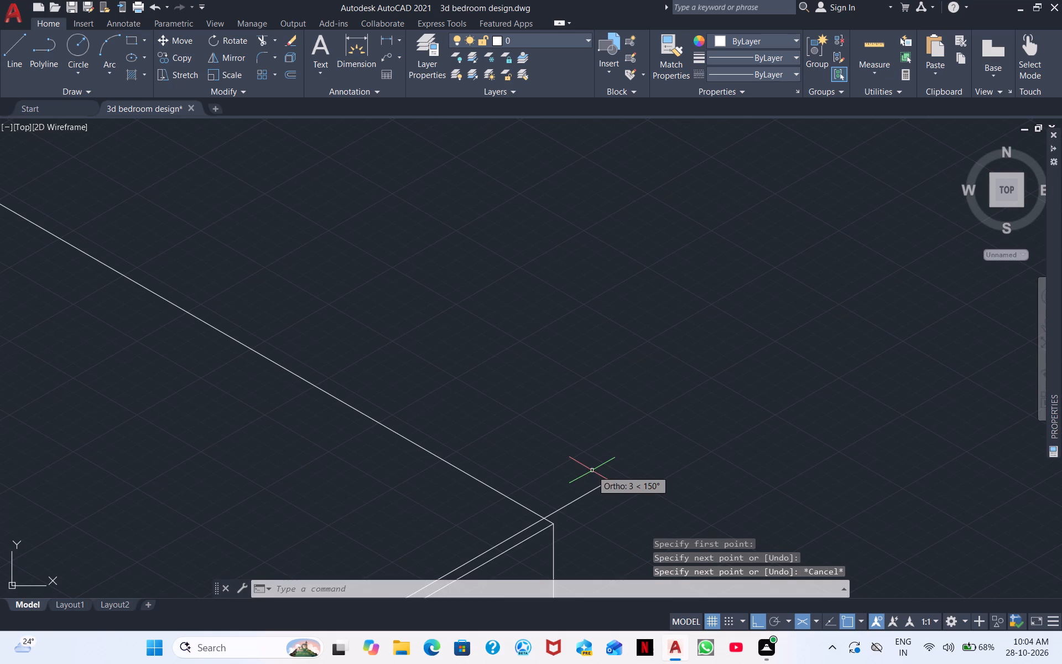
Erase the near side's upper and lower edges together with the parallel line just inside the upper edge.
scroll(595, 461, down, 1)
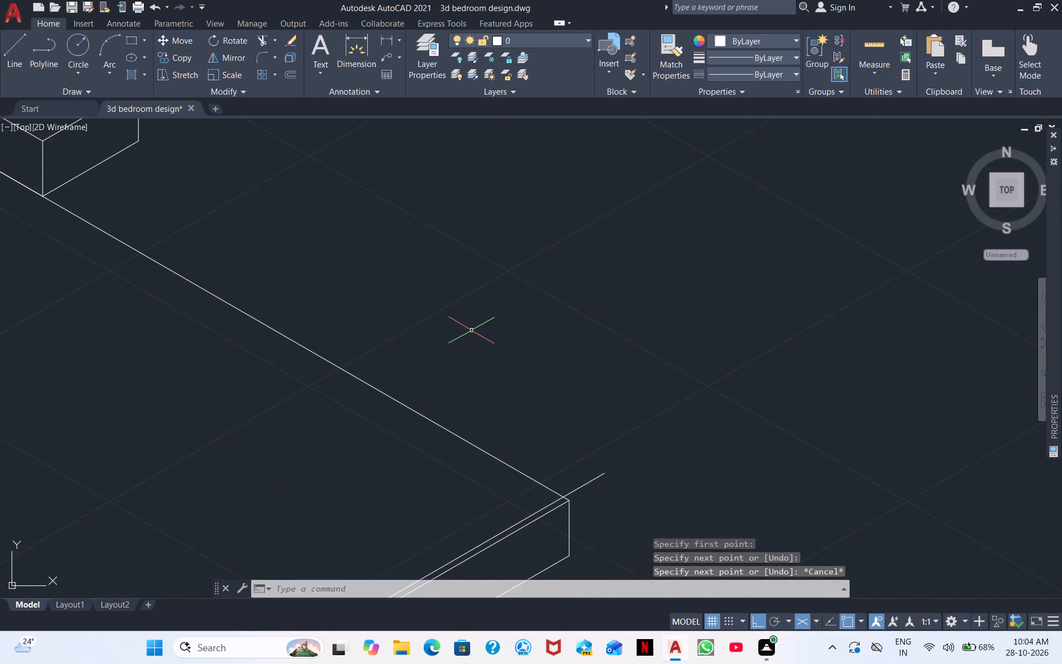
middle_drag(471, 330, 664, 234)
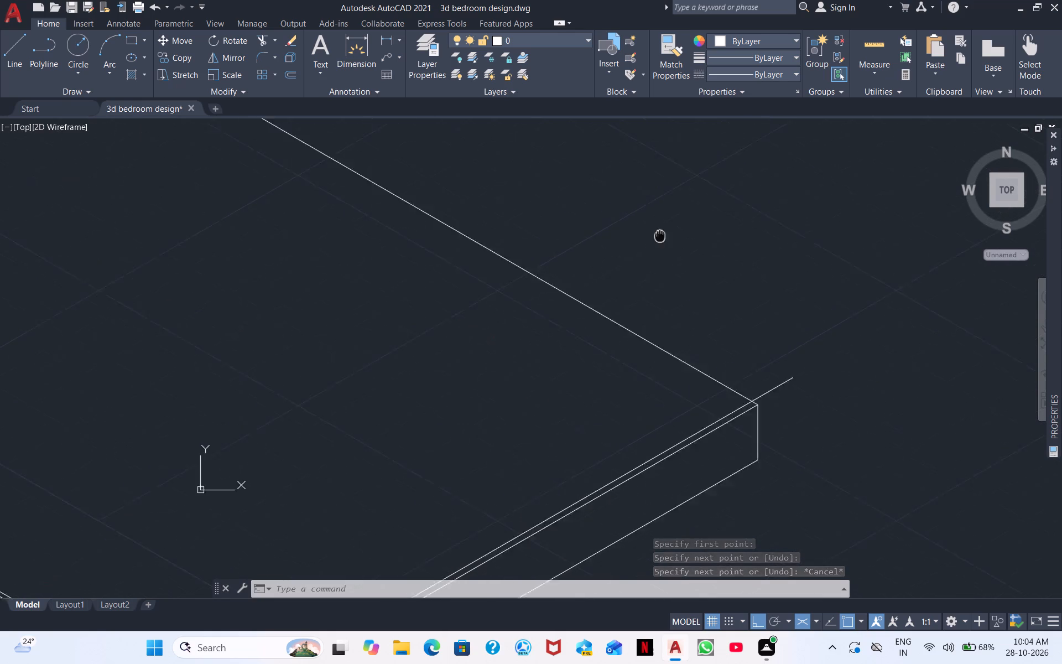
middle_drag(664, 234, 793, 198)
middle_drag(548, 306, 804, 198)
middle_drag(470, 296, 620, 334)
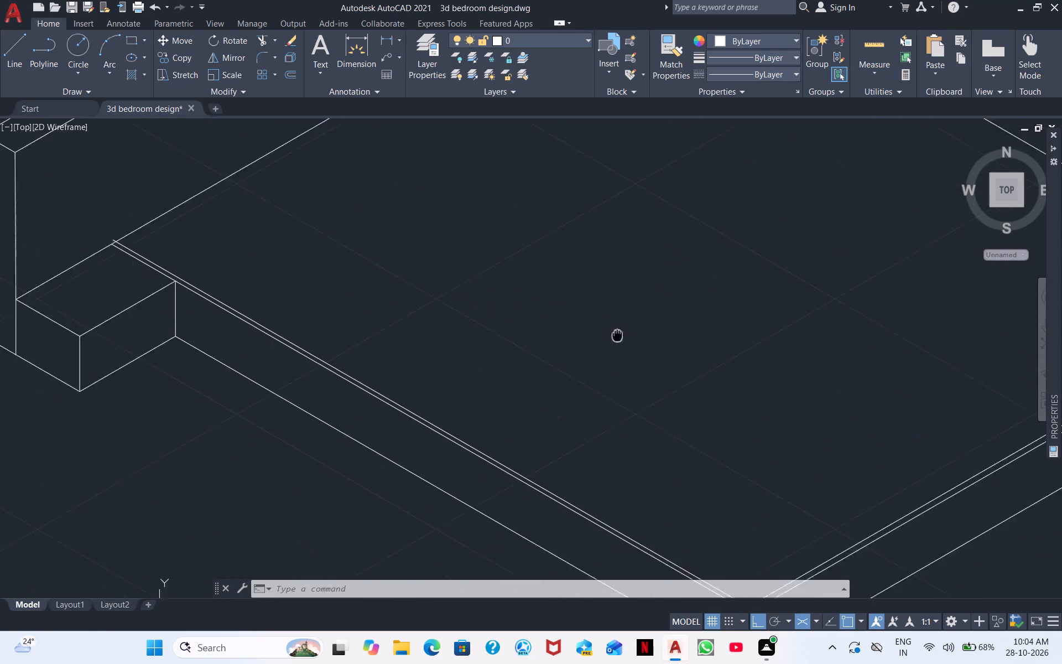
middle_drag(620, 334, 766, 369)
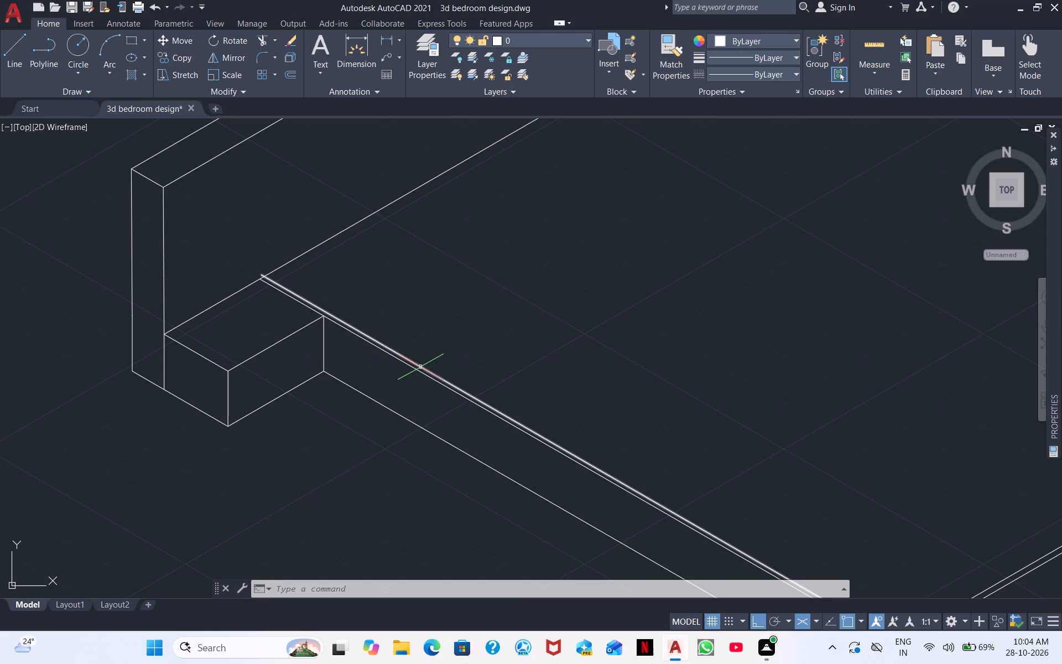
scroll(434, 367, down, 3)
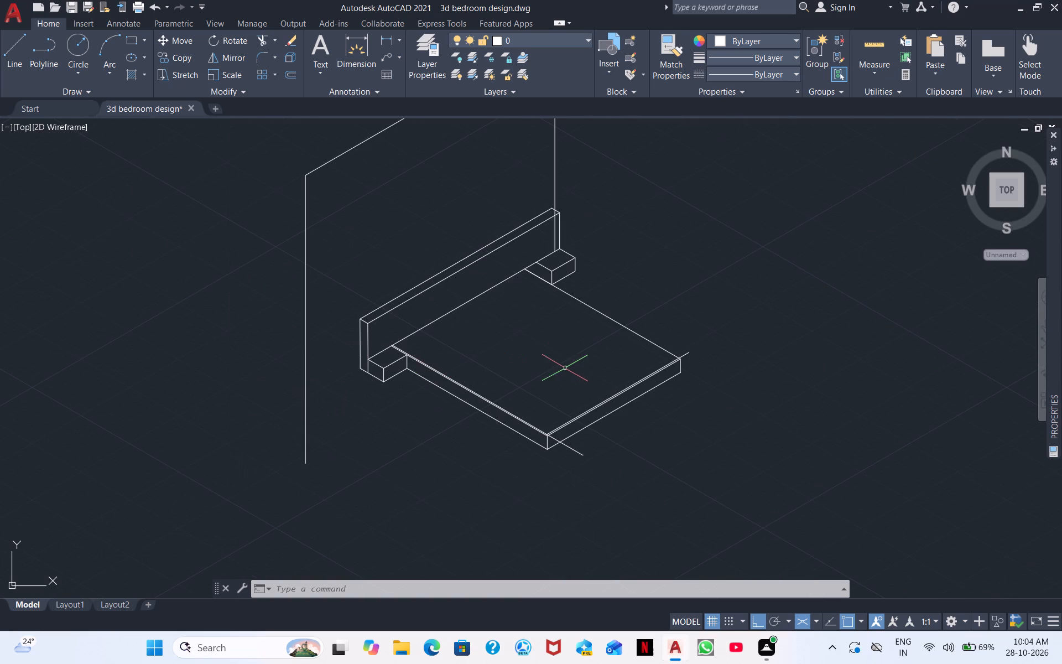
scroll(656, 375, up, 1)
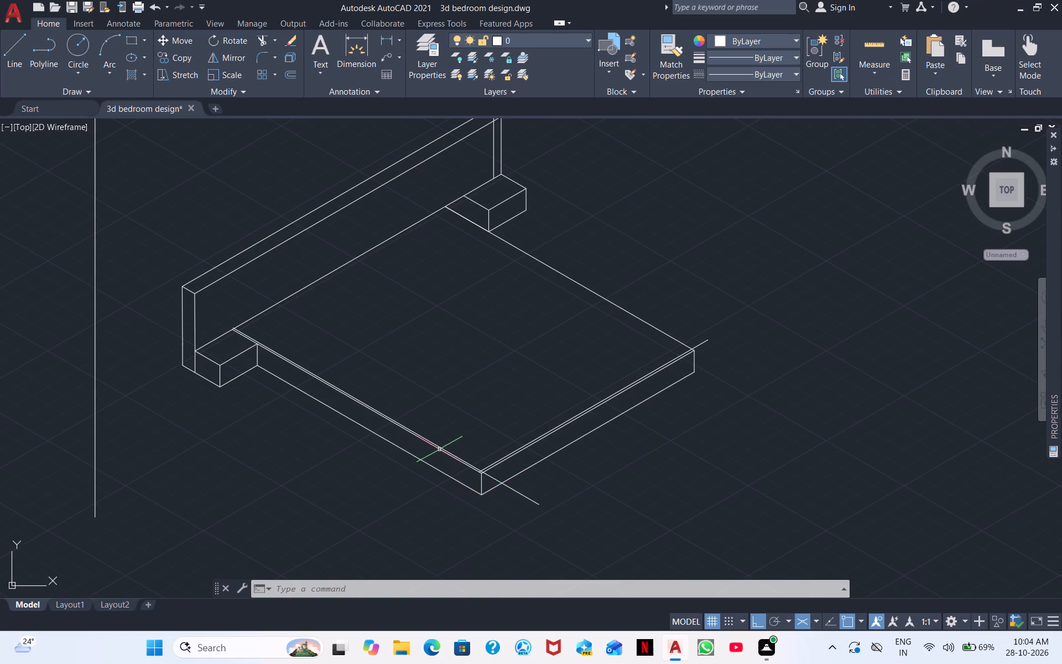
scroll(435, 450, up, 3)
scroll(473, 383, down, 2)
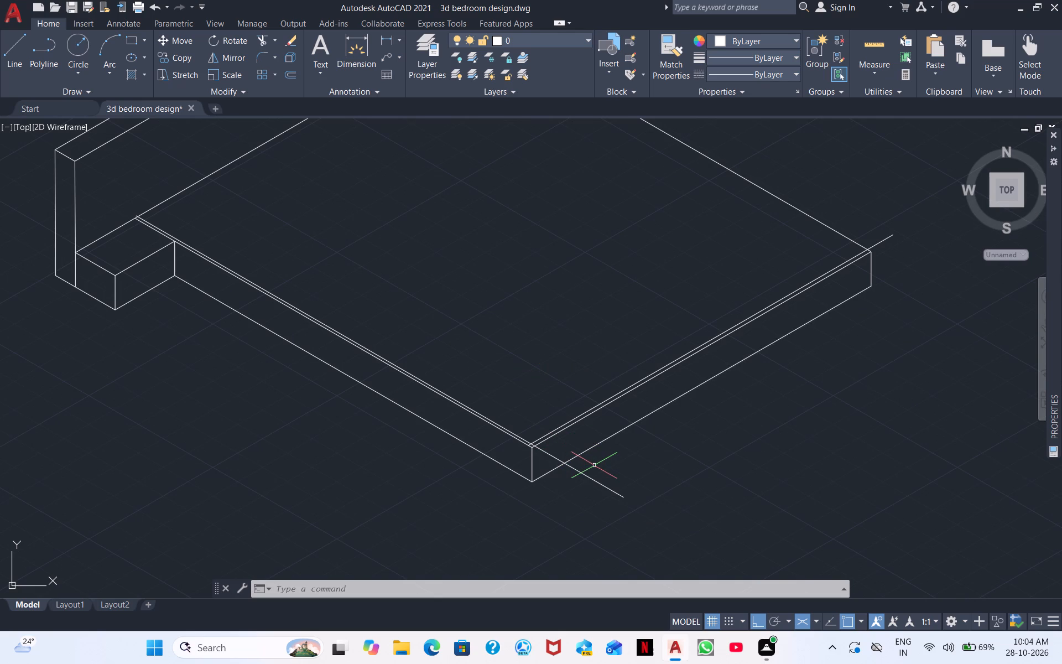
click(407, 412)
drag(373, 443, 349, 296)
right_click(431, 288)
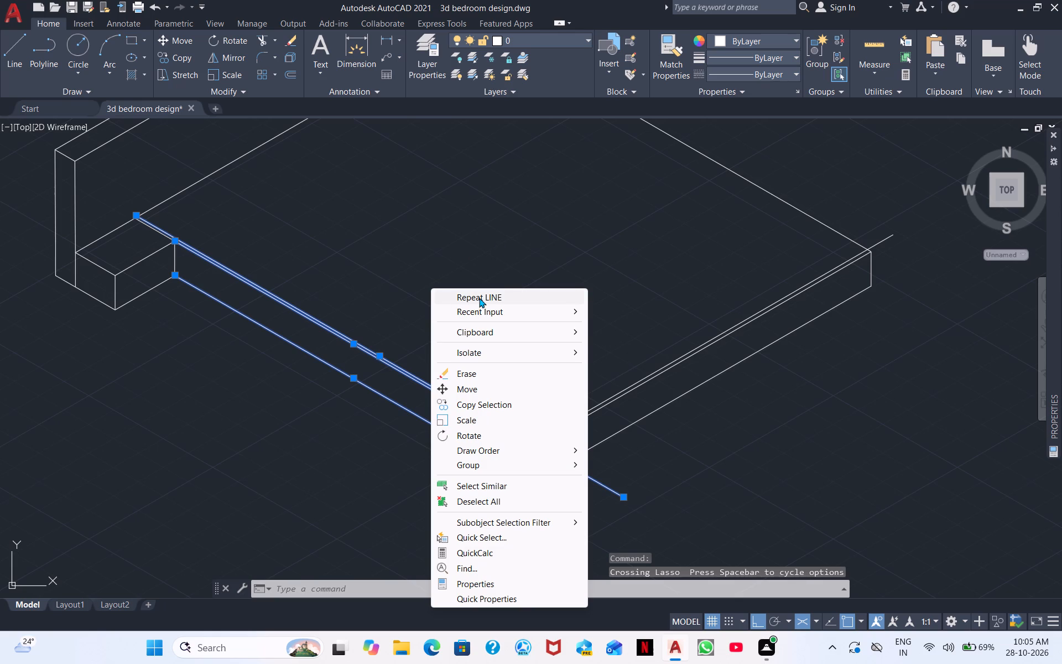
click(480, 376)
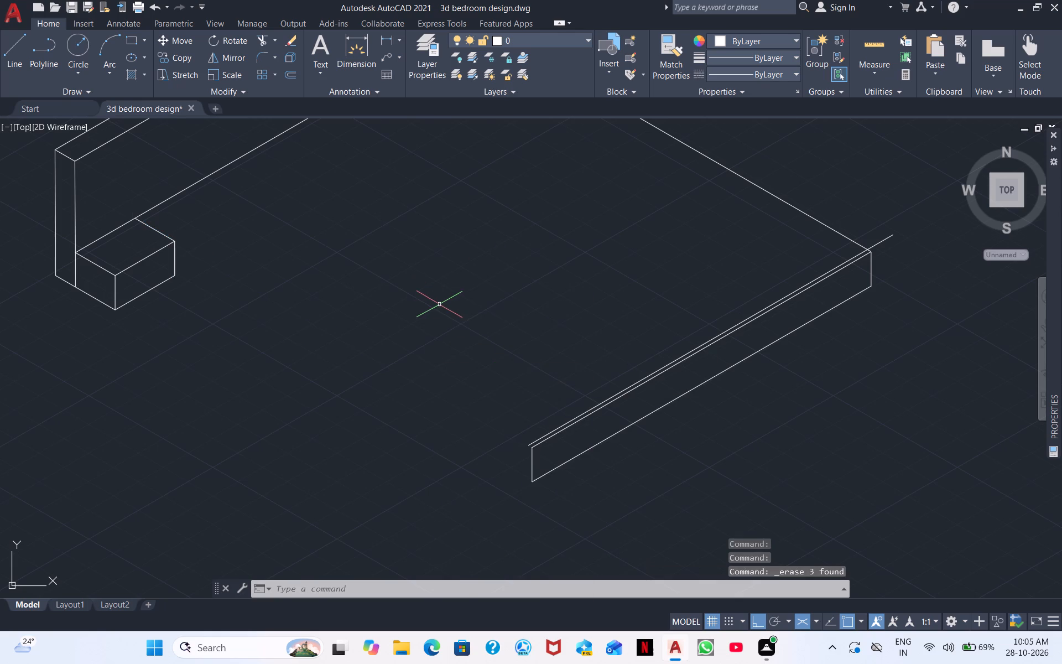
Draw the bed base's near lower edge at 330° from the near box unit's bottom edge to beyond the foot end.
scroll(439, 304, down, 1)
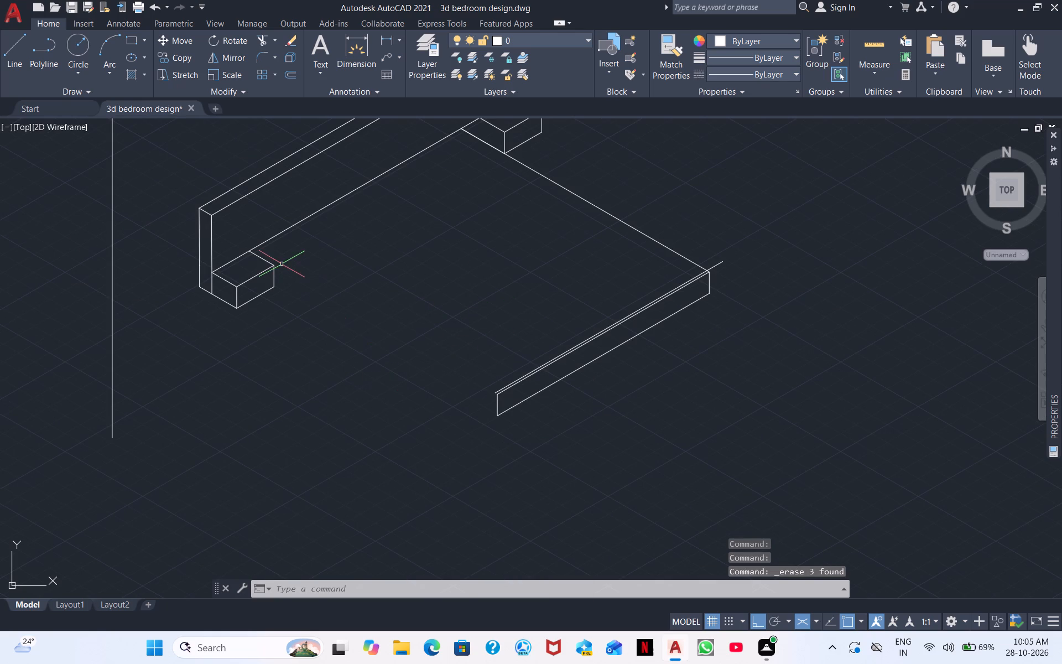
scroll(282, 264, up, 1)
click(12, 51)
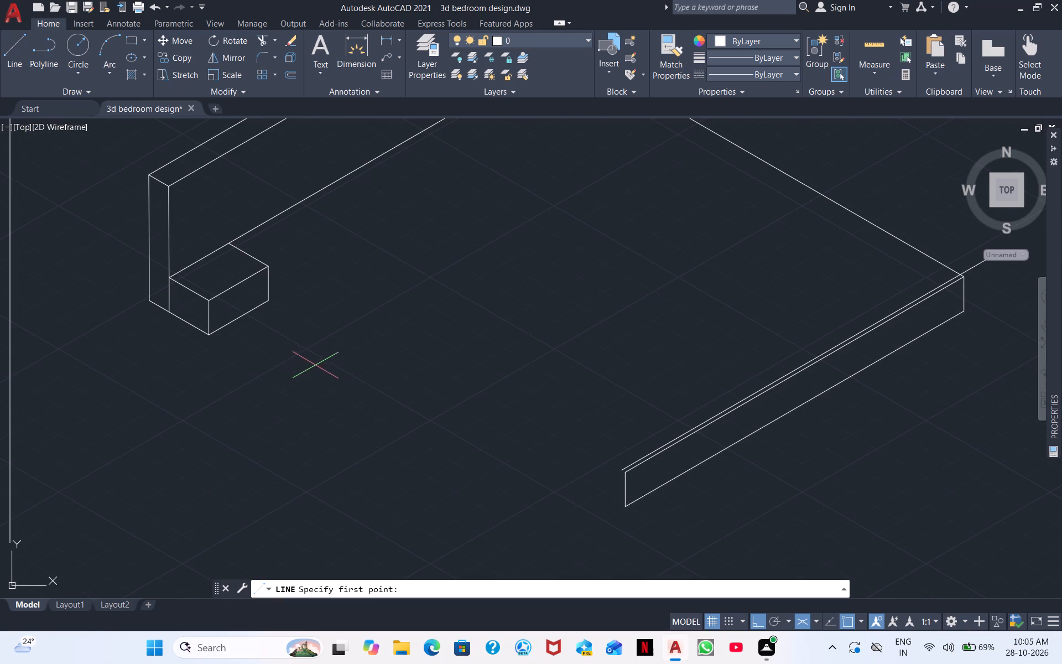
click(250, 311)
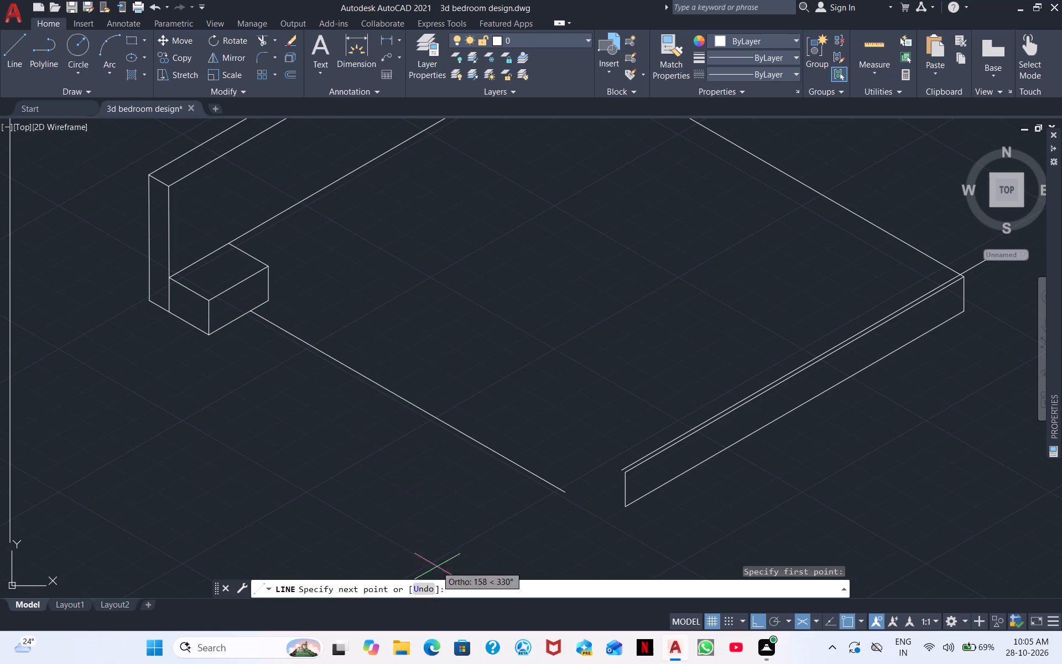
middle_drag(630, 468, 539, 277)
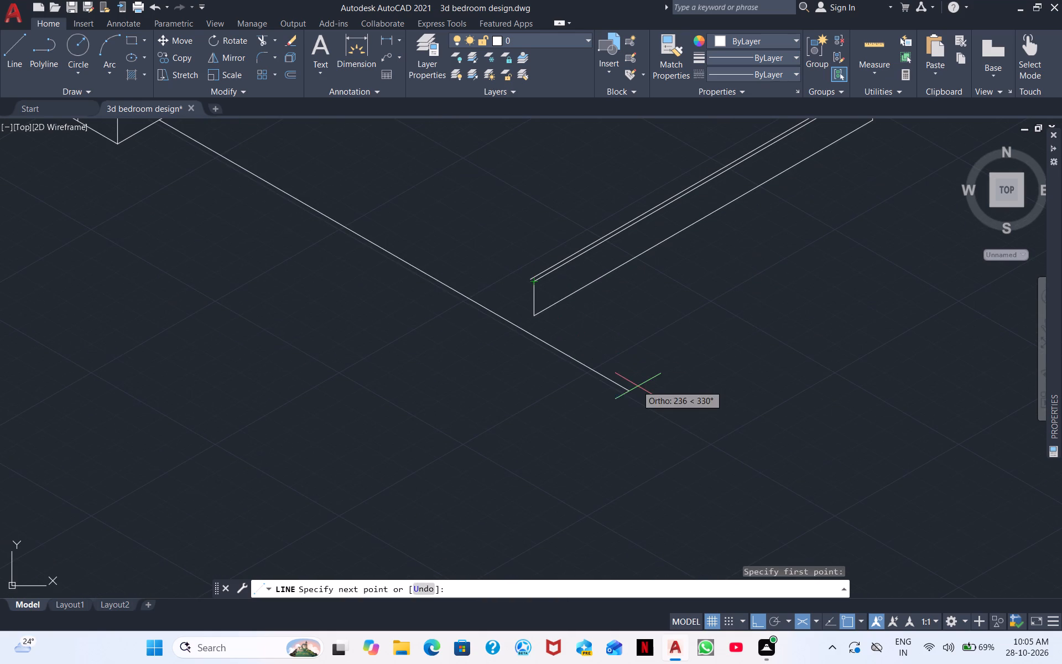
click(663, 397)
right_click(722, 363)
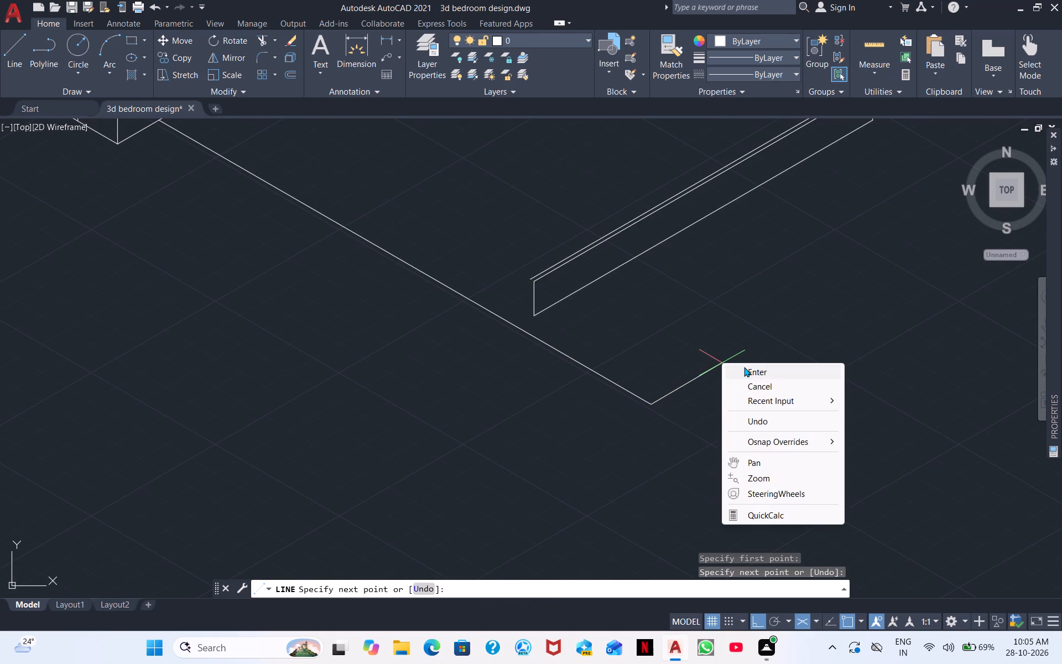
click(744, 367)
Draw the near side's upper edge at 330° from the midpoint of the near box unit's outer vertical edge to beyond the foot end.
right_click(749, 362)
click(790, 375)
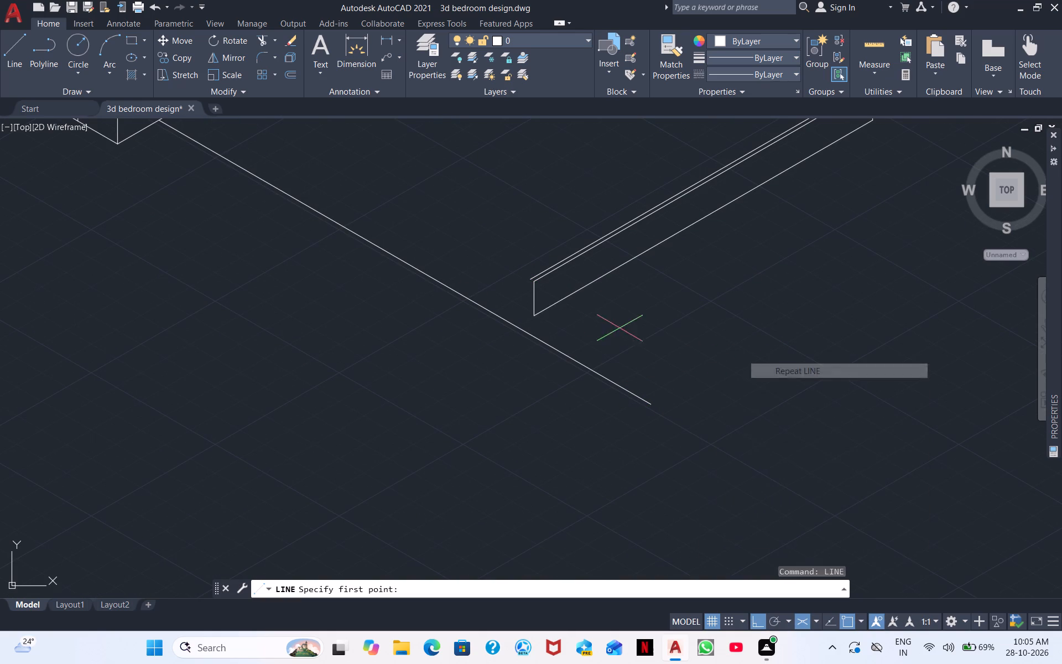
middle_drag(457, 288, 585, 559)
scroll(299, 358, up, 3)
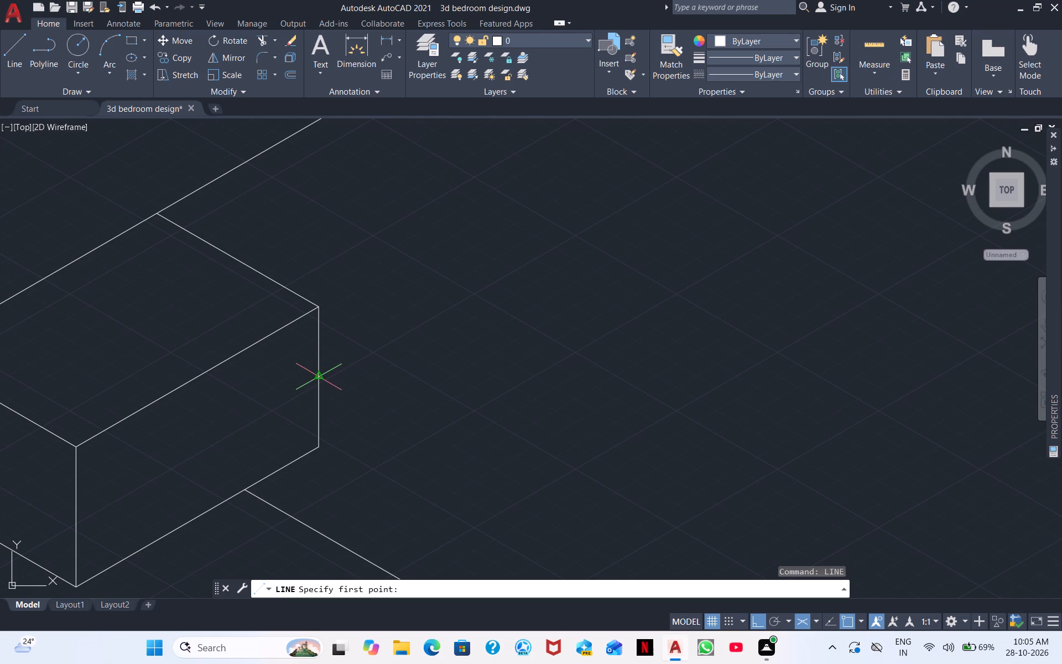
drag(321, 378, 335, 388)
middle_drag(488, 561, 233, 155)
middle_drag(824, 469, 233, 225)
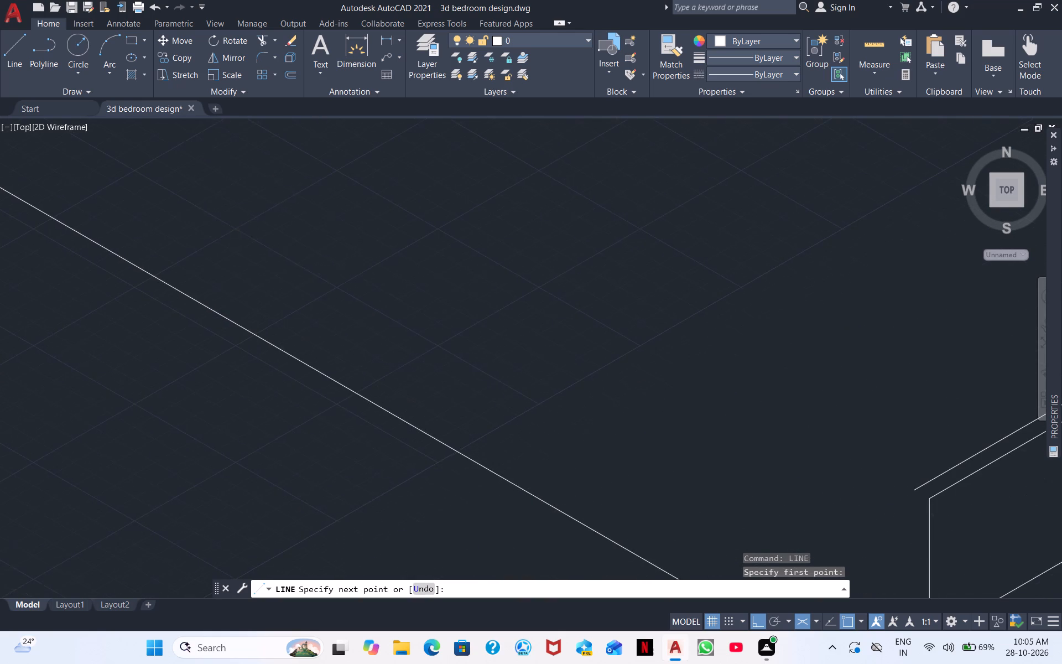
scroll(765, 502, down, 2)
middle_drag(952, 556, 831, 454)
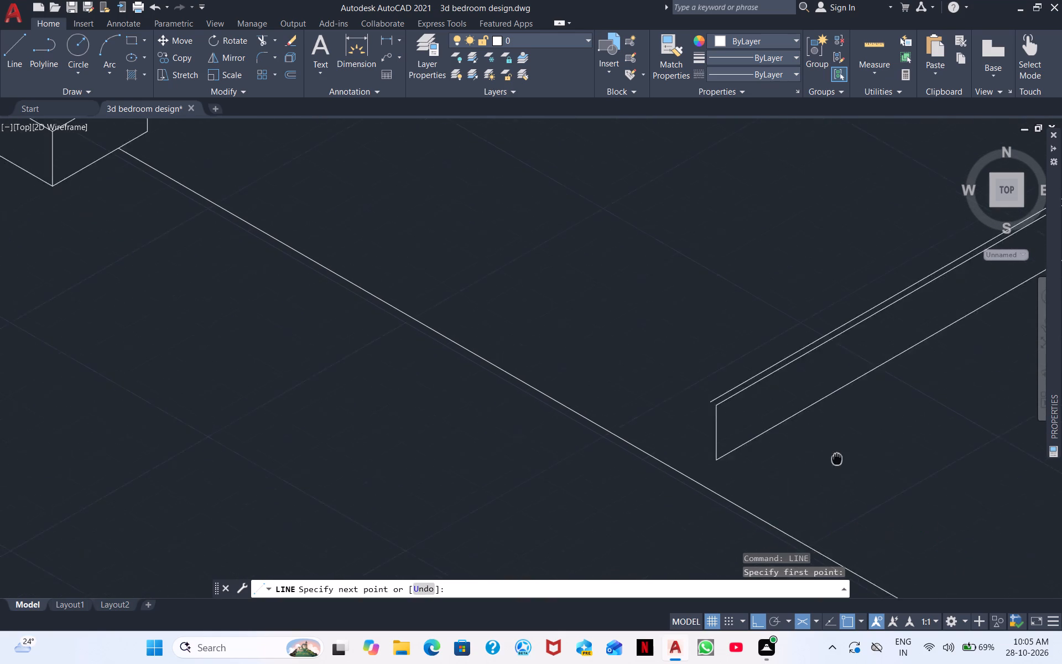
middle_drag(831, 454, 657, 334)
click(798, 390)
right_click(805, 389)
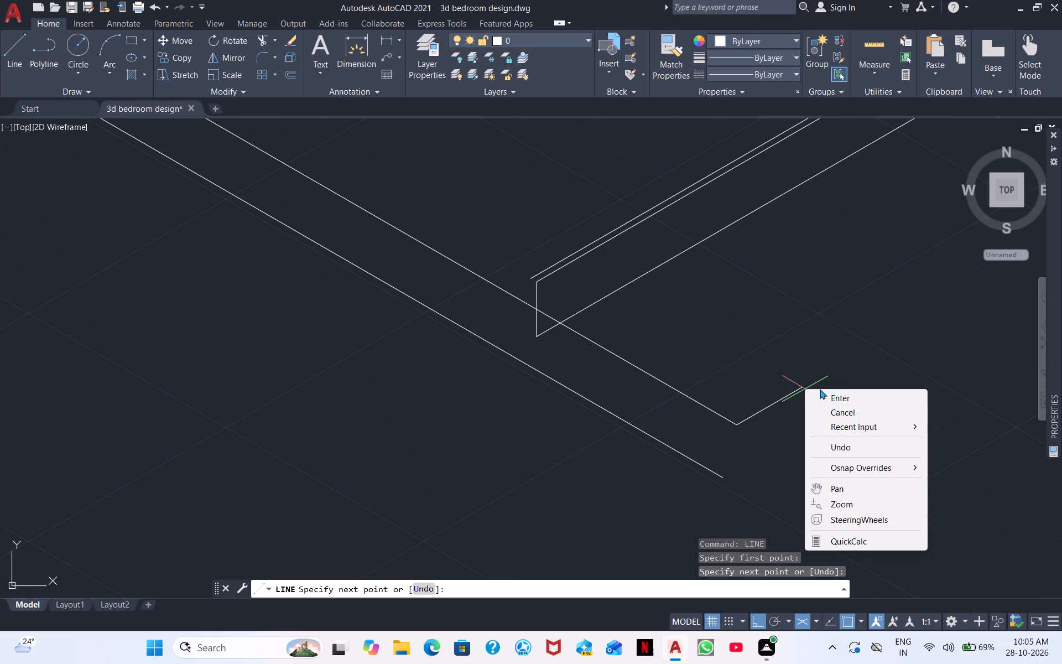
click(837, 400)
Trim away the foot end's vertical edge at the near corner completely.
scroll(492, 272, down, 2)
scroll(559, 243, up, 2)
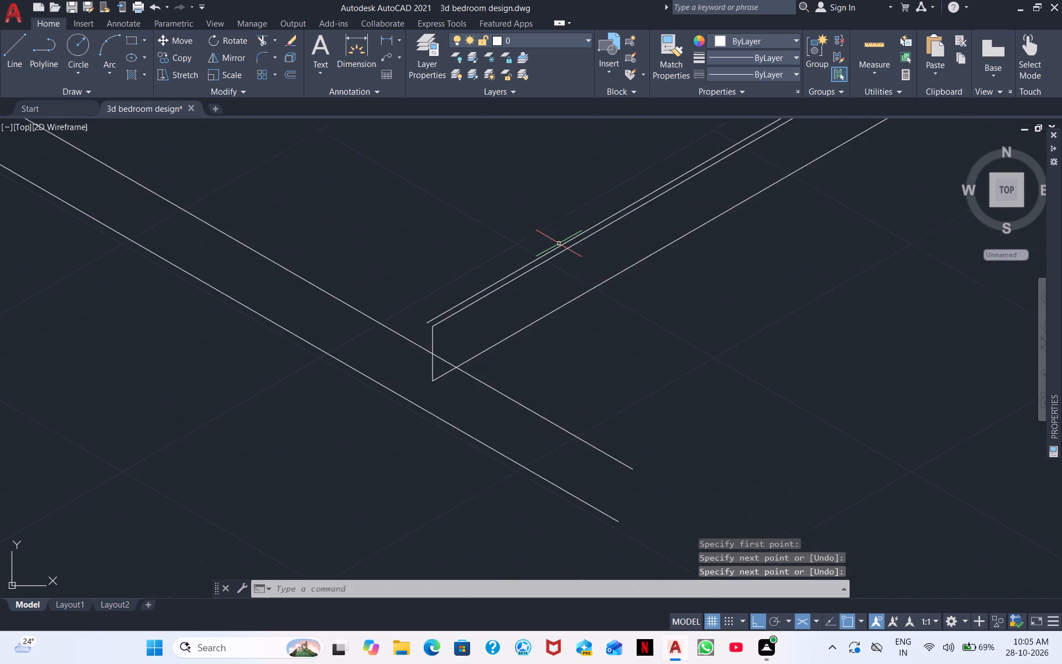
scroll(559, 243, up, 1)
click(8, 55)
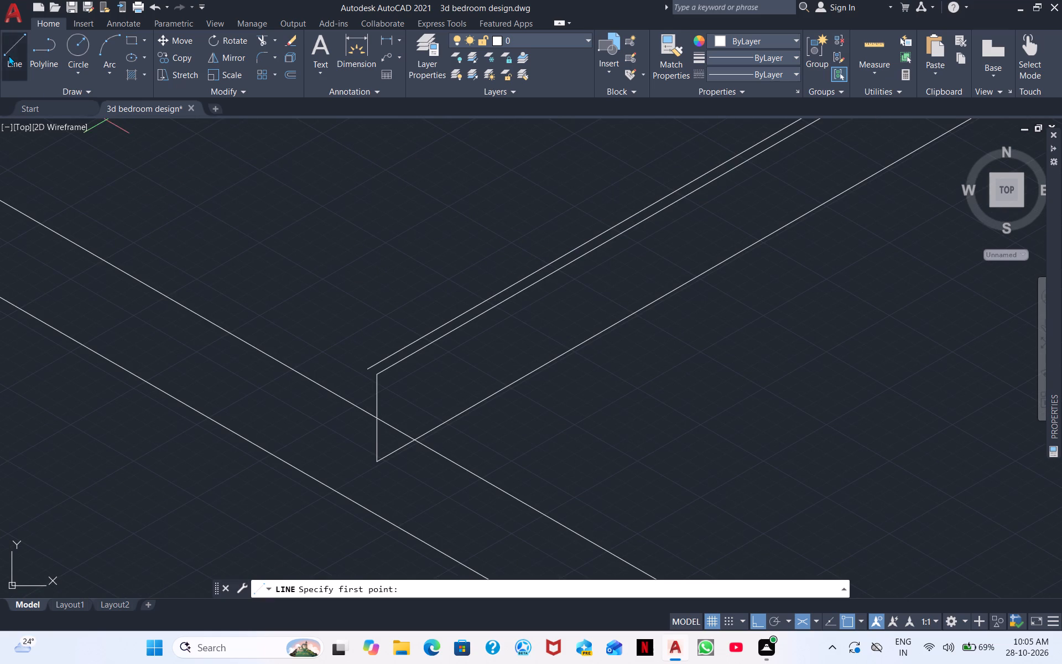
click(259, 38)
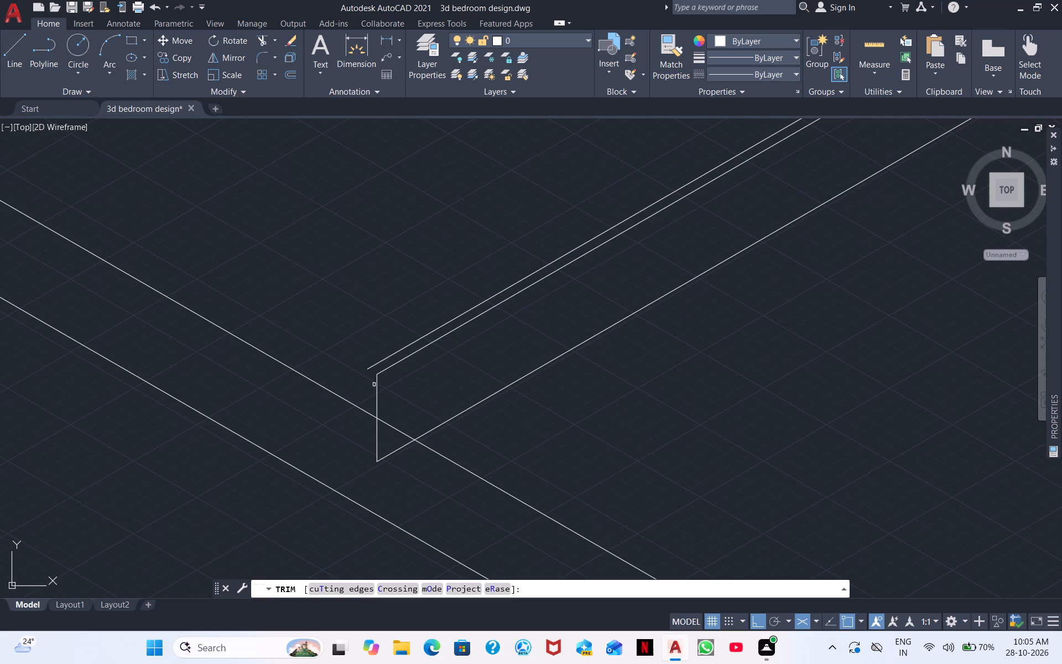
drag(374, 385, 404, 405)
drag(379, 438, 387, 448)
drag(372, 438, 366, 440)
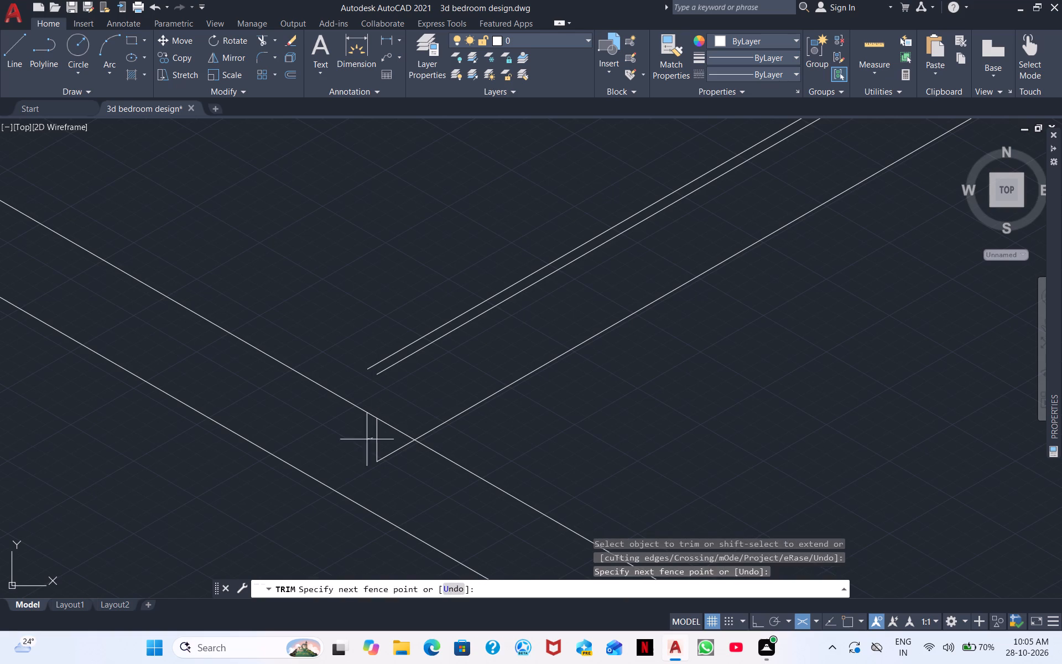
drag(366, 440, 339, 440)
drag(388, 439, 327, 427)
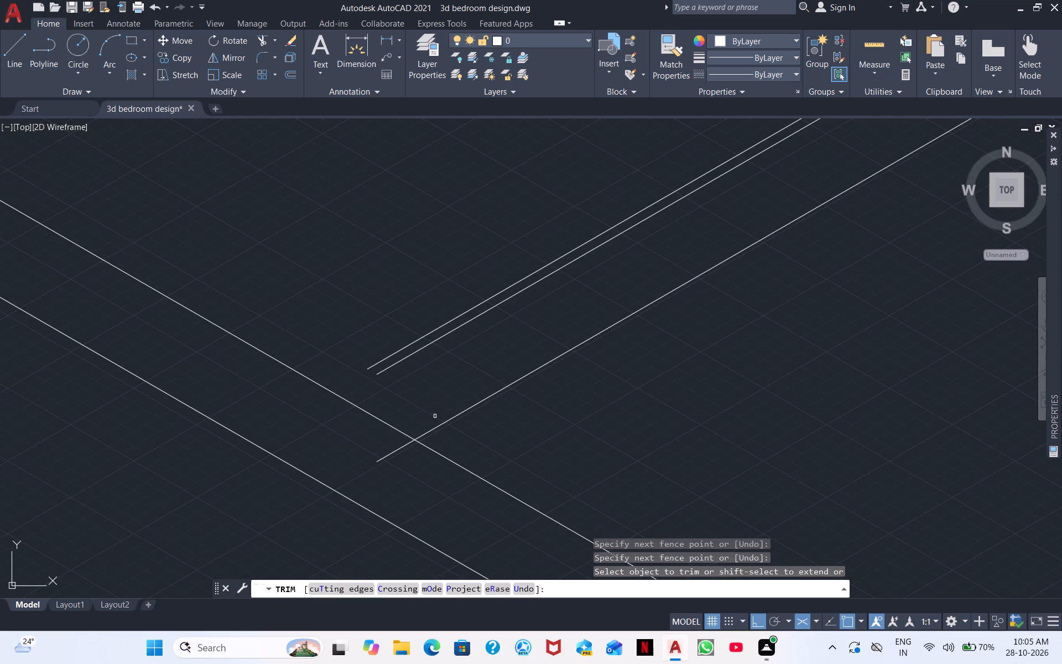
Extend the foot end's lower edge and its two parallel upper lines to the near side's new lower edge.
shift+drag(431, 413, 460, 465)
shift+drag(404, 343, 436, 388)
shift+drag(384, 348, 408, 390)
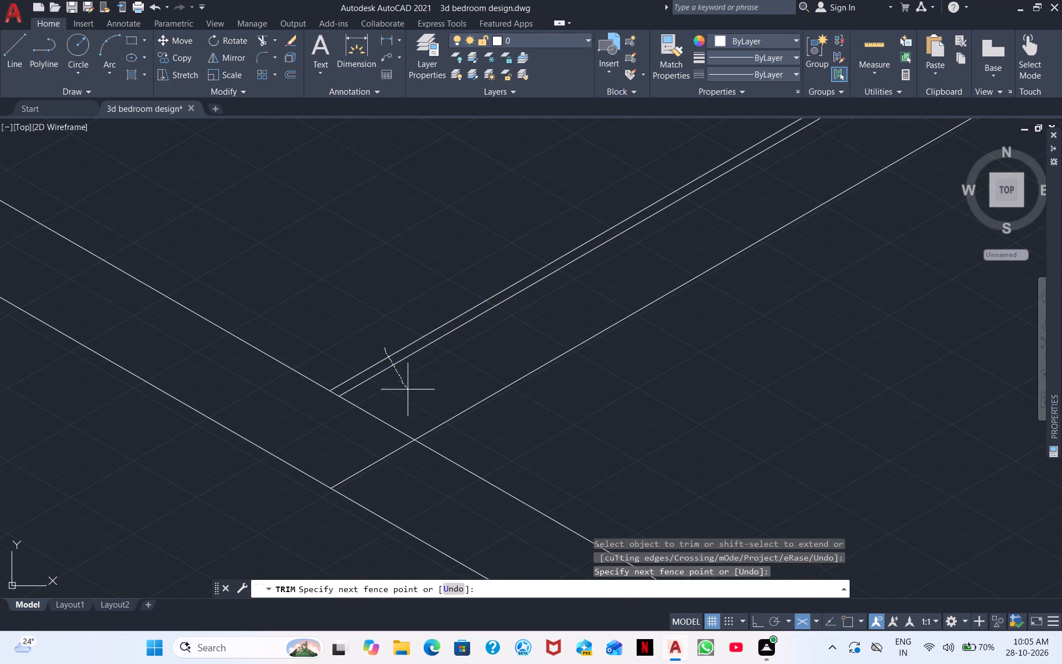
shift+drag(408, 390, 426, 418)
Trim the near side's upper edge between the foot end's lines and both near-side edges beyond the foot end's lower edge.
scroll(315, 273, down, 2)
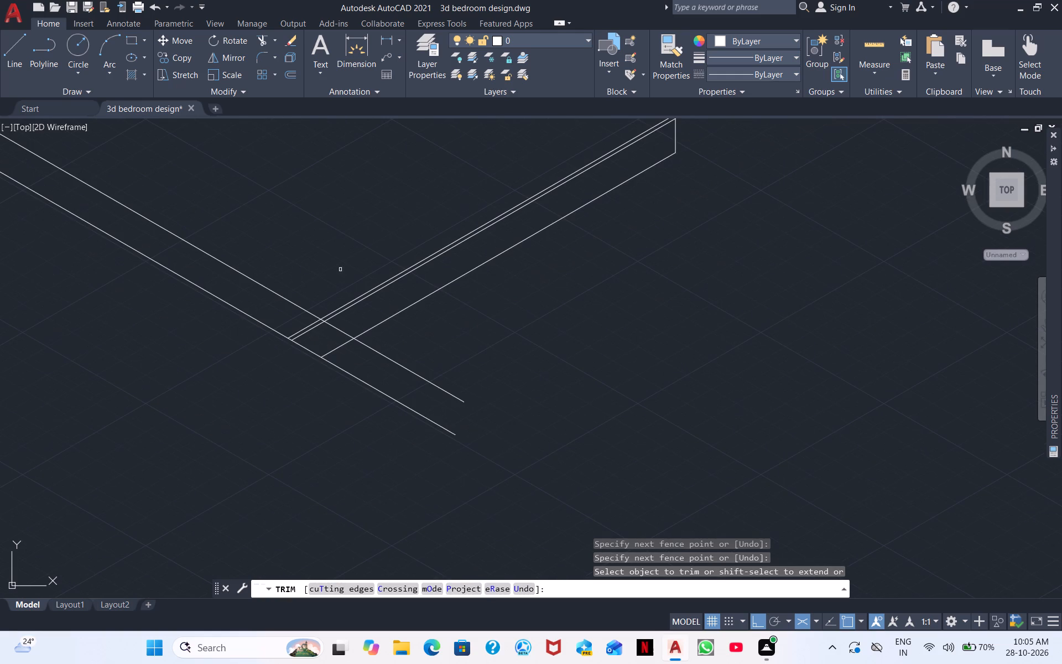
drag(353, 332, 336, 336)
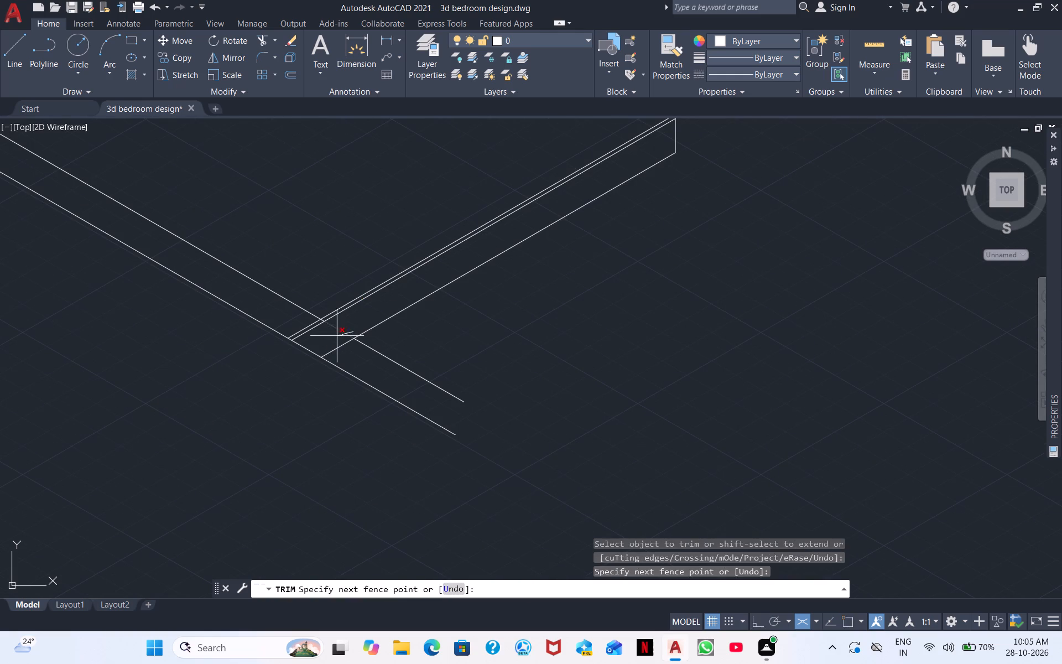
drag(336, 336, 327, 337)
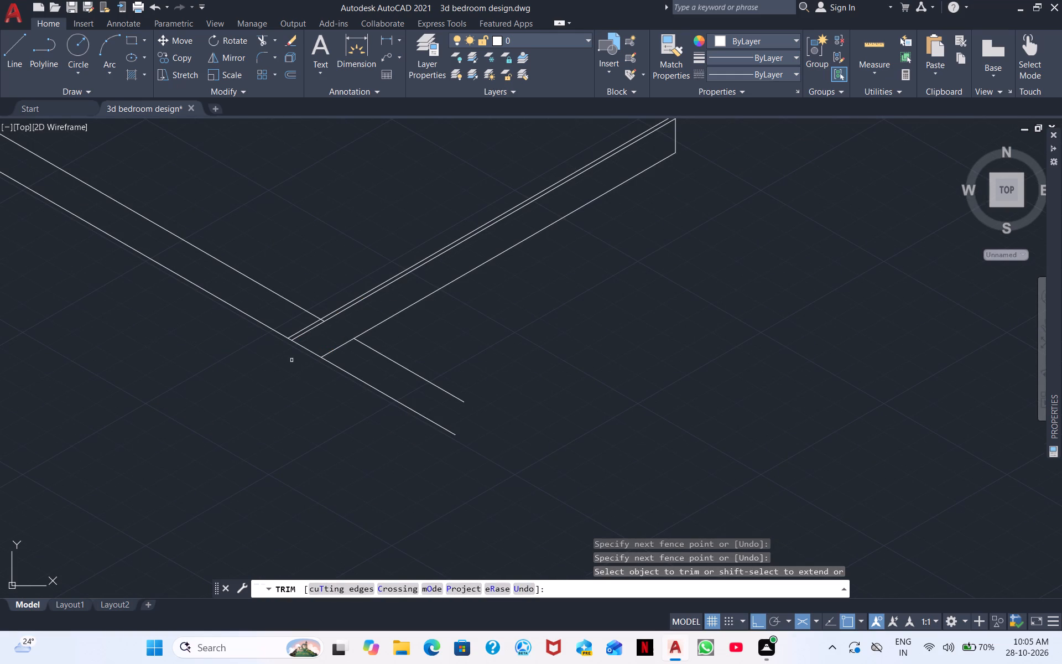
drag(394, 345, 321, 438)
Trim the inset line's overshoot at the far foot-end corner and the two upper foot-end lines' ends past the near side's upper edge.
middle_drag(411, 348, 373, 440)
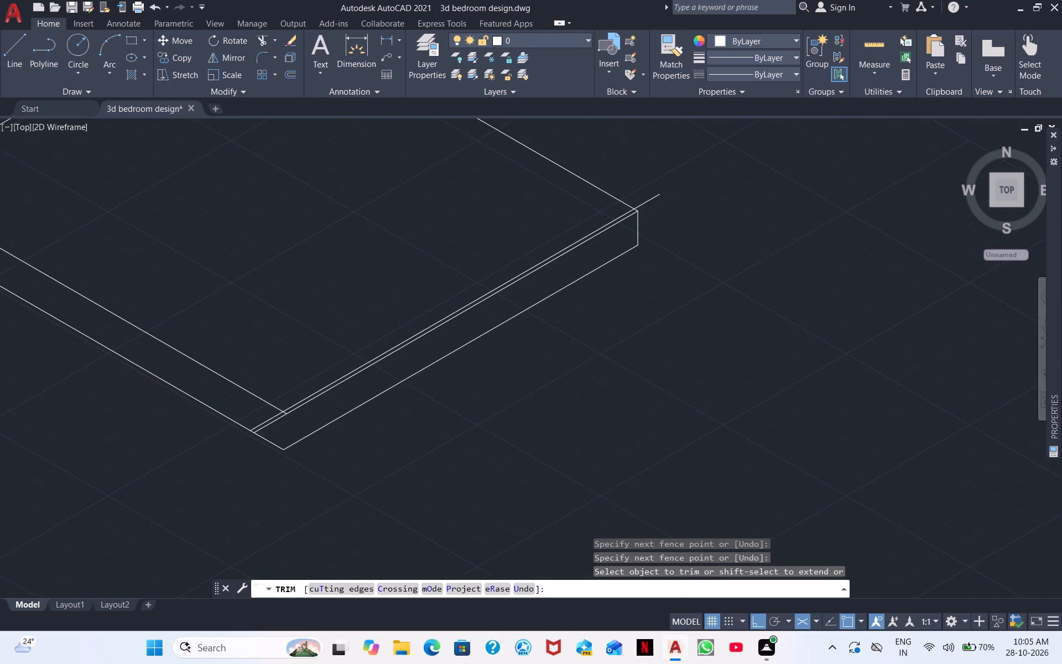
middle_drag(230, 249, 240, 243)
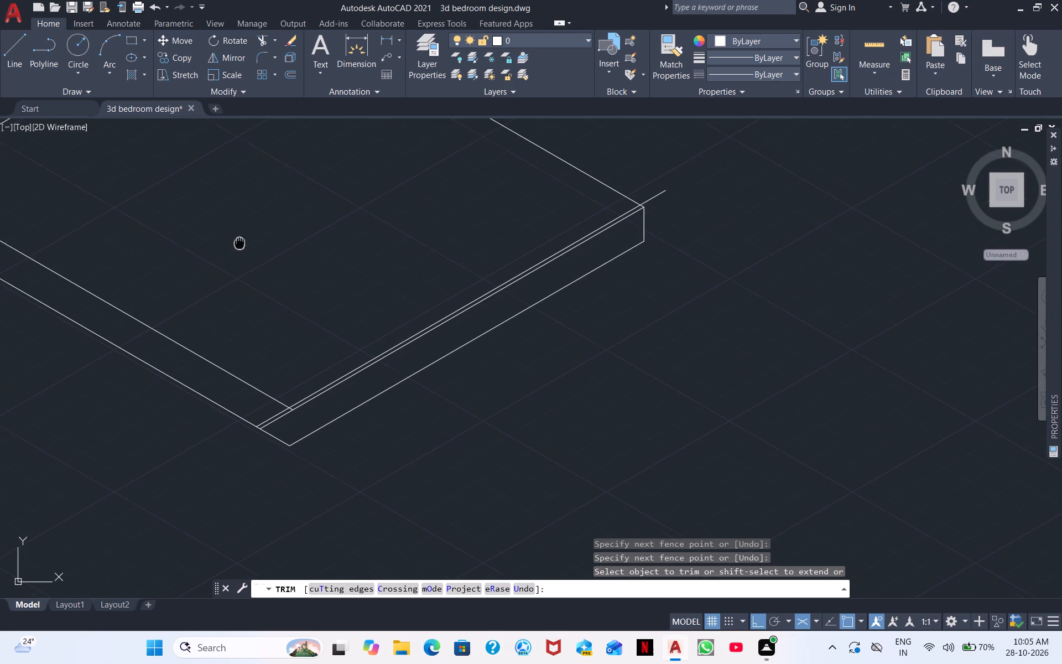
middle_drag(240, 243, 389, 169)
scroll(389, 169, down, 2)
middle_drag(394, 180, 274, 334)
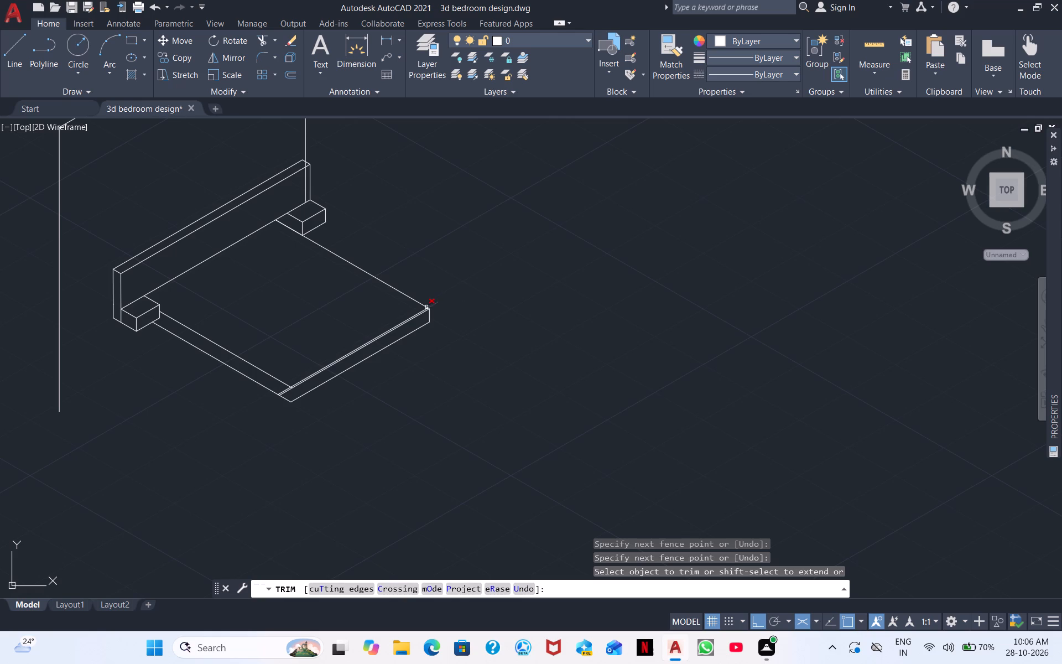
click(435, 302)
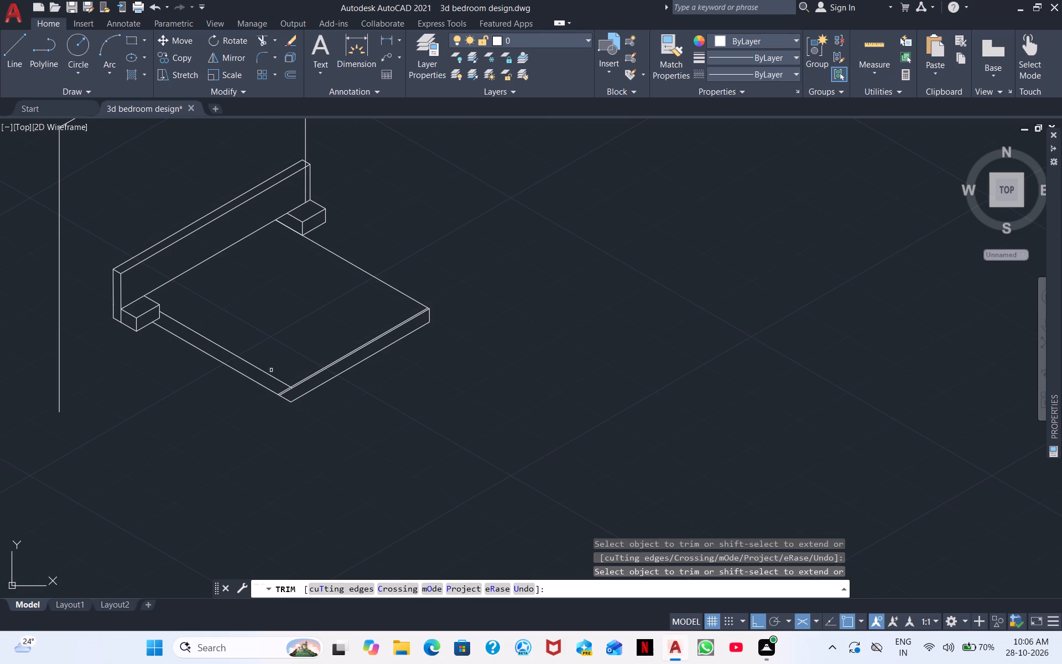
scroll(274, 392, up, 4)
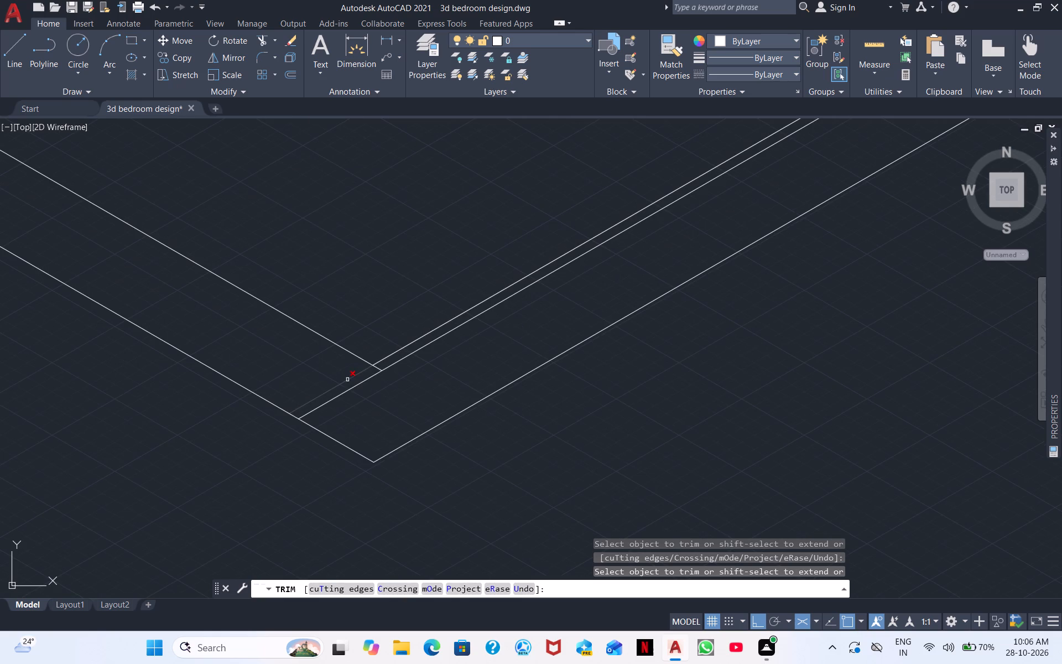
drag(336, 369, 367, 418)
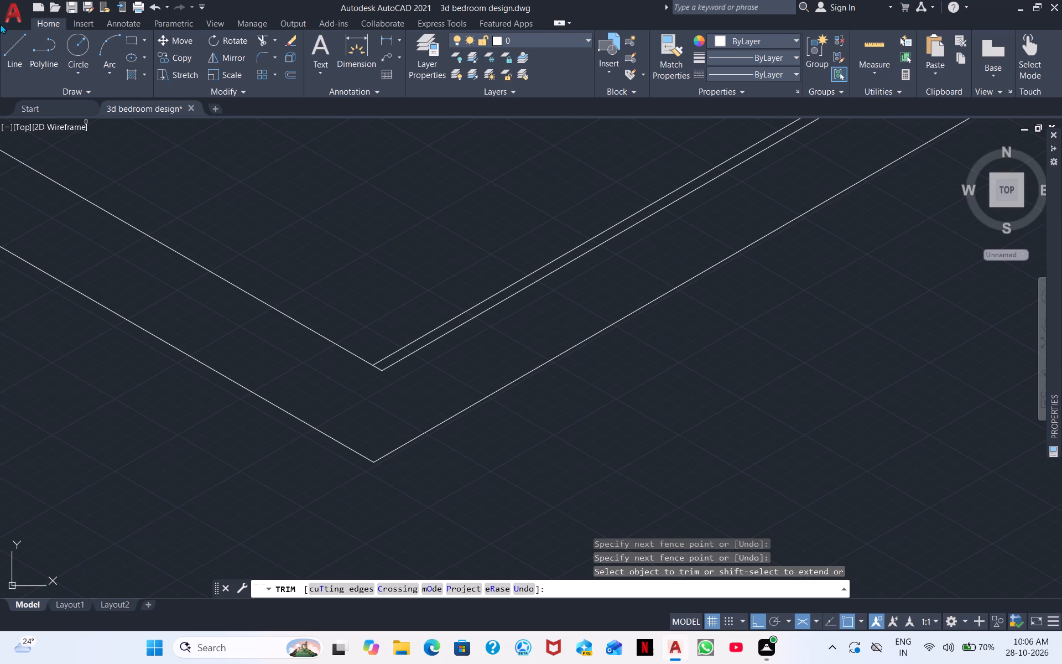
On the right isoplane, draw a vertical line from the near foot-end corner's upper point down past the base's lower edges.
click(17, 41)
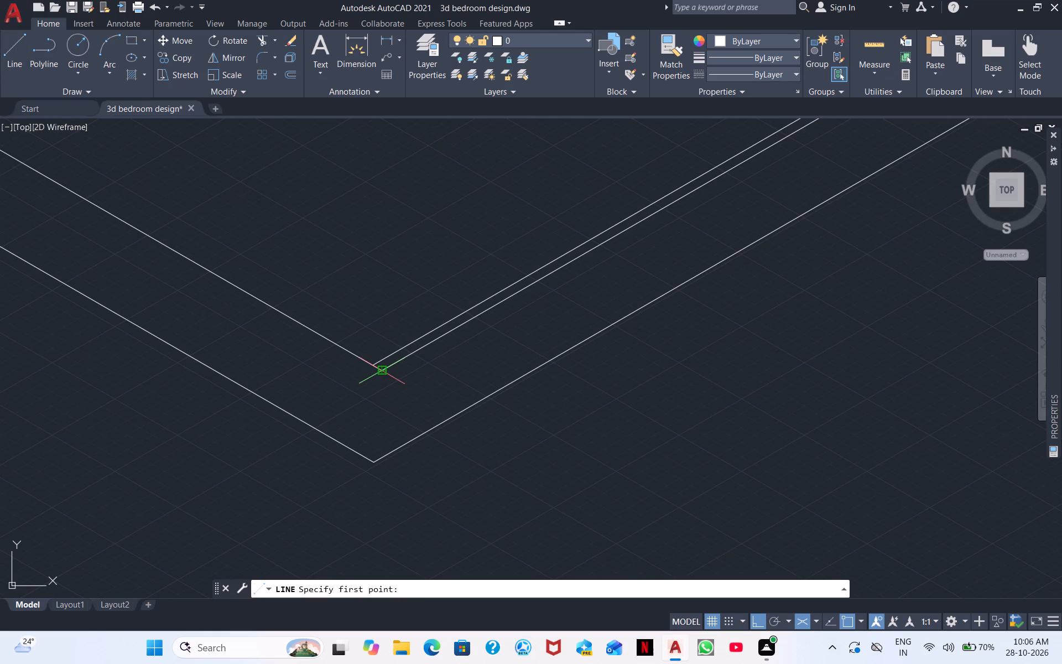
click(378, 369)
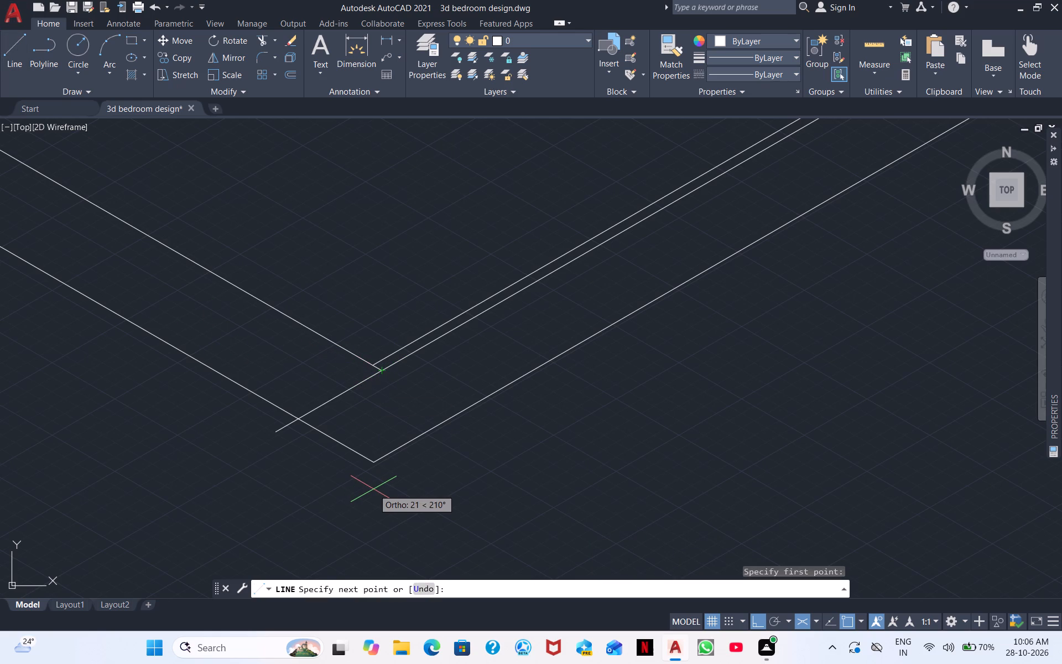
key(F5)
middle_drag(397, 526, 336, 347)
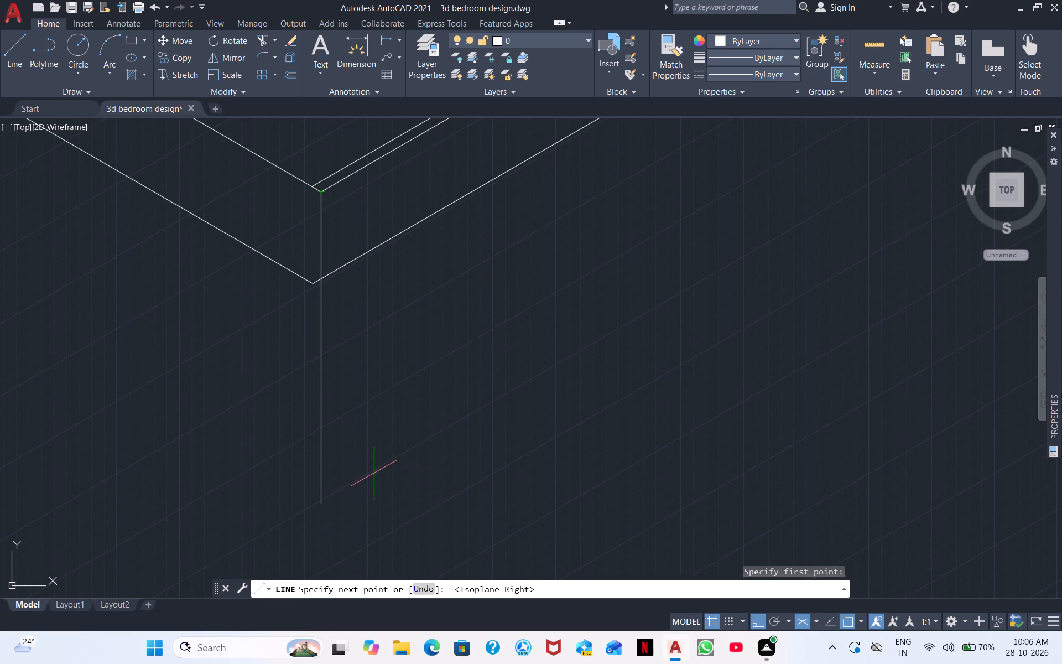
click(374, 473)
key(Escape)
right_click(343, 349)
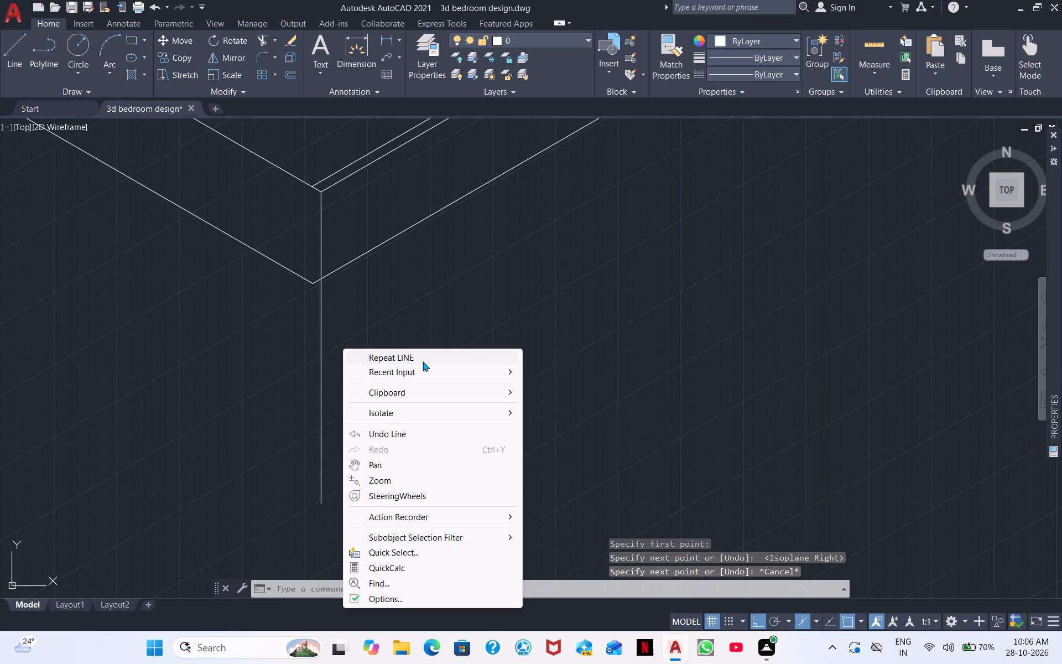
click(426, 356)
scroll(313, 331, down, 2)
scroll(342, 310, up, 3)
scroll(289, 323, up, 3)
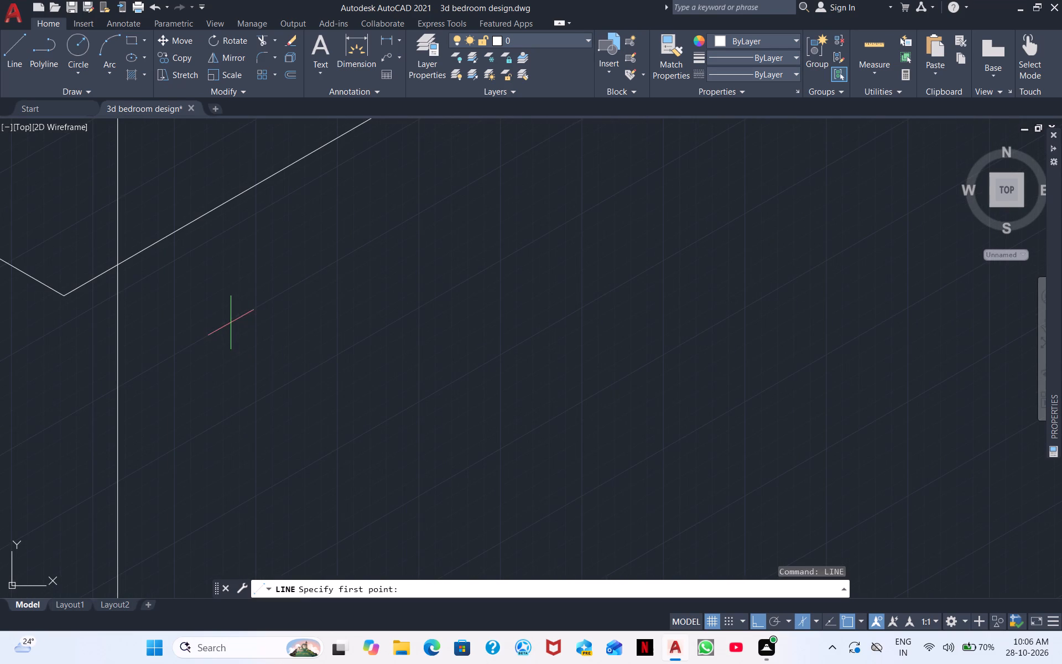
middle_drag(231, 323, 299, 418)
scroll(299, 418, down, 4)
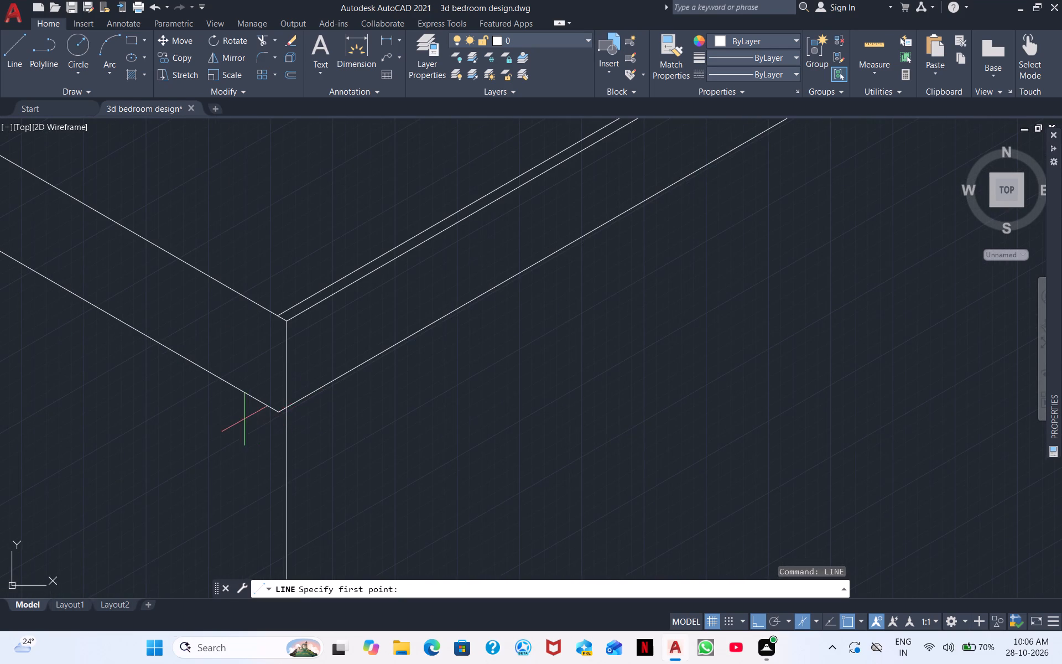
Trim away the foot end's lower edge completely, along with the vertical edge at the far foot-end corner.
scroll(244, 419, up, 4)
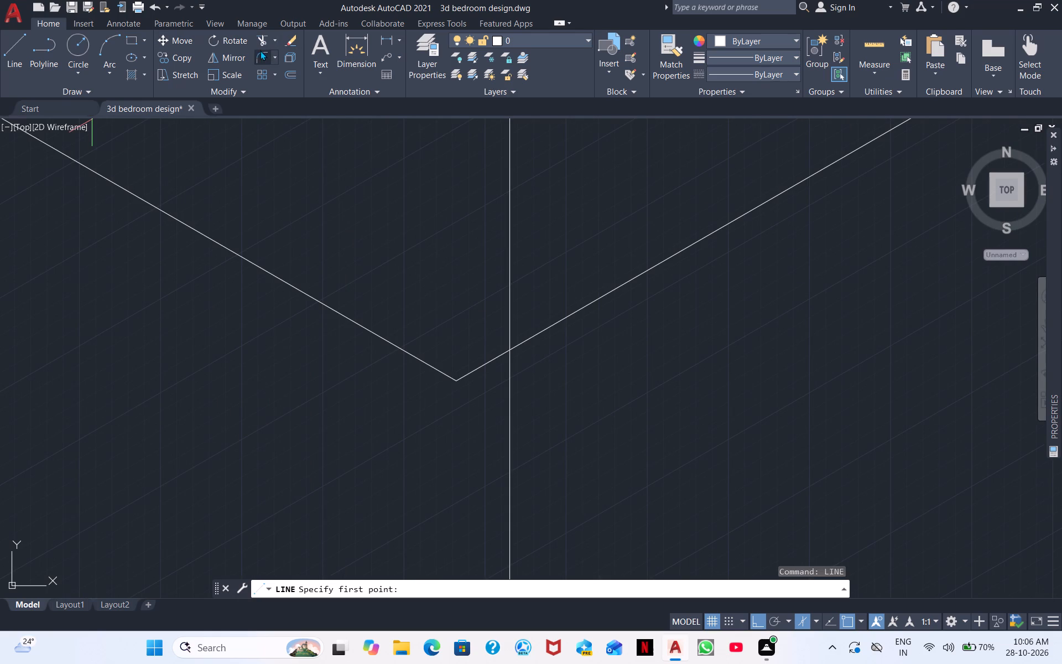
click(258, 45)
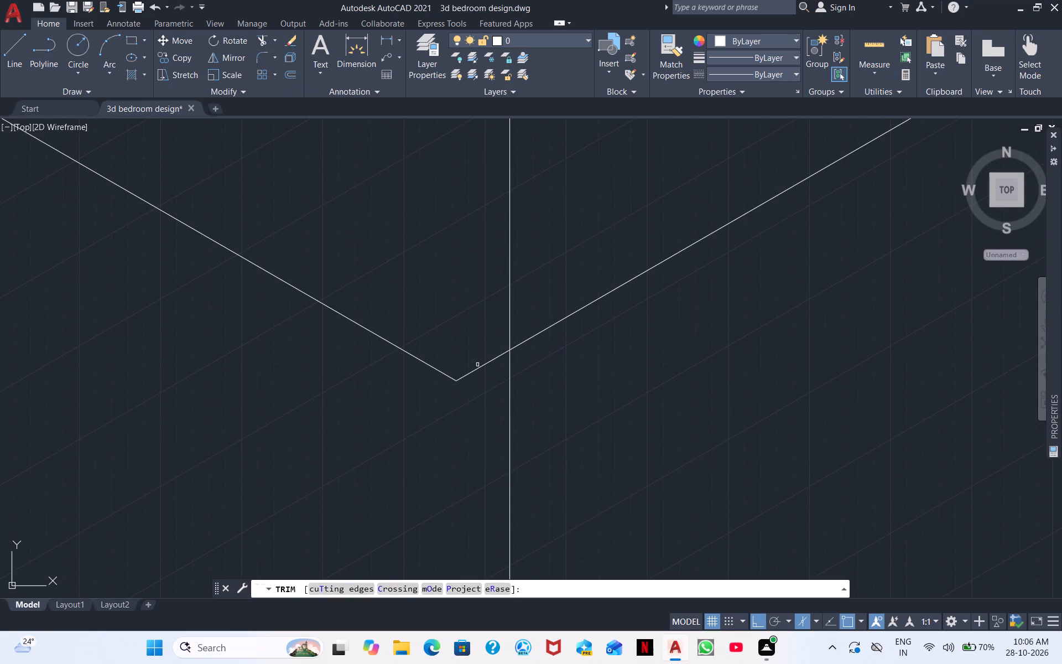
click(478, 367)
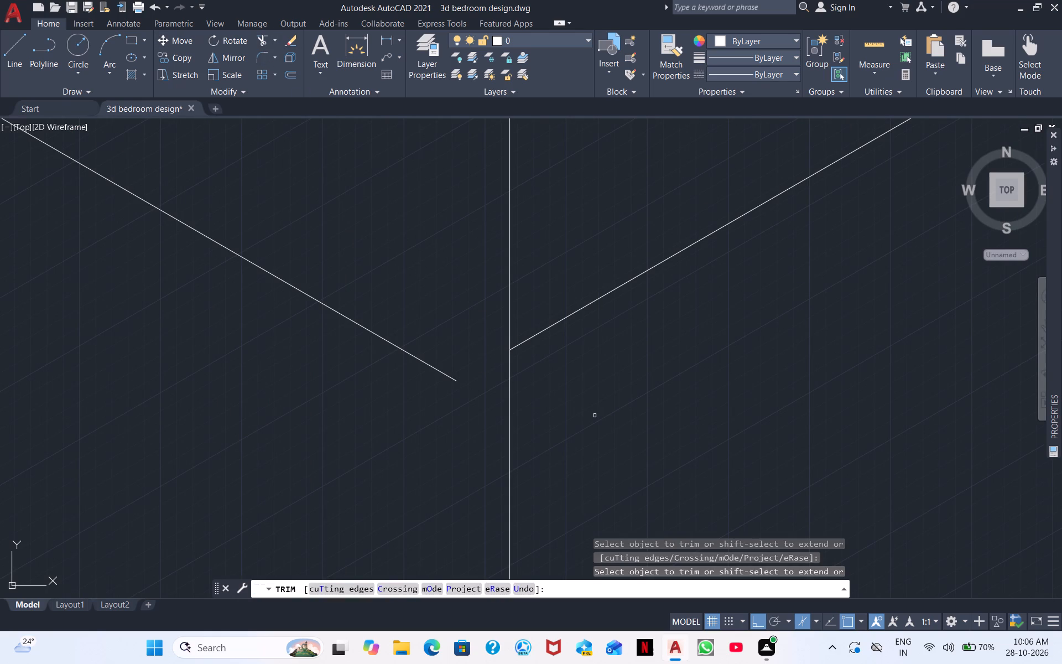
scroll(541, 325, down, 4)
scroll(610, 308, down, 2)
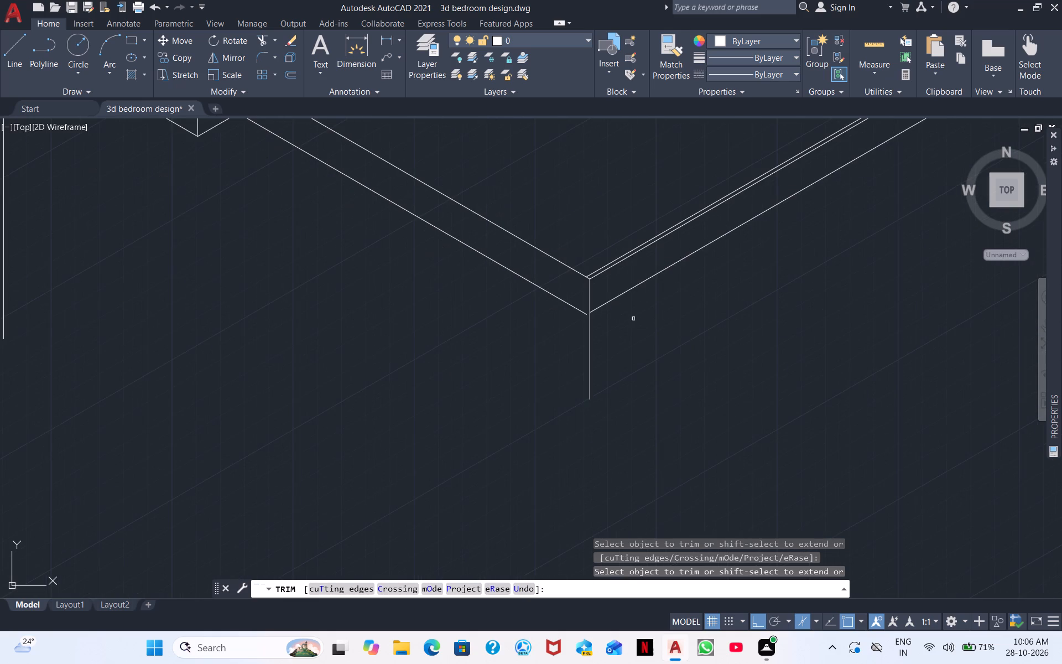
middle_drag(686, 317, 503, 455)
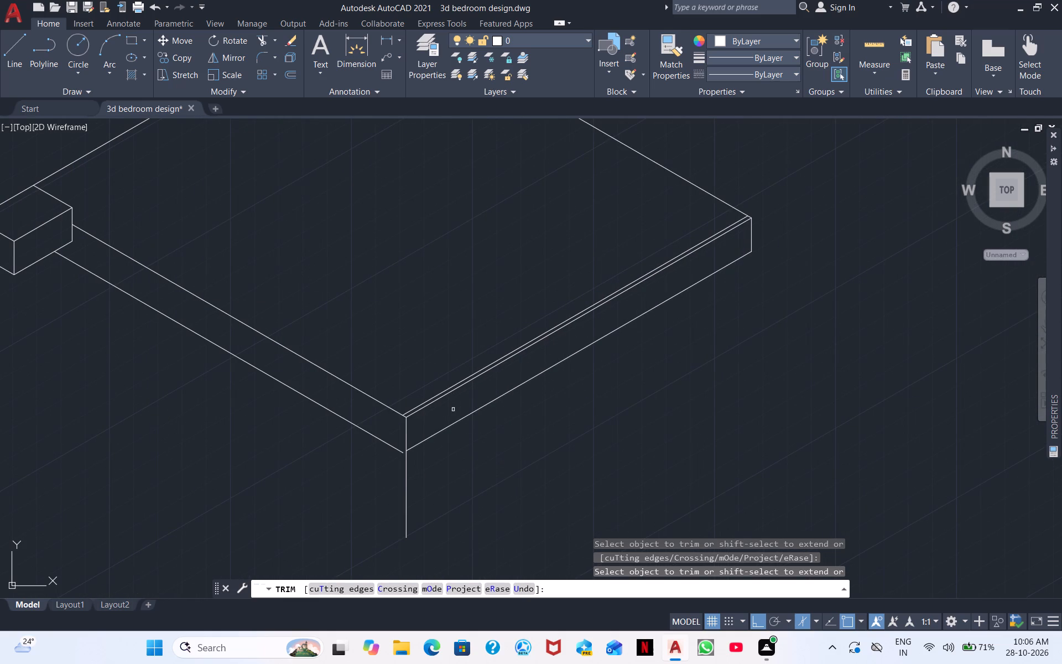
drag(466, 413, 471, 432)
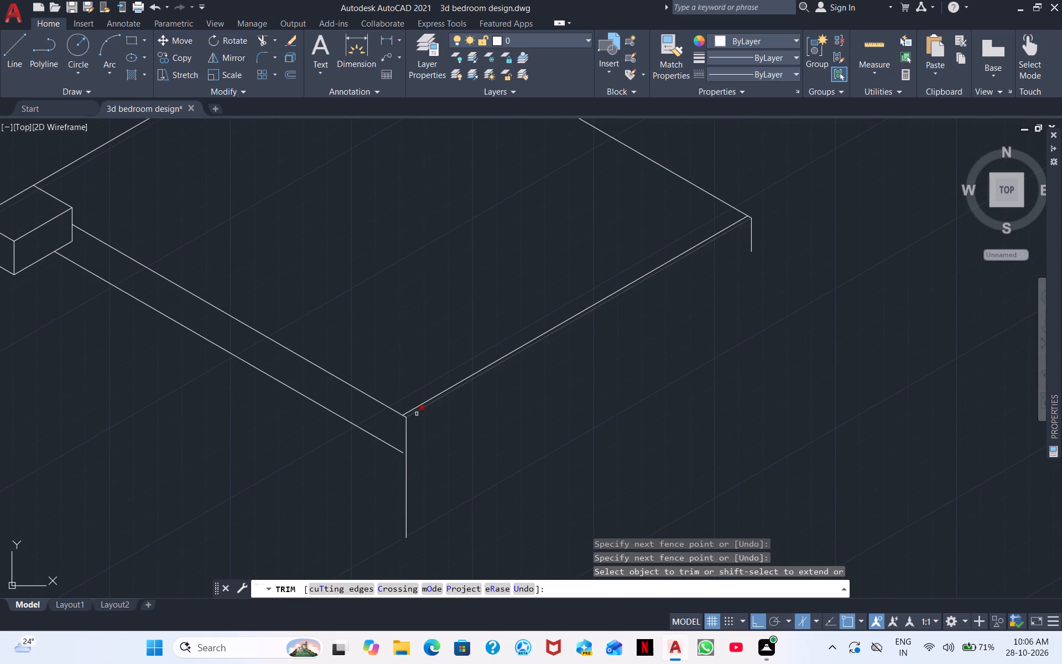
click(751, 247)
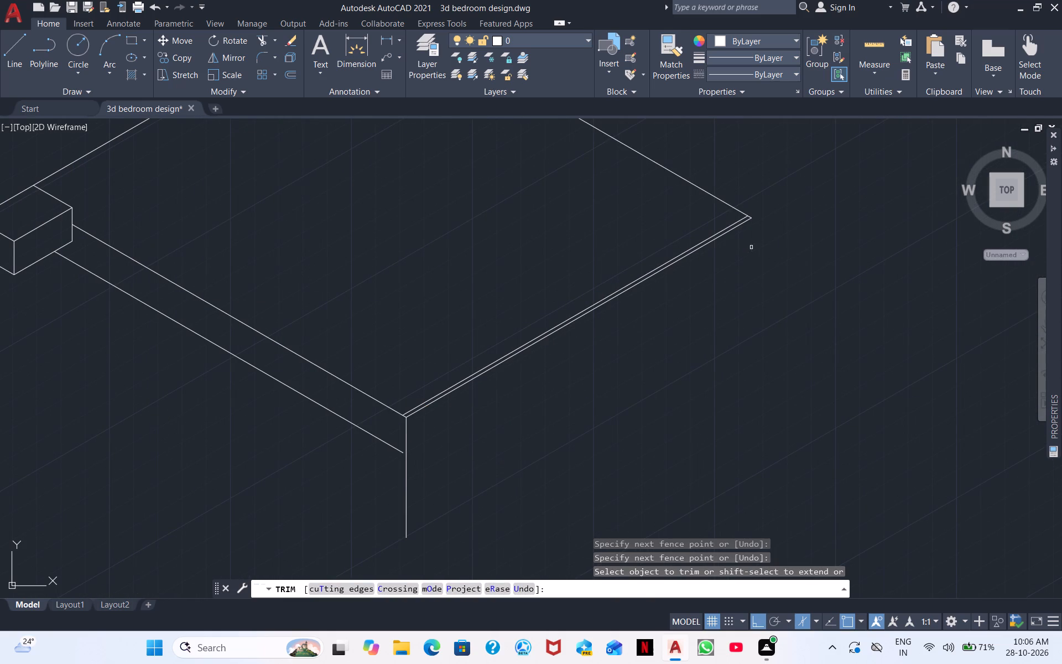
right_click(794, 300)
click(843, 309)
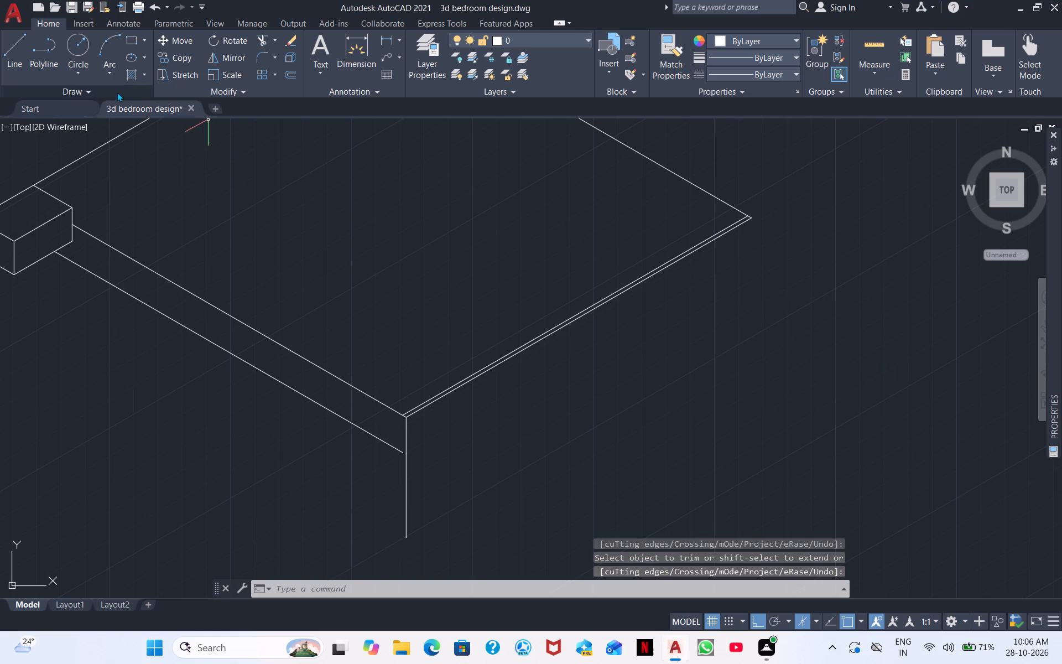
Extend the near side's lower edge to the vertical line at the near foot-end corner.
click(269, 45)
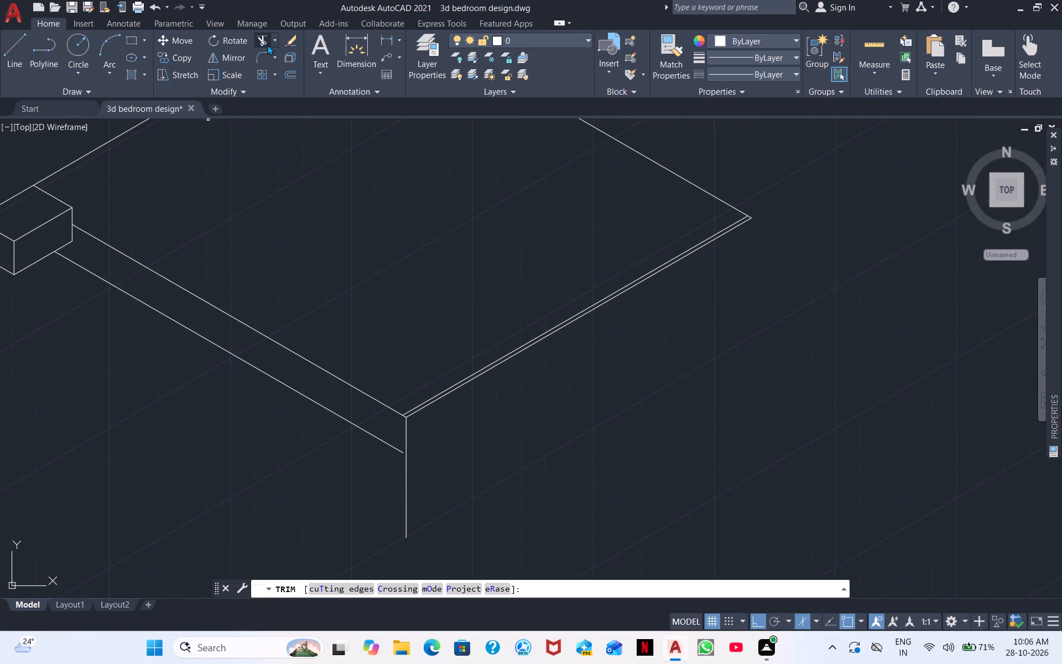
shift+click(395, 441)
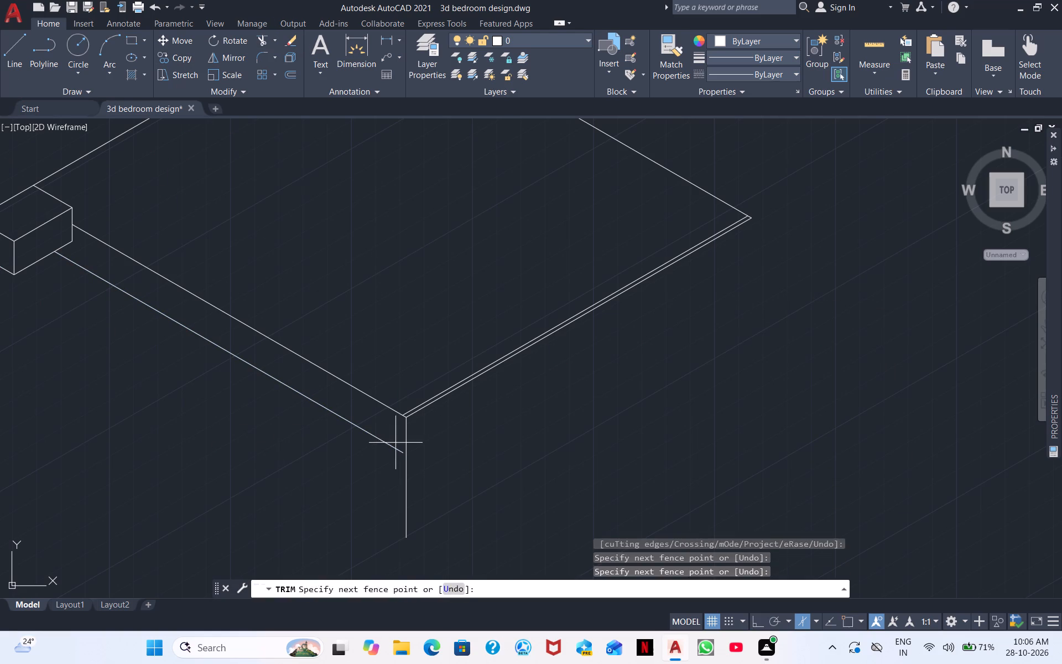
shift+drag(394, 445, 386, 466)
shift+drag(391, 441, 385, 463)
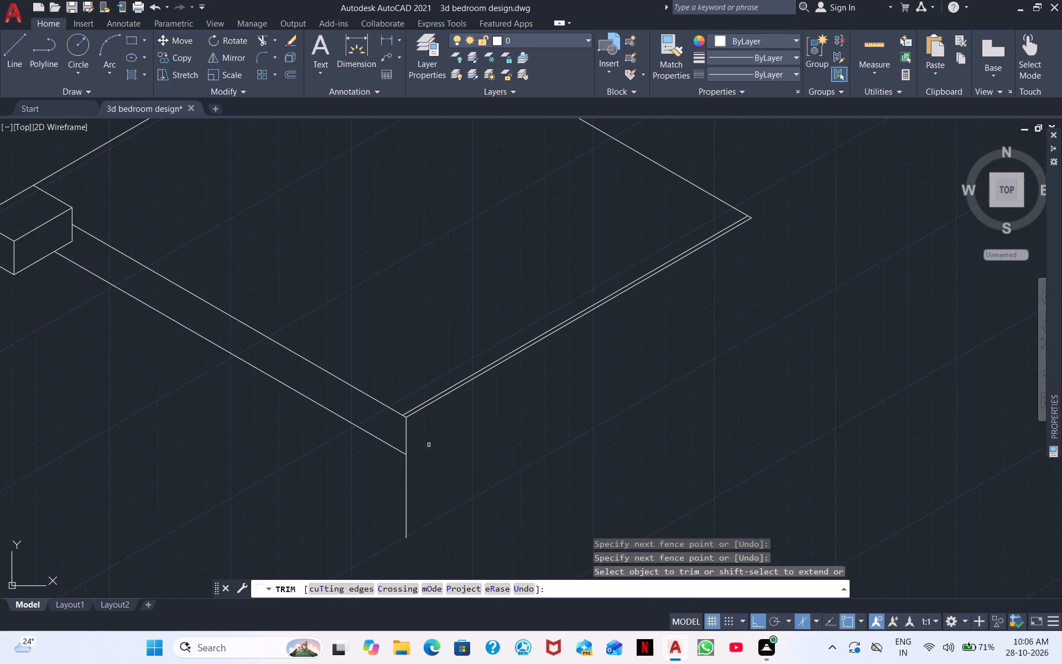
Draw the foot end's lower edge at 30° from the near corner's lower intersection to beyond the far foot-end corner.
click(16, 64)
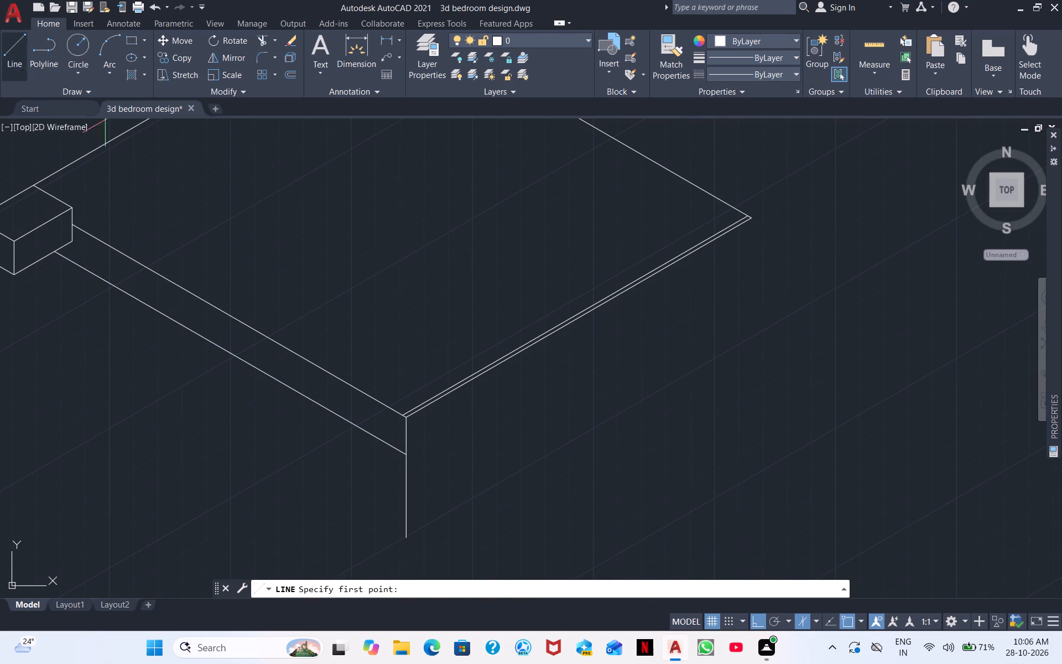
click(407, 456)
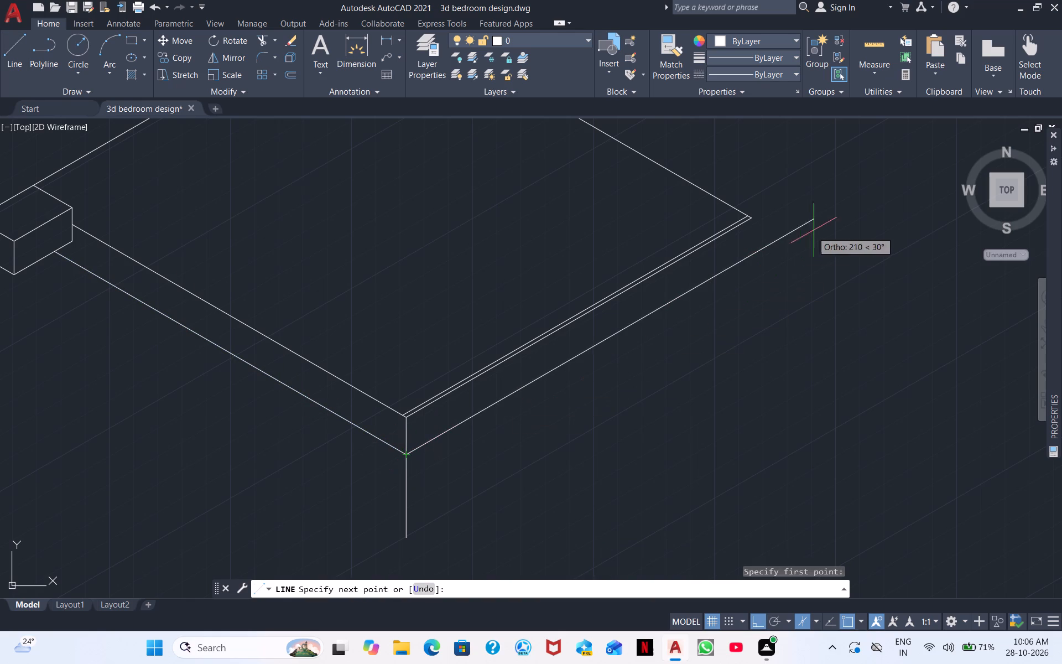
click(862, 198)
key(Escape)
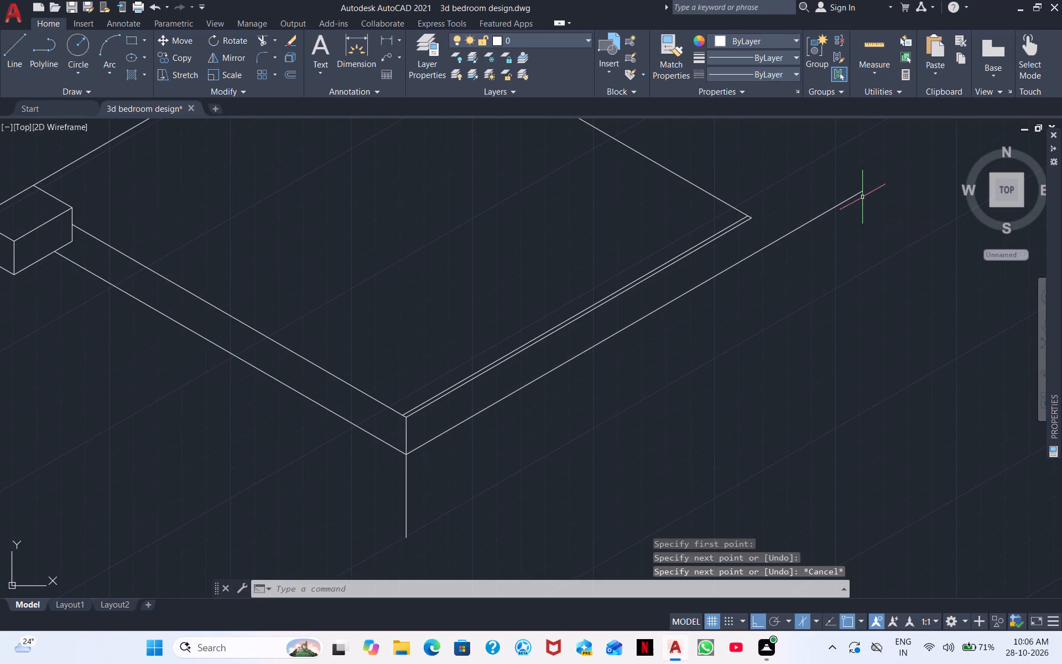
Draw a vertical line from the far foot-end corner's upper point down past the foot end's lower edge.
right_drag(827, 255, 825, 263)
click(874, 273)
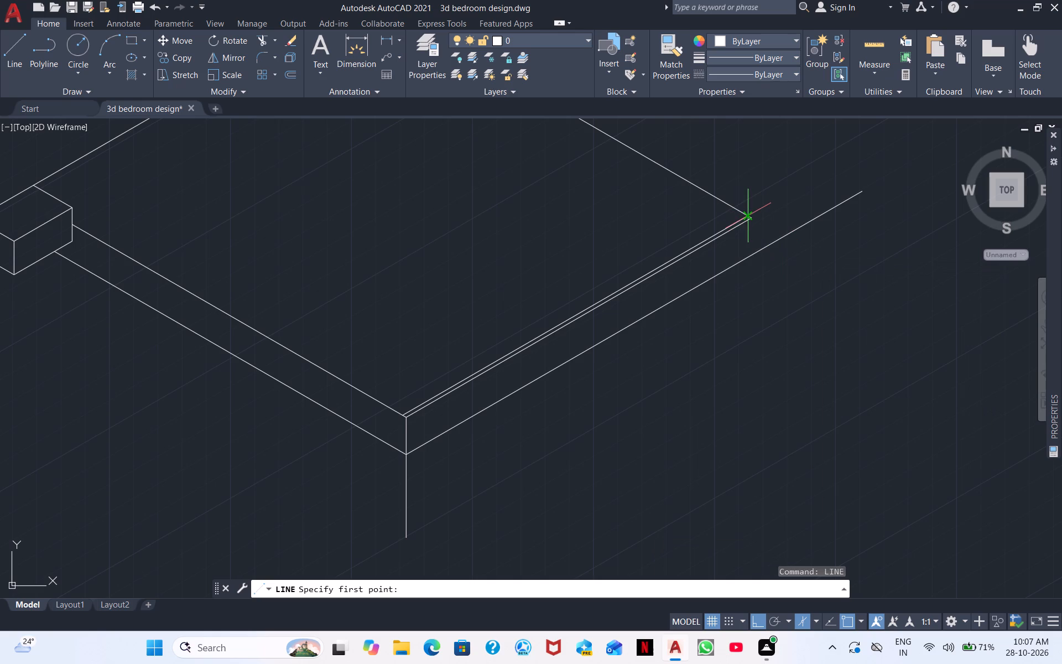
scroll(751, 219, up, 3)
click(749, 219)
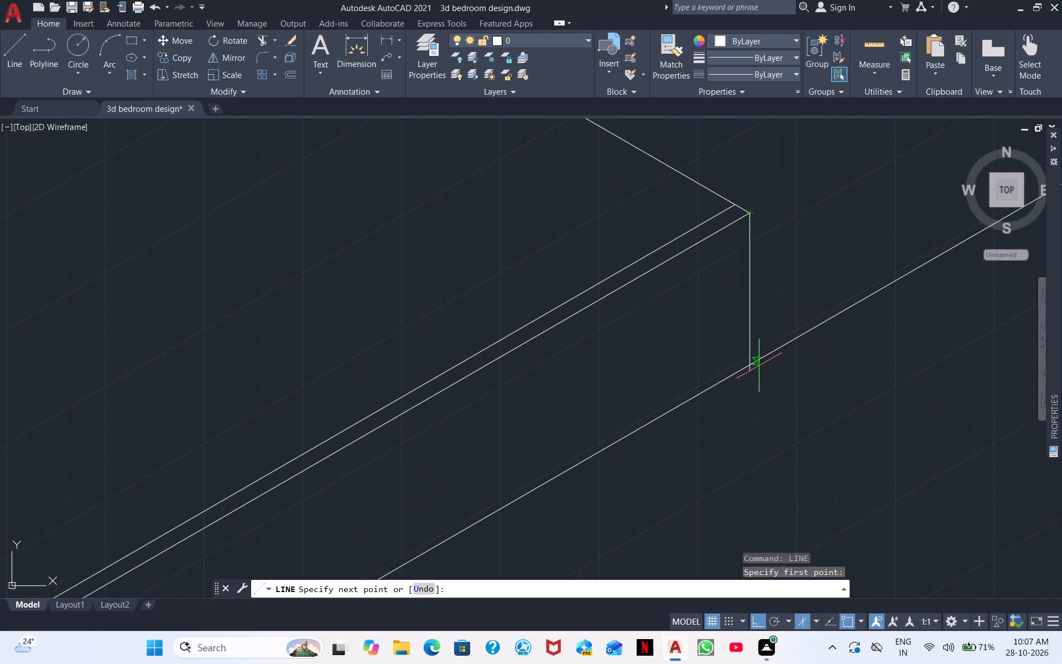
click(767, 435)
key(Escape)
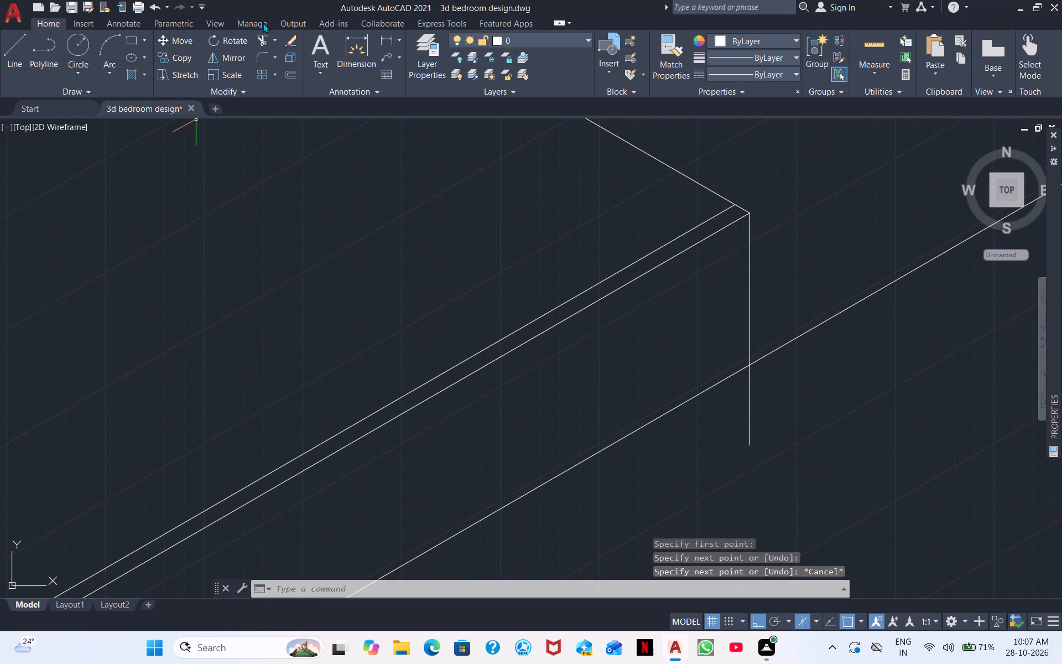
Trim the foot end's lower edge past the far corner and both corner verticals below the base's lower edges.
click(257, 37)
click(848, 312)
drag(800, 293, 802, 339)
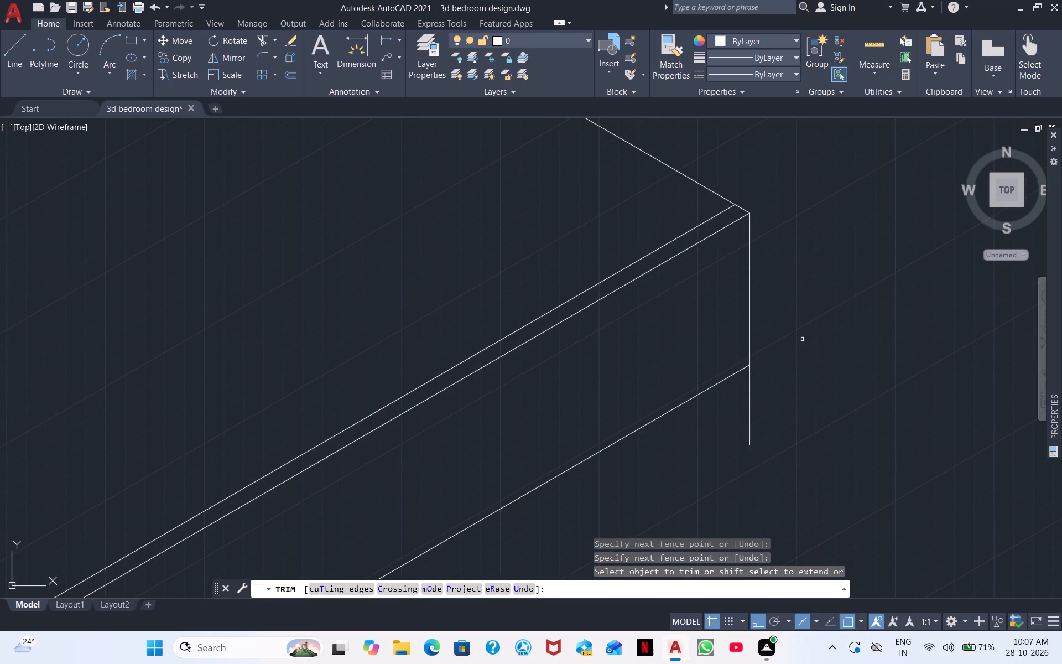
drag(802, 339, 735, 419)
drag(793, 398, 705, 456)
scroll(734, 454, down, 1)
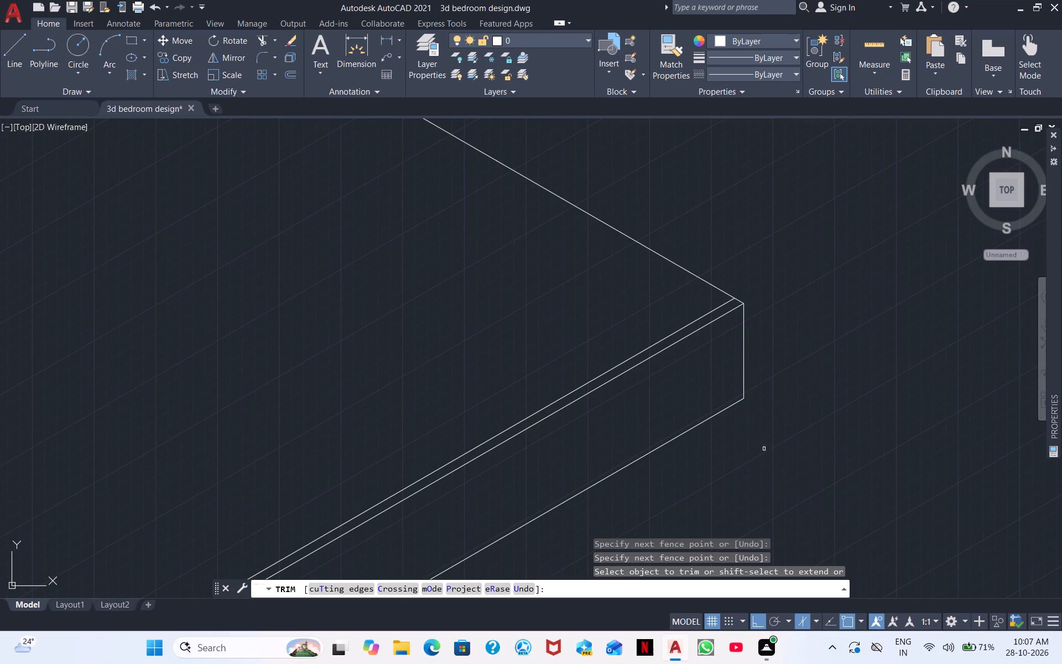
scroll(773, 463, down, 2)
middle_drag(580, 418, 540, 199)
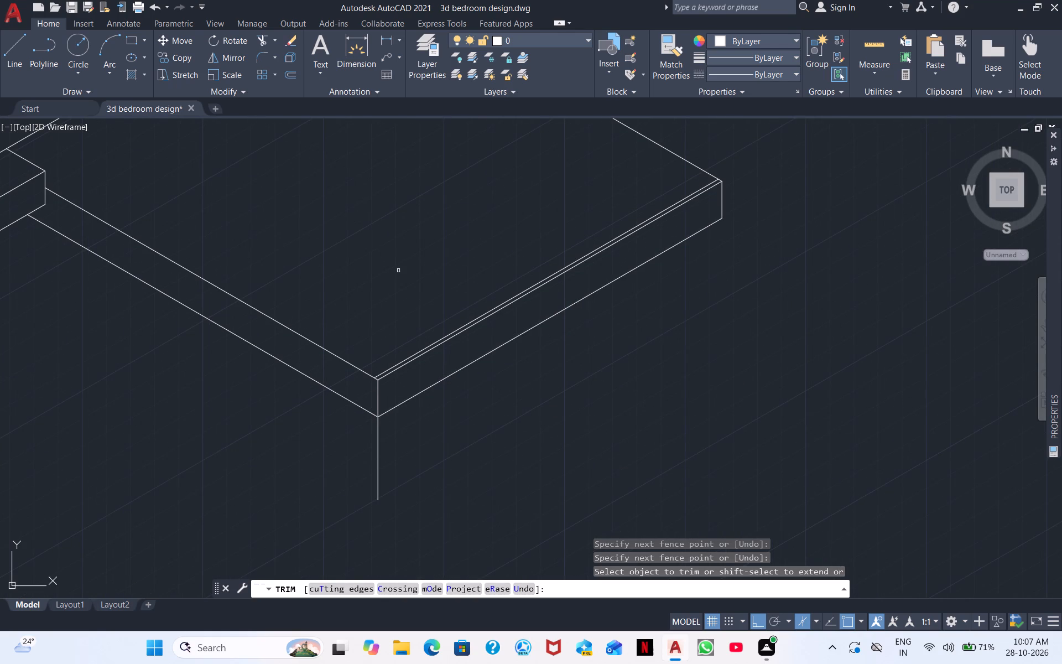
drag(387, 449, 346, 459)
scroll(356, 466, down, 2)
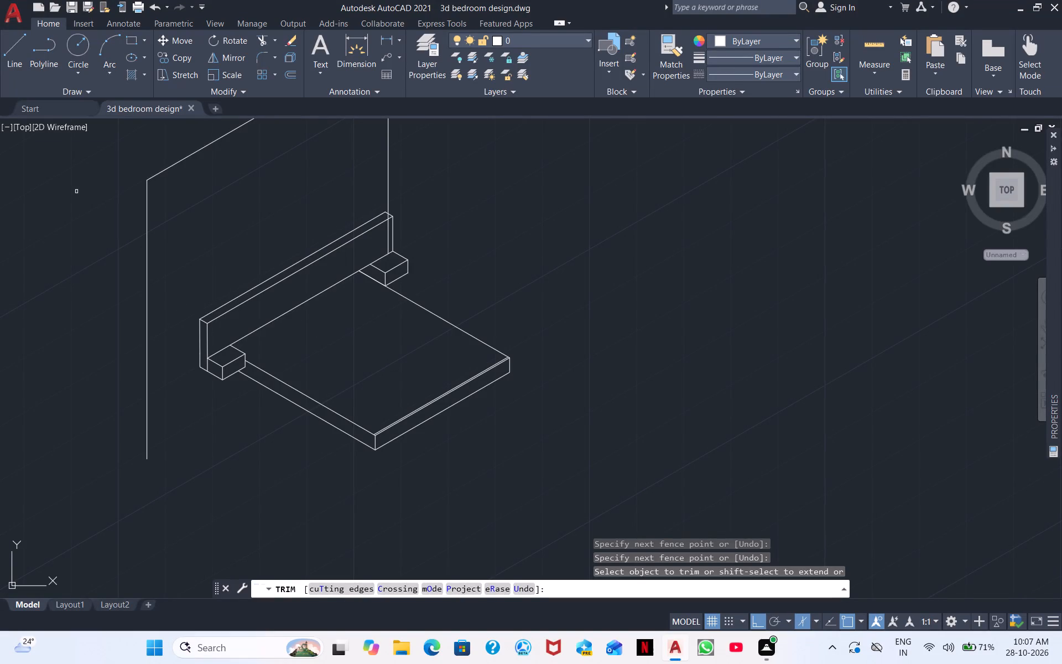
Draw a vertical line about 13 units long just inside the near vertical edge of the near bedside block's front face.
click(6, 58)
scroll(440, 321, up, 3)
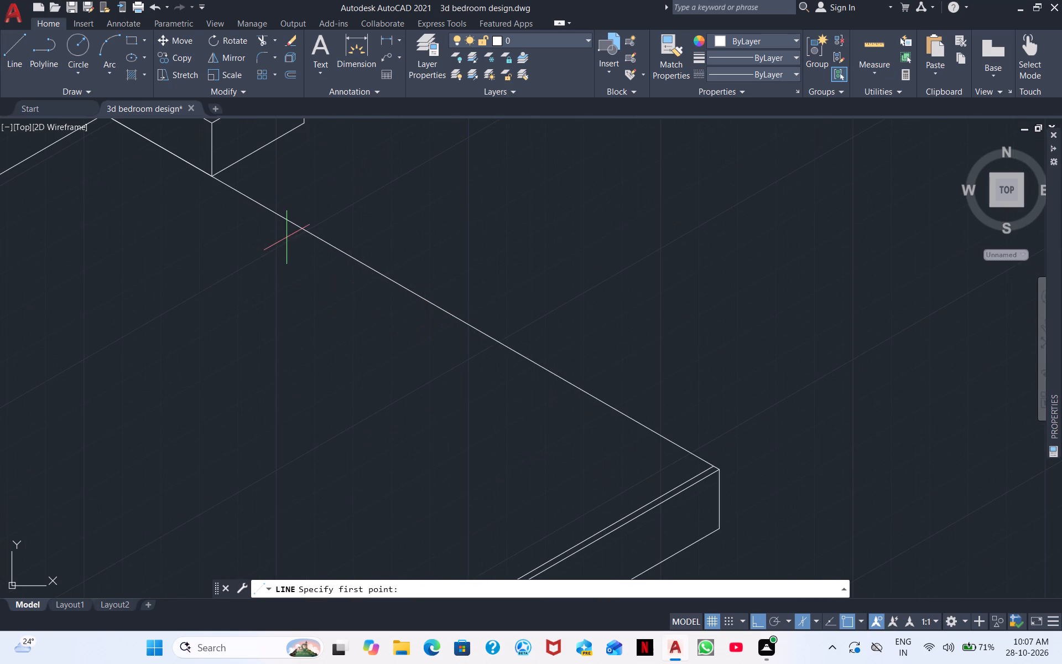
scroll(287, 237, down, 2)
scroll(382, 270, up, 1)
middle_drag(532, 227, 550, 221)
scroll(368, 290, down, 1)
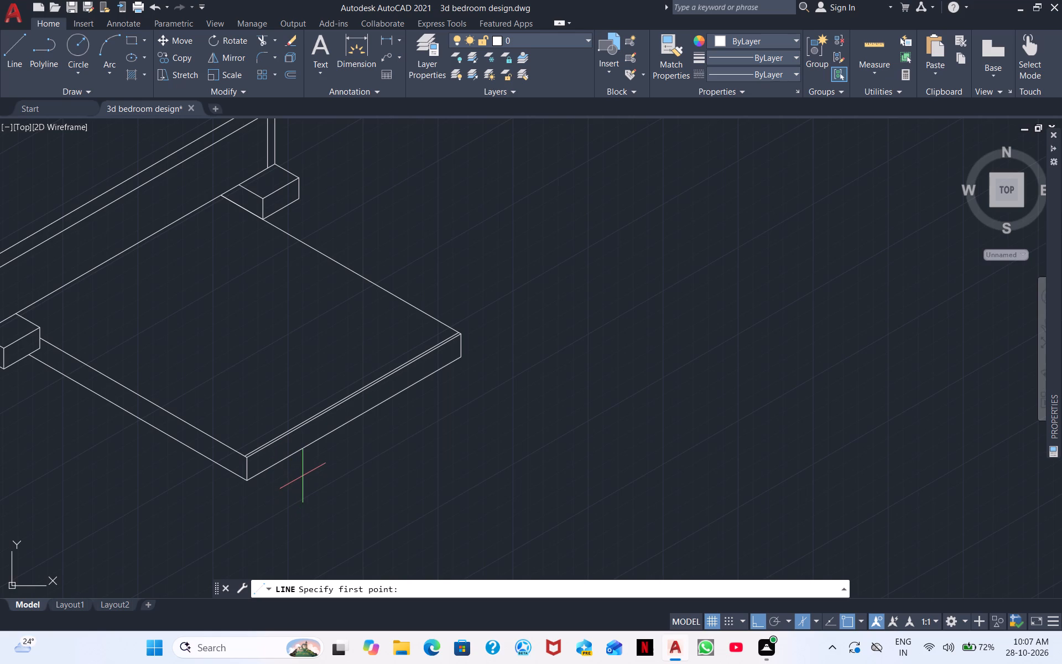
middle_drag(341, 574, 351, 486)
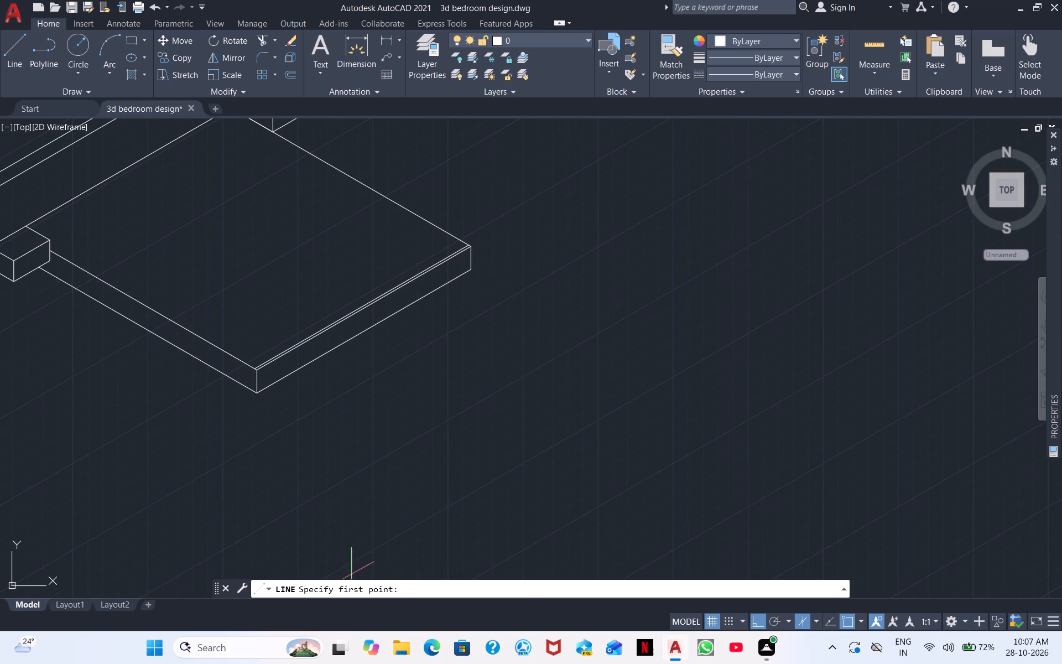
scroll(23, 250, up, 1)
middle_drag(28, 267, 122, 351)
scroll(88, 305, up, 2)
middle_drag(126, 348, 127, 345)
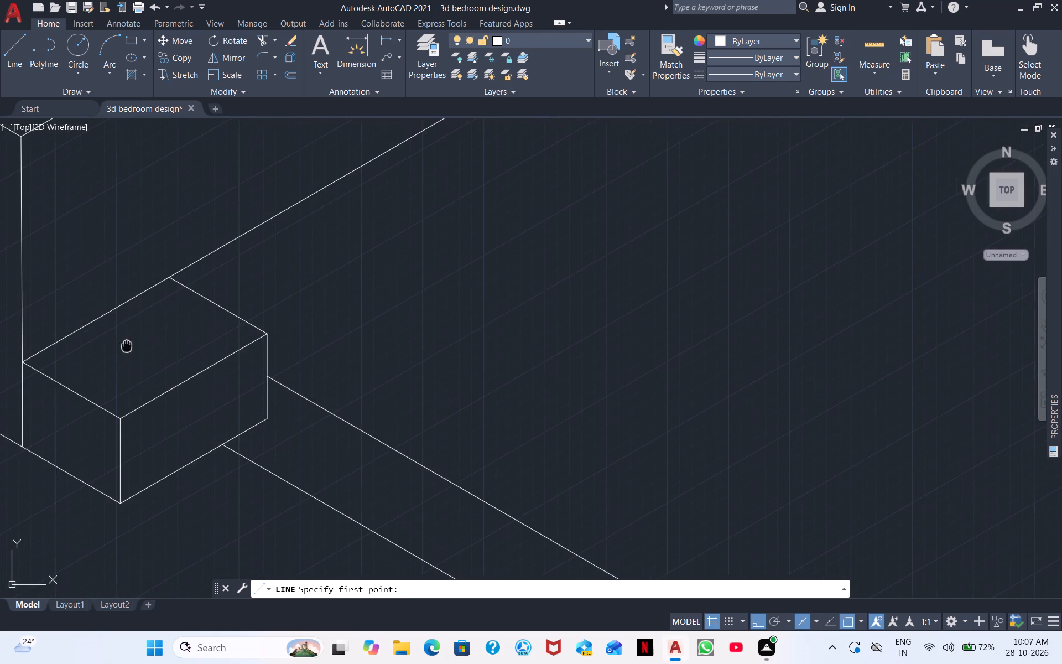
middle_drag(127, 345, 100, 249)
scroll(81, 326, up, 3)
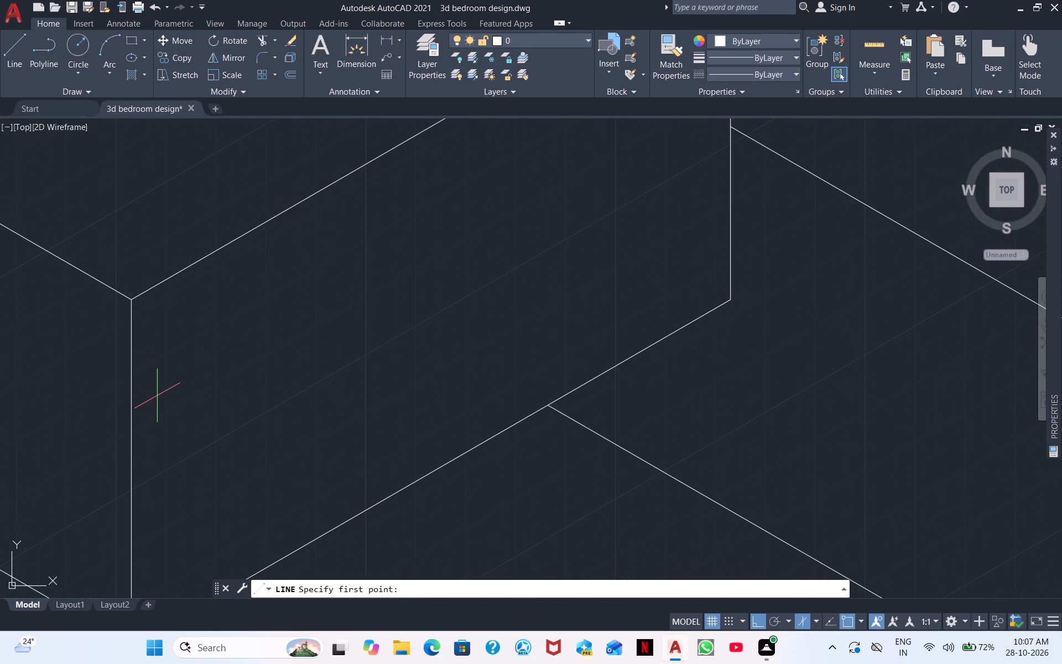
scroll(162, 393, up, 1)
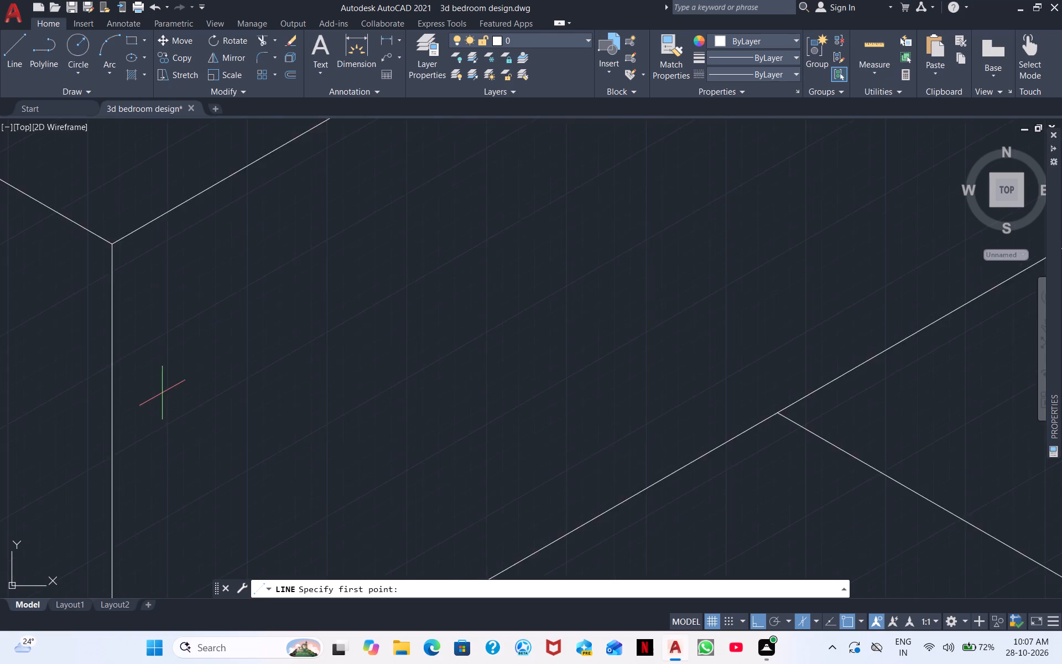
scroll(162, 393, up, 1)
scroll(118, 353, down, 2)
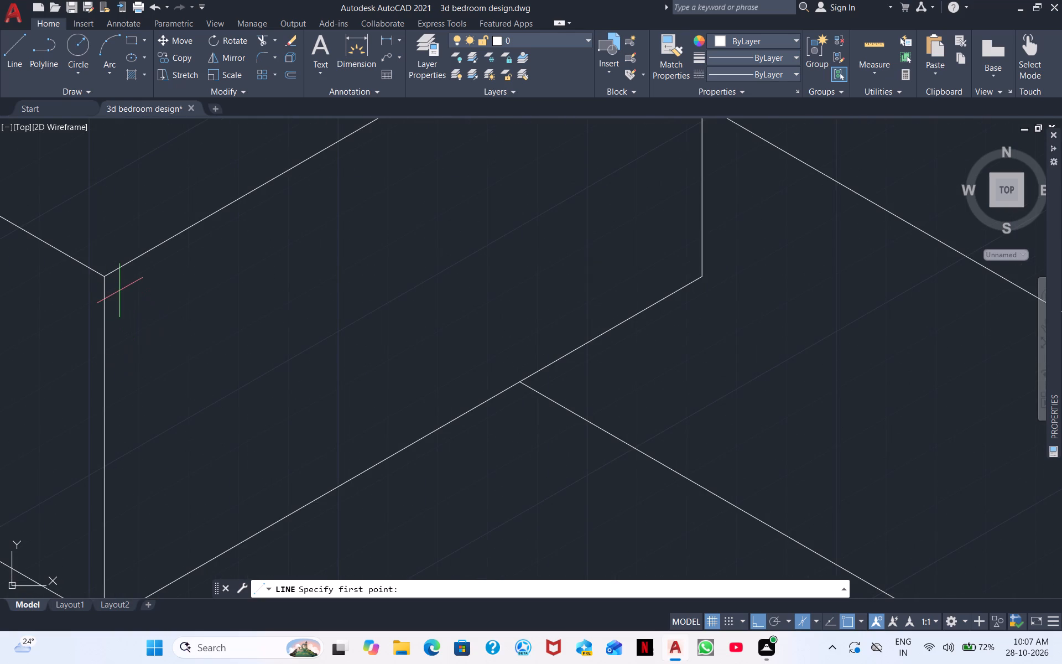
click(119, 290)
middle_drag(134, 561, 139, 431)
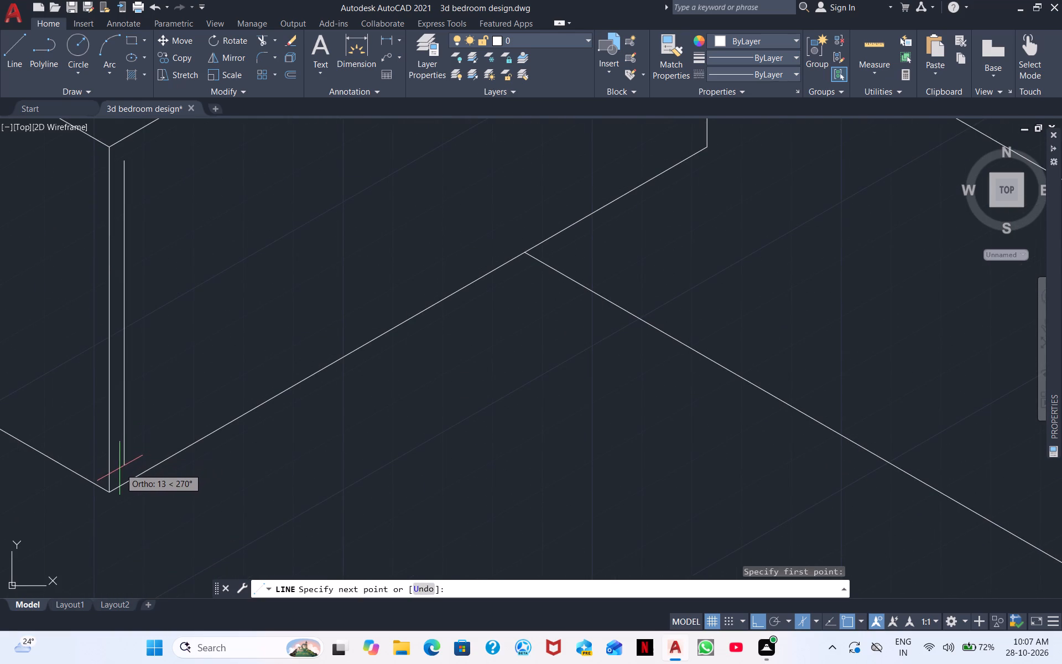
click(127, 462)
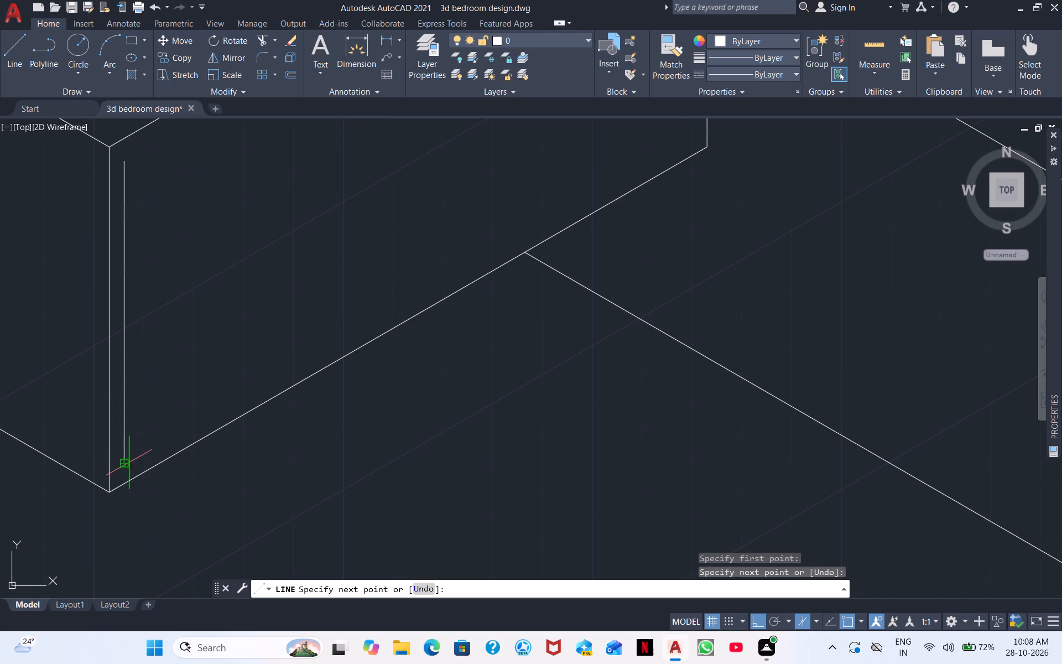
Complete the near block's inset front outline with a lower edge of about 28 units at 30°, a 13-unit far vertical and a closing upper edge.
middle_drag(408, 288, 111, 471)
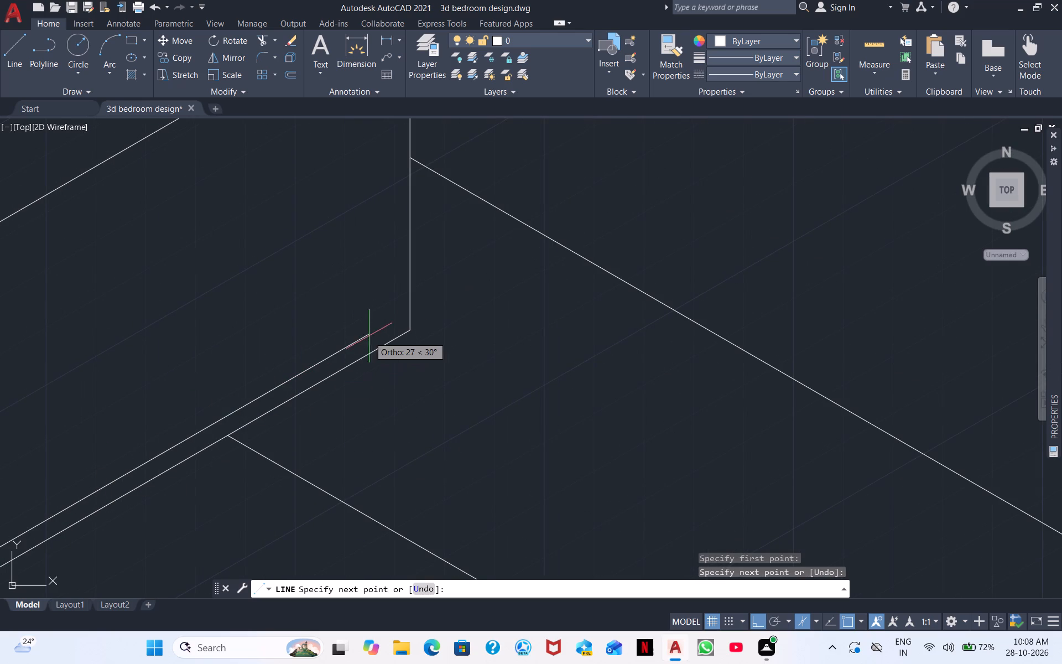
click(393, 320)
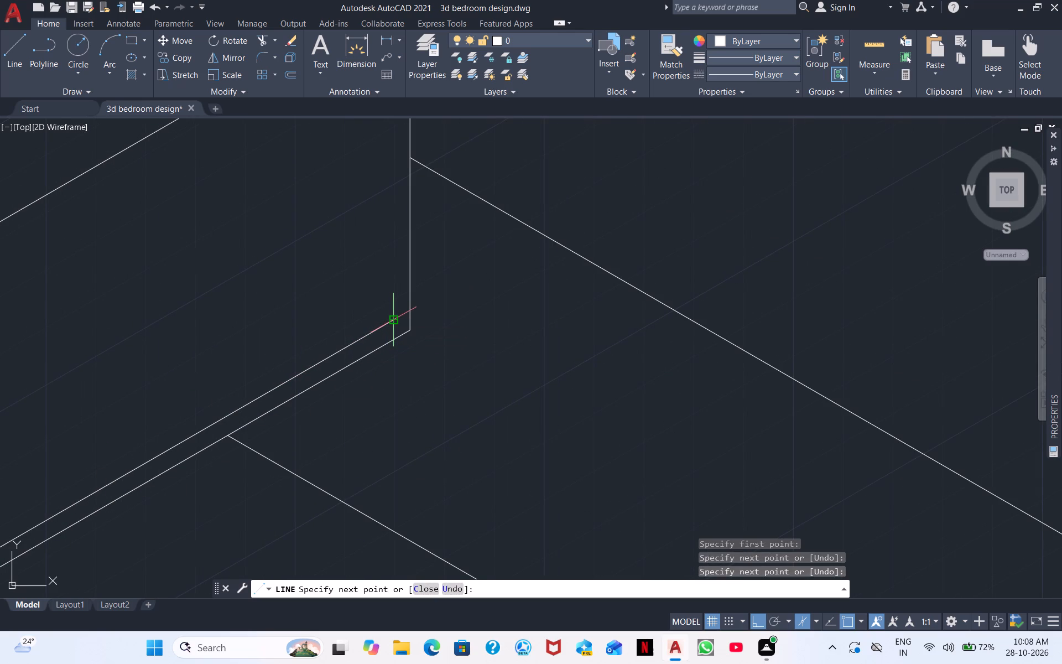
middle_drag(391, 248, 341, 453)
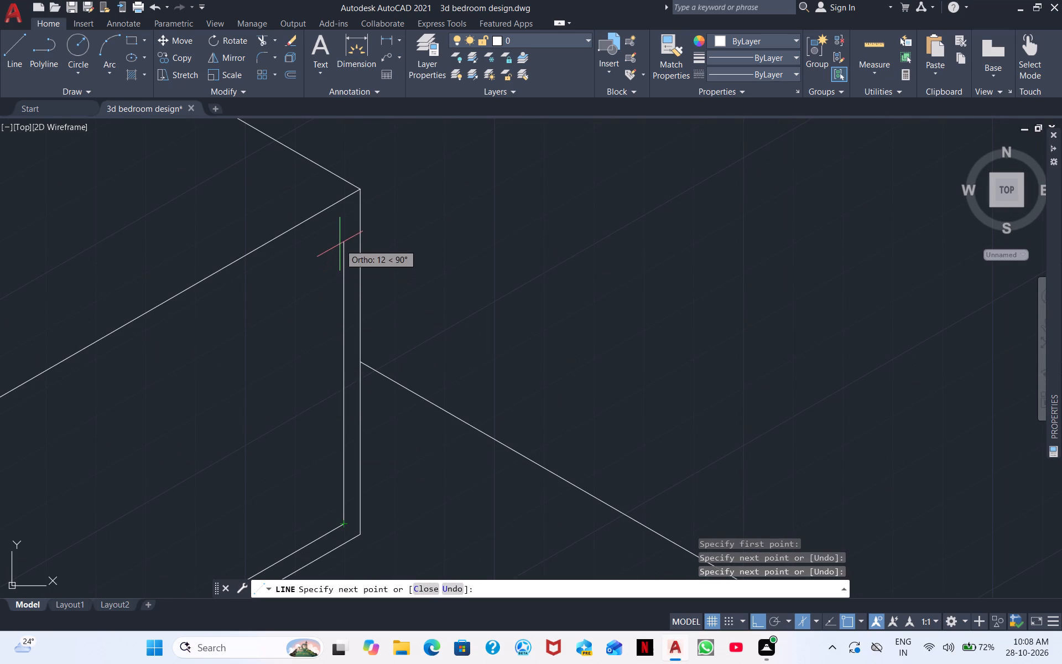
click(343, 221)
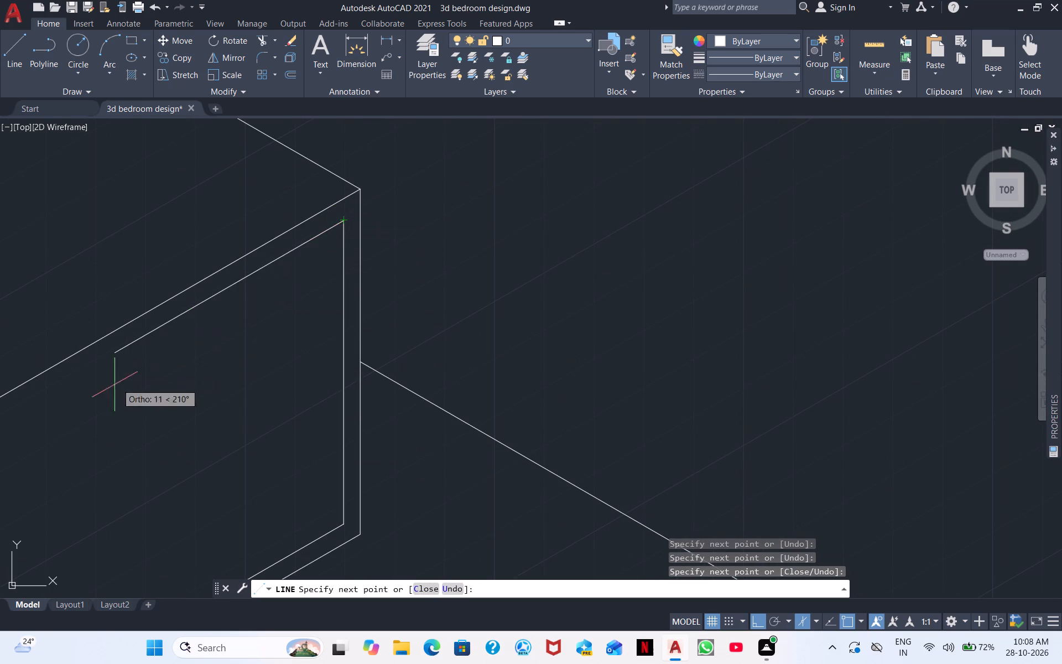
middle_drag(96, 395, 439, 280)
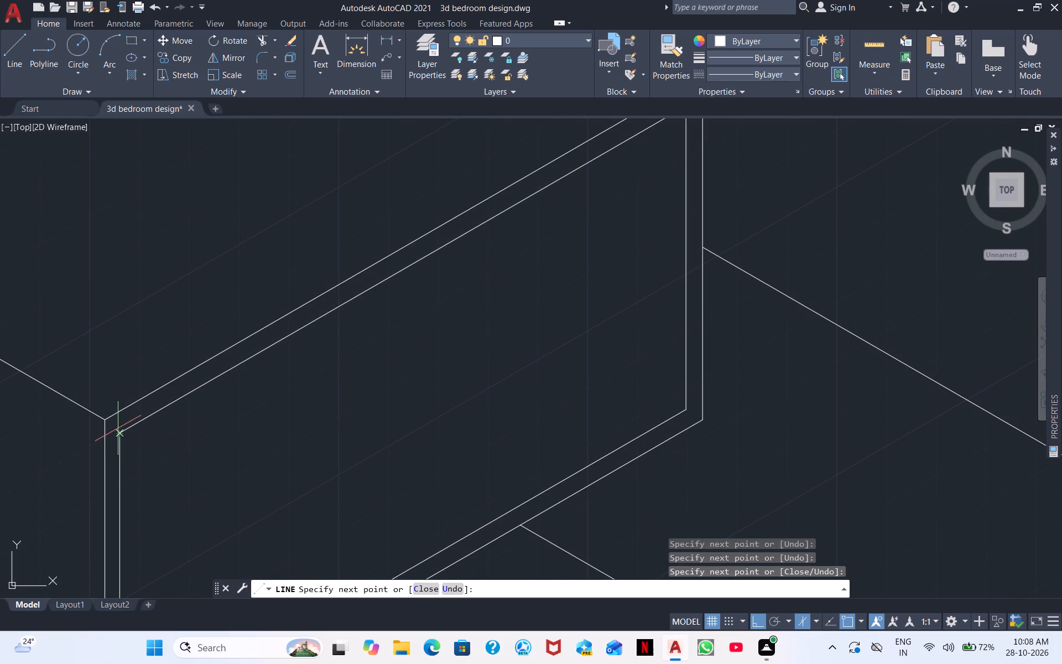
click(118, 434)
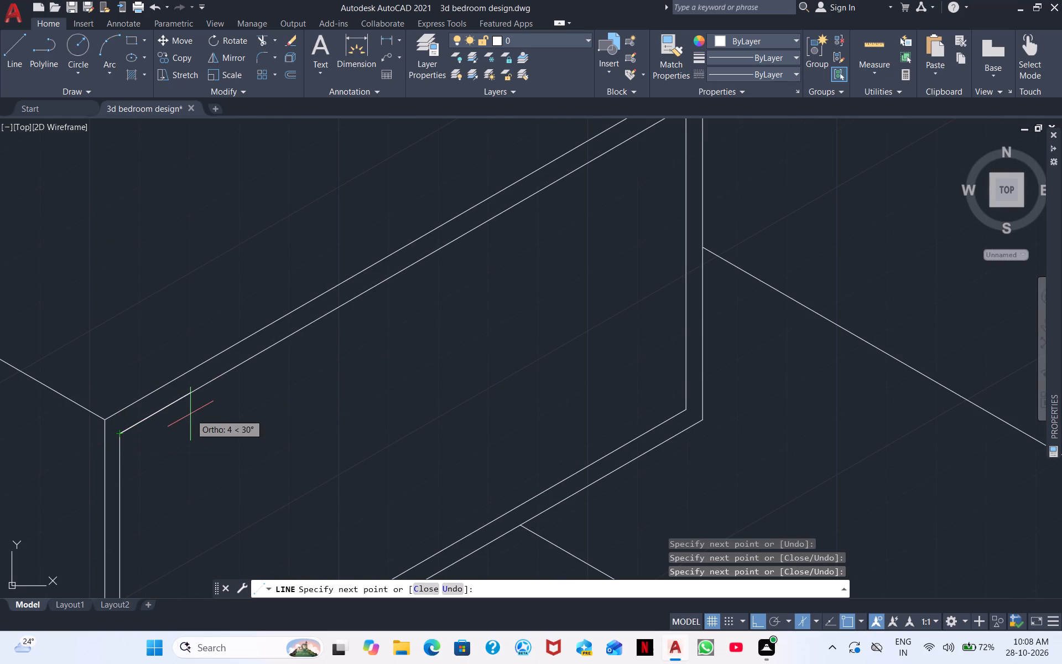
key(Escape)
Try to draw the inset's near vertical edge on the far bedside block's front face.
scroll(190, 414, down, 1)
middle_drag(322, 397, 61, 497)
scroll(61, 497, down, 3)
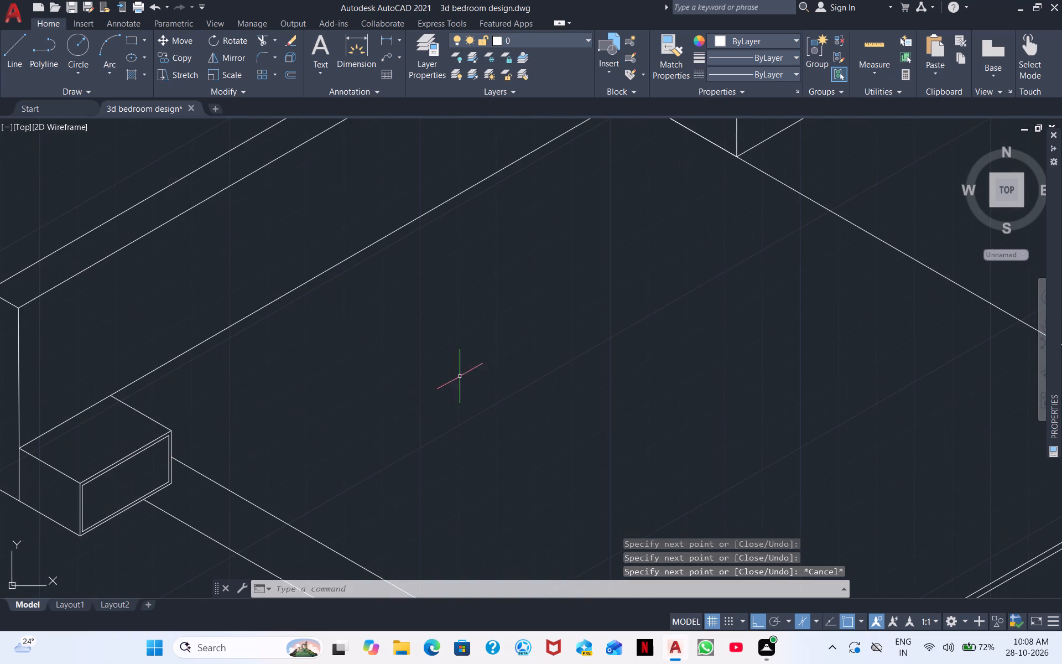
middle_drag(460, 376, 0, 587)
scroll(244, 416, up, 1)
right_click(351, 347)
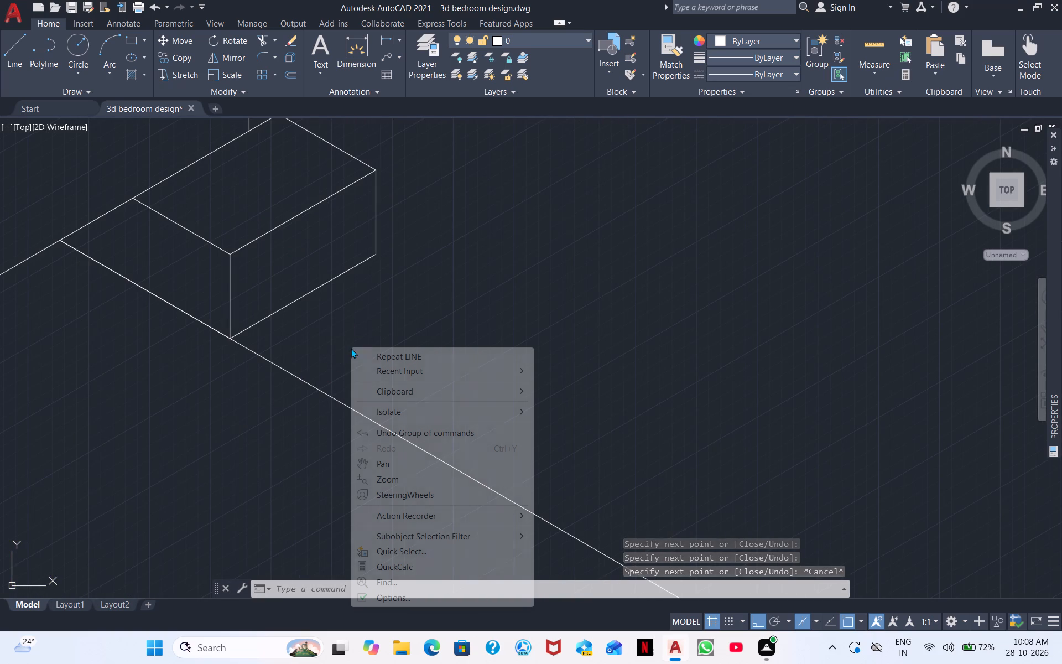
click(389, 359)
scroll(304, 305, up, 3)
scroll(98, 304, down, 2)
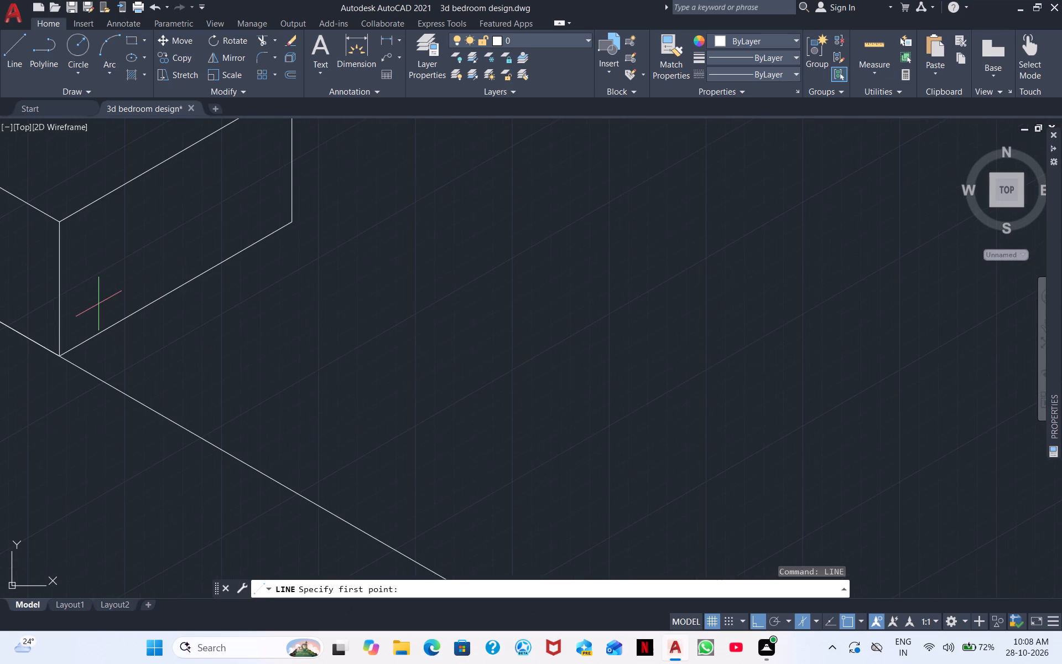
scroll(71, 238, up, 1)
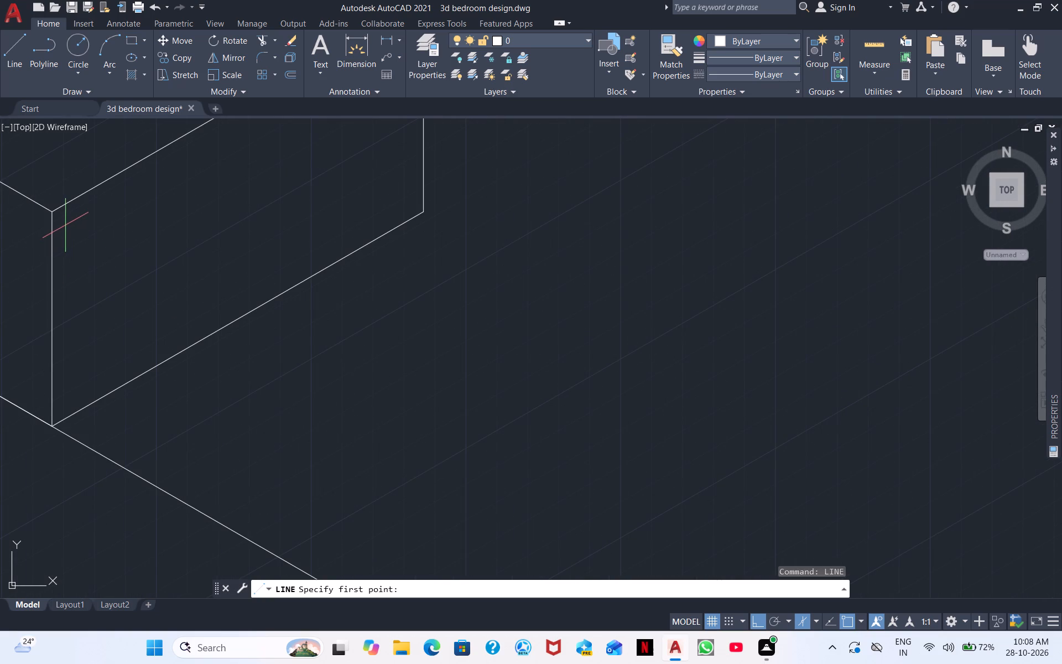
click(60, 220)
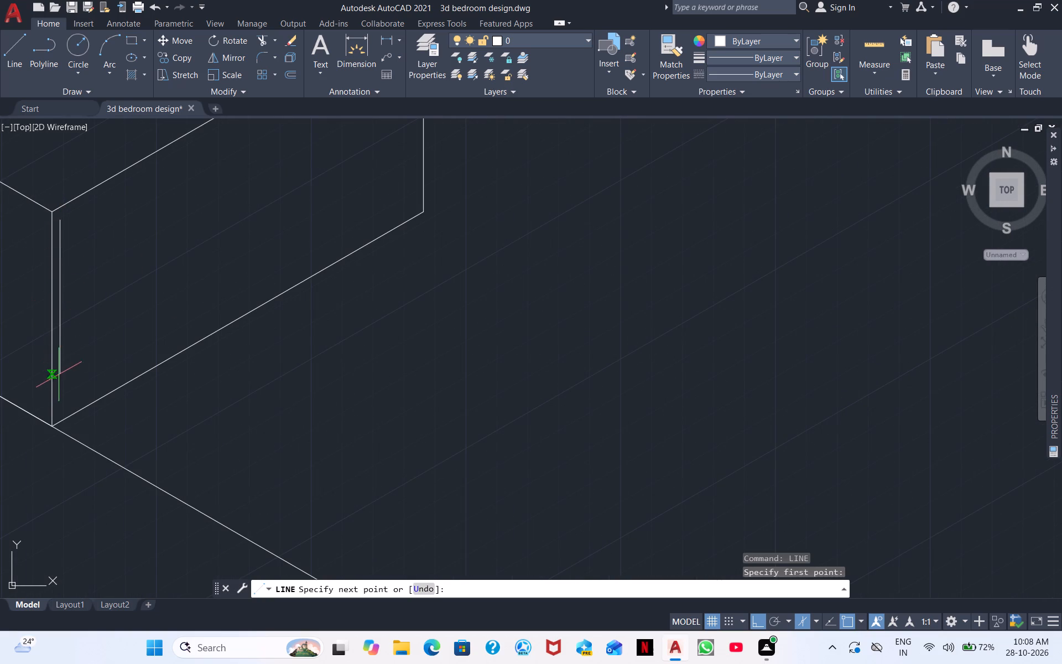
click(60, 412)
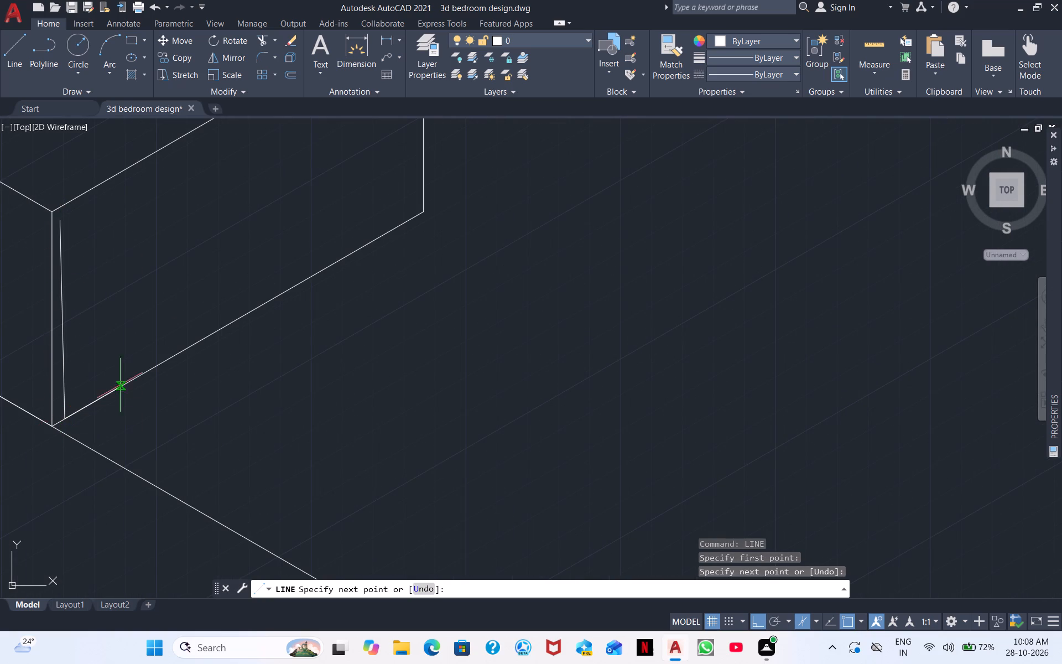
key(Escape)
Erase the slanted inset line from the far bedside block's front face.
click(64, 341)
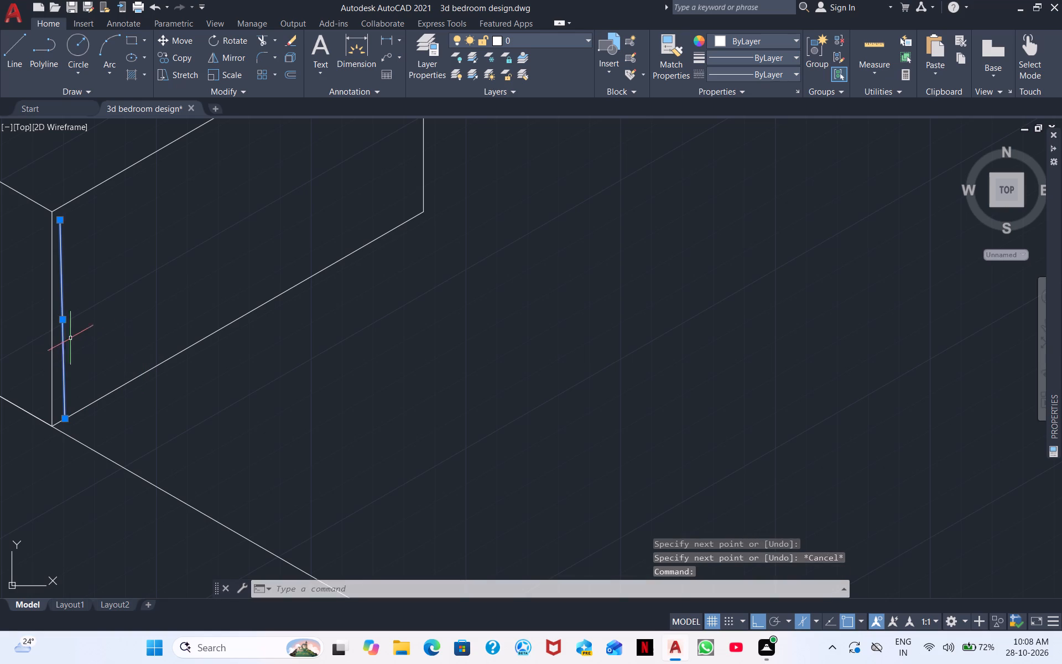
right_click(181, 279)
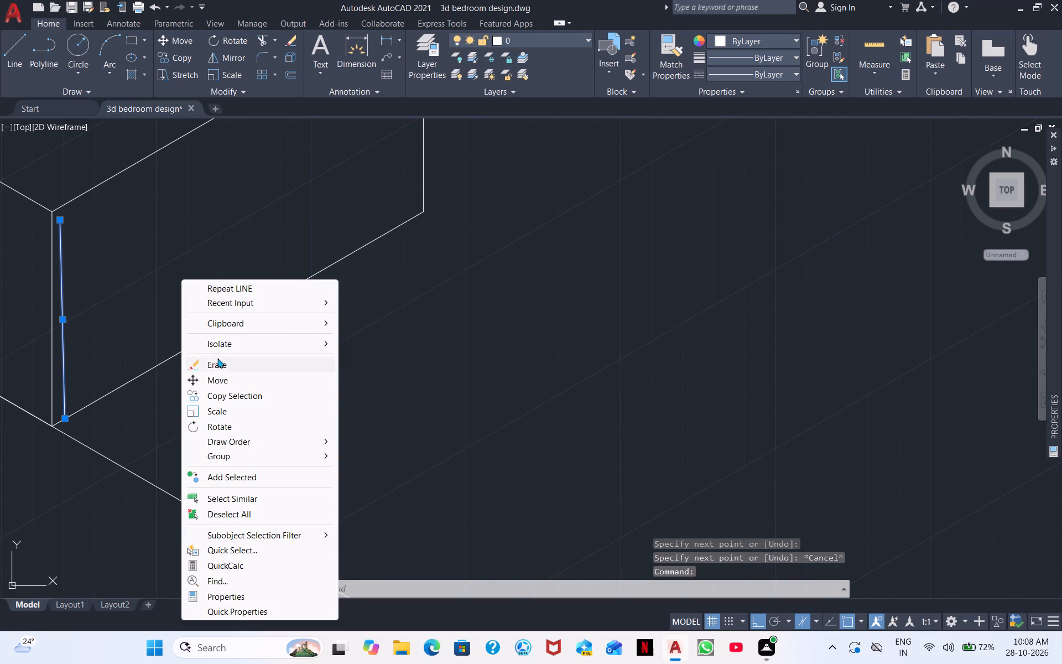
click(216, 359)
Draw a closed inset outline about 29 by 13 units on the far bedside block's front face, using vertical and 30° lines.
right_click(165, 259)
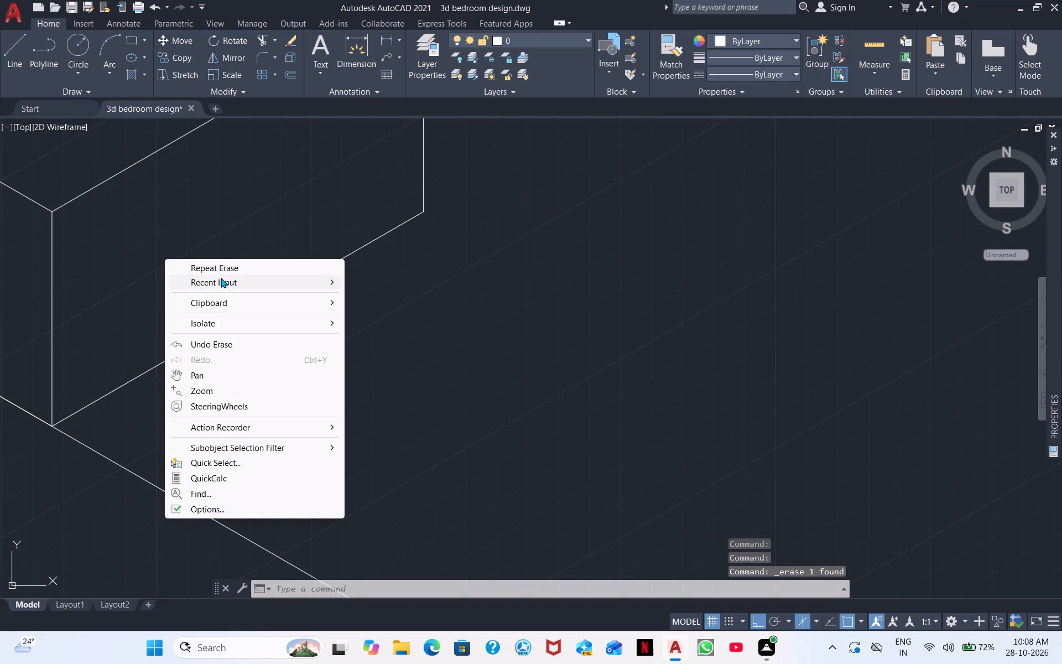
click(221, 278)
click(367, 292)
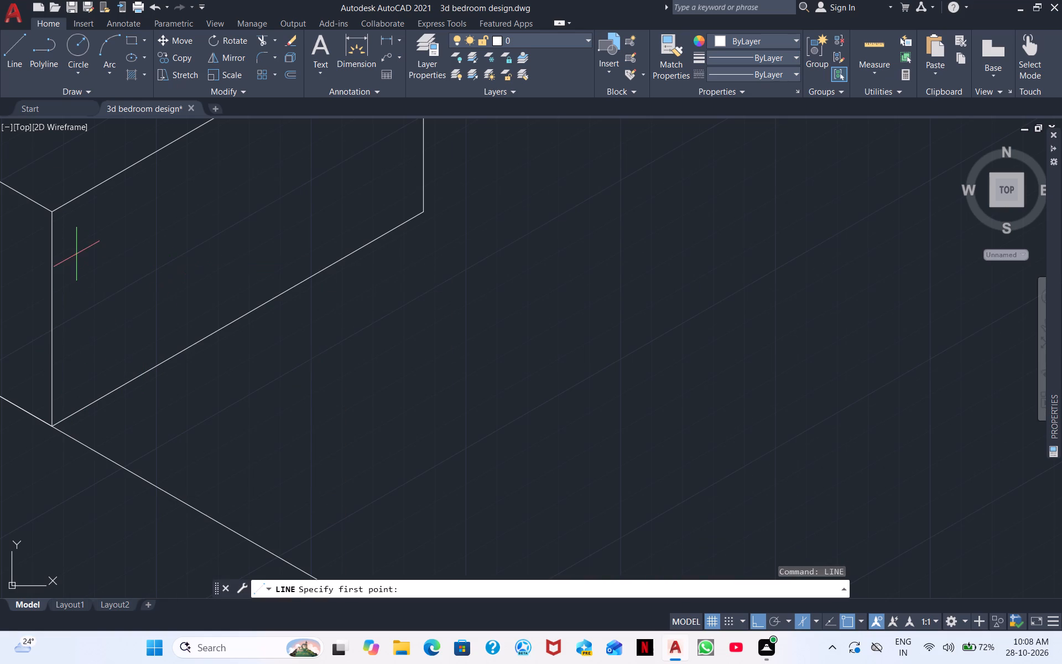
scroll(76, 254, up, 2)
middle_drag(54, 229, 193, 222)
scroll(193, 222, down, 1)
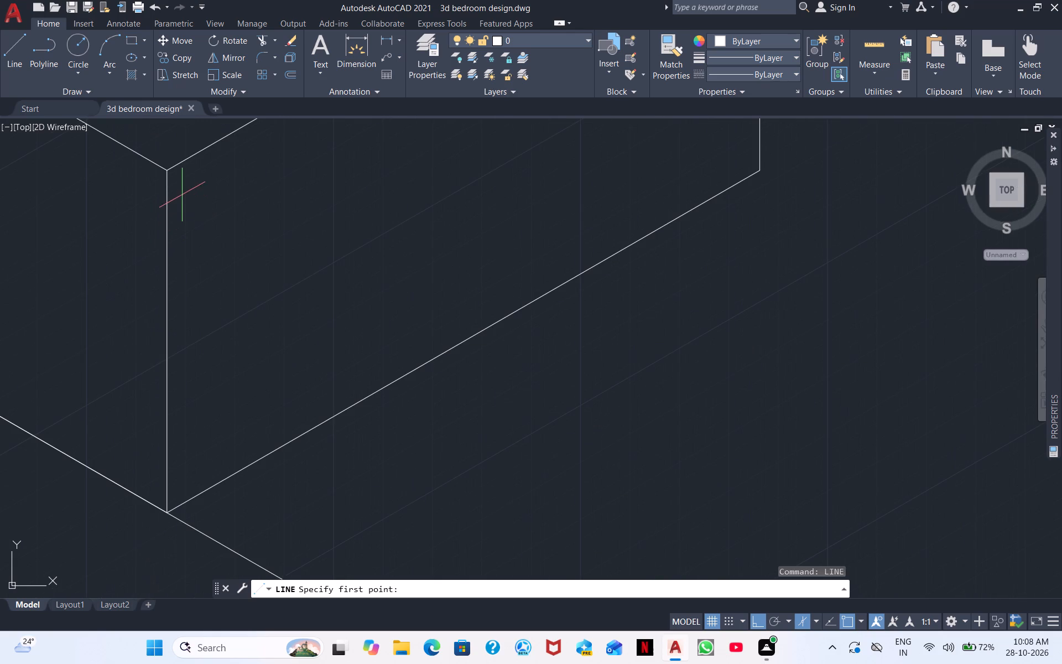
click(183, 177)
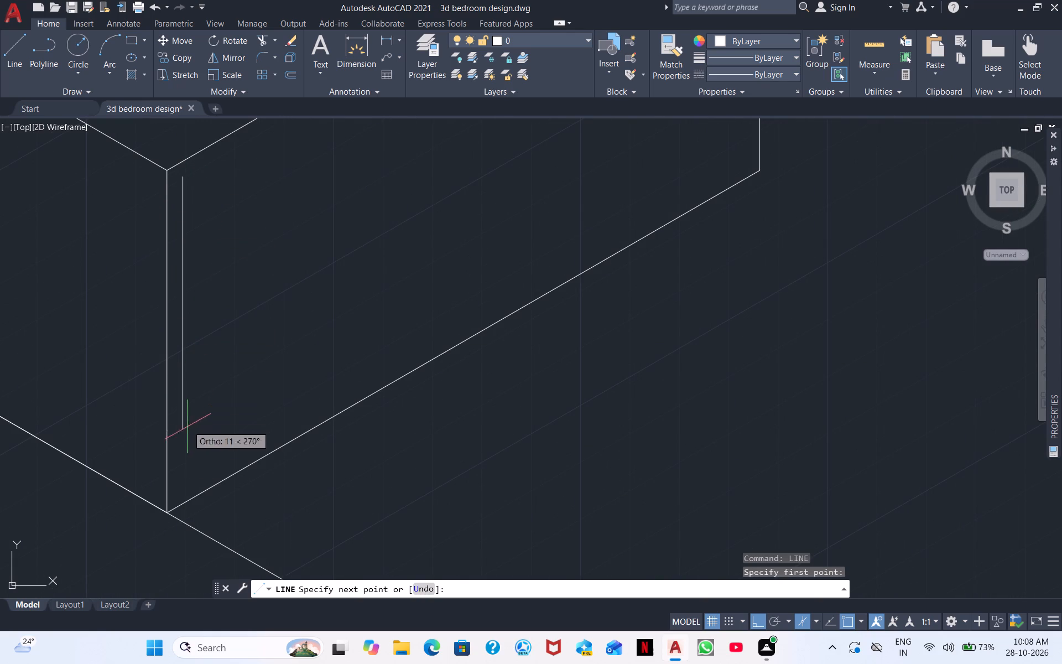
click(176, 486)
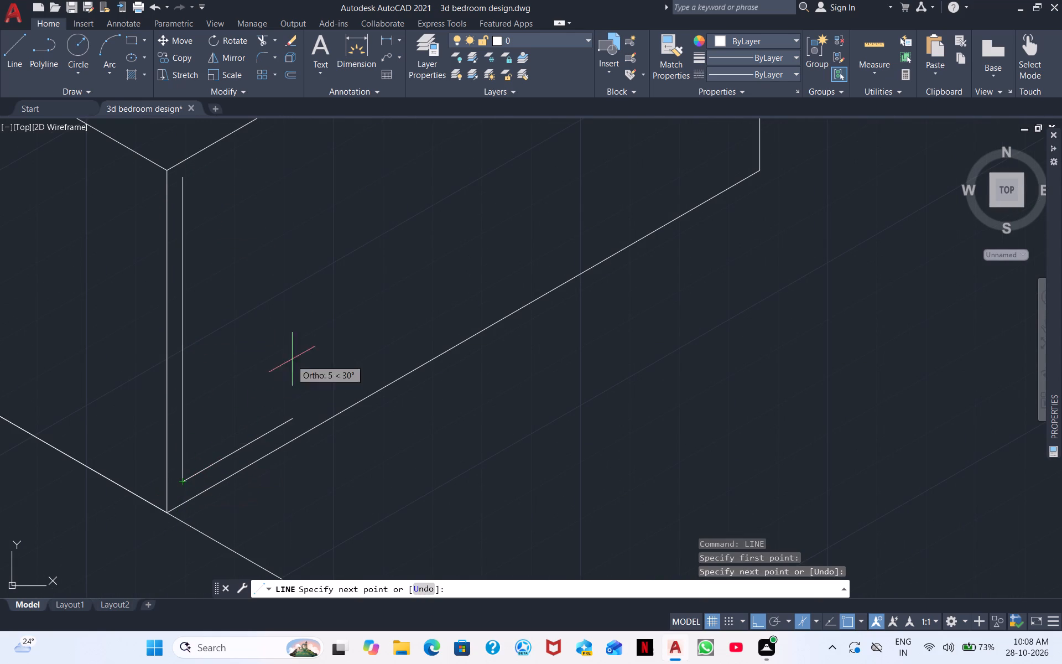
middle_drag(354, 318, 81, 452)
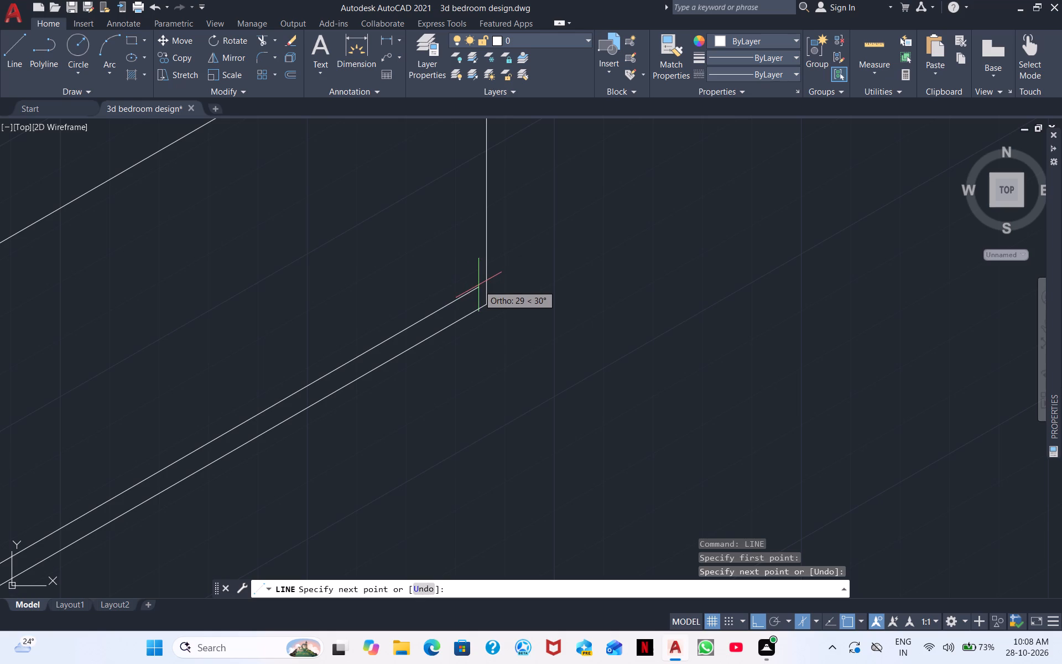
click(472, 291)
middle_drag(476, 238, 446, 452)
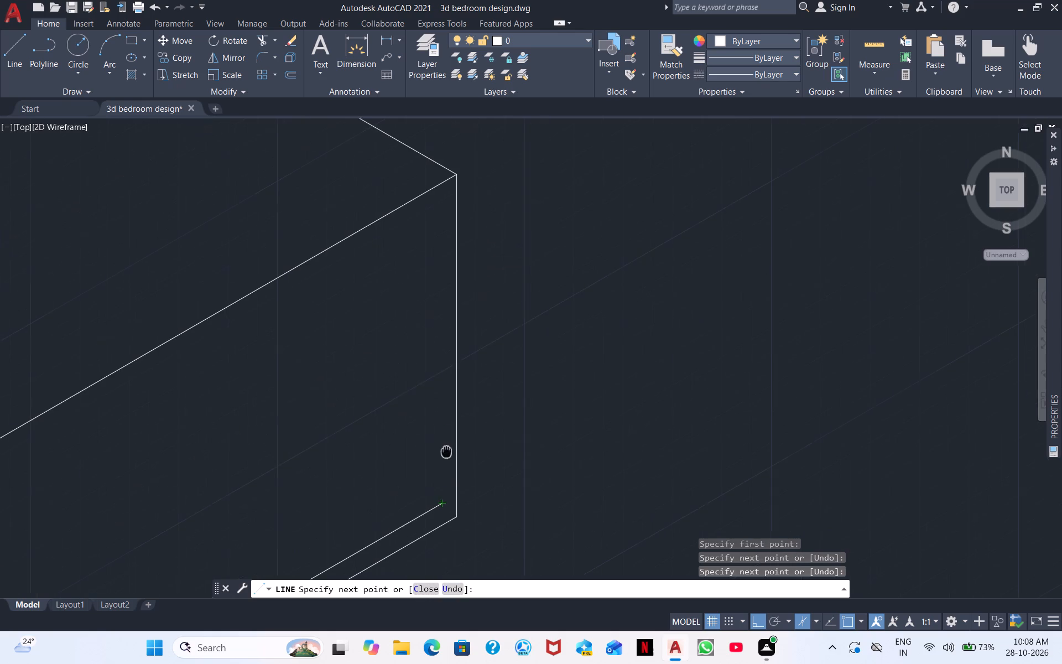
middle_drag(446, 452, 445, 454)
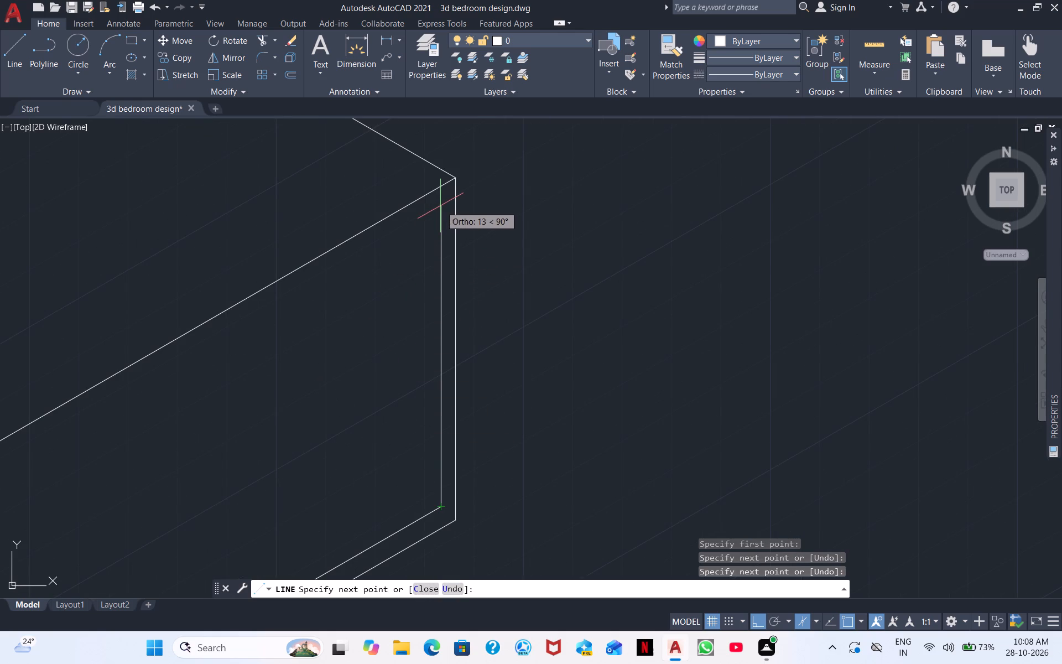
click(440, 206)
middle_drag(185, 416, 525, 290)
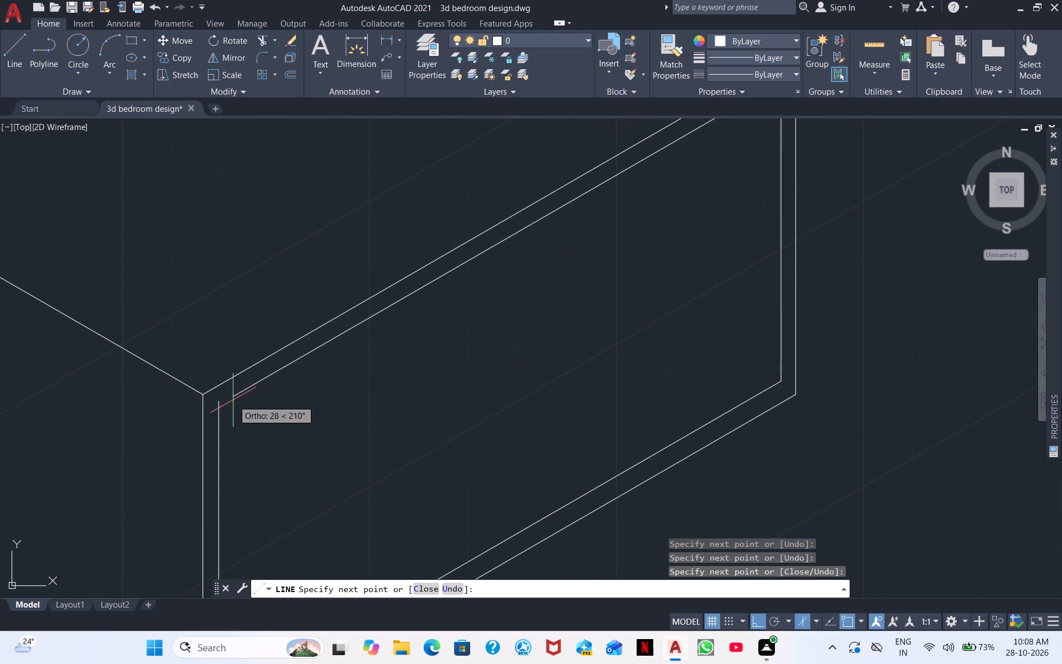
click(216, 404)
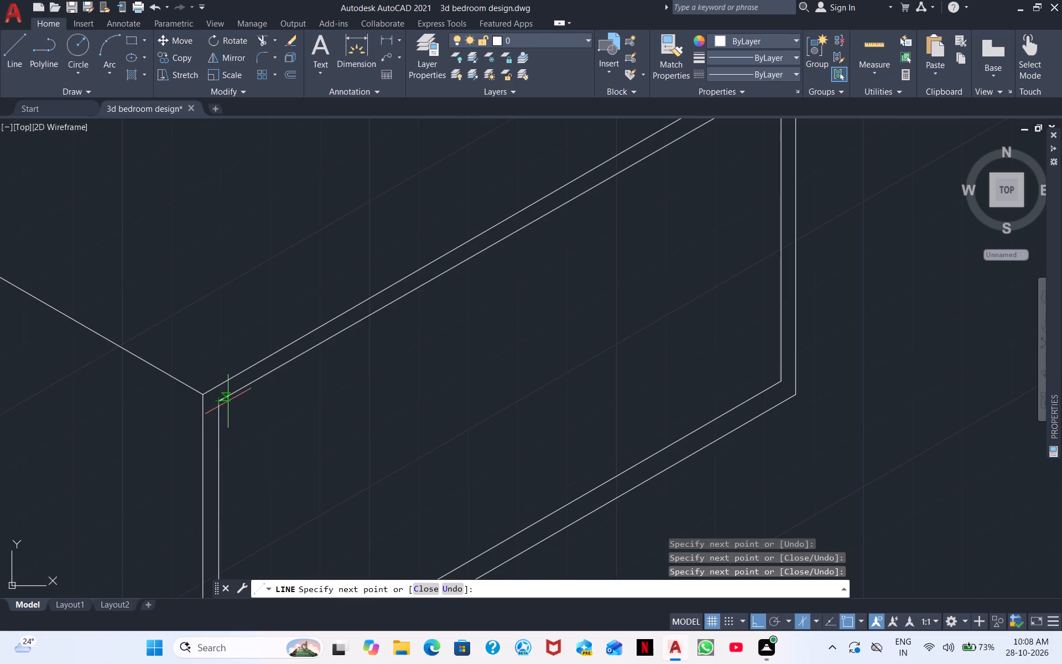
key(Escape)
Draw a line about 183 units at 330° from the headboard base along the bed's far side, and a 21-unit vertical down from its end.
scroll(315, 396, down, 2)
middle_drag(361, 381, 389, 310)
scroll(391, 310, down, 2)
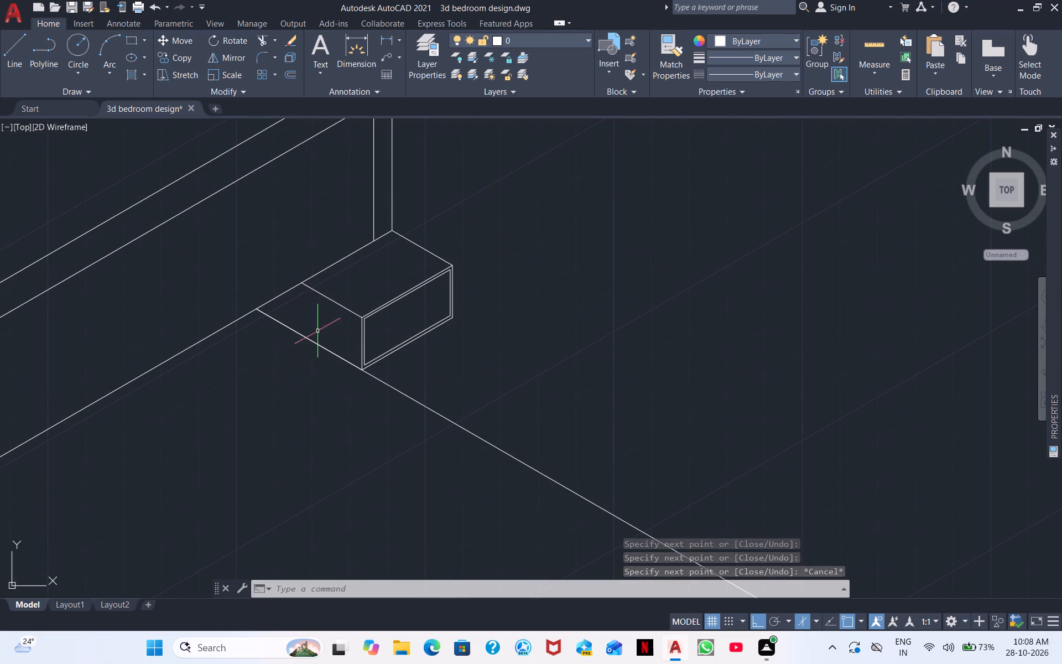
click(14, 50)
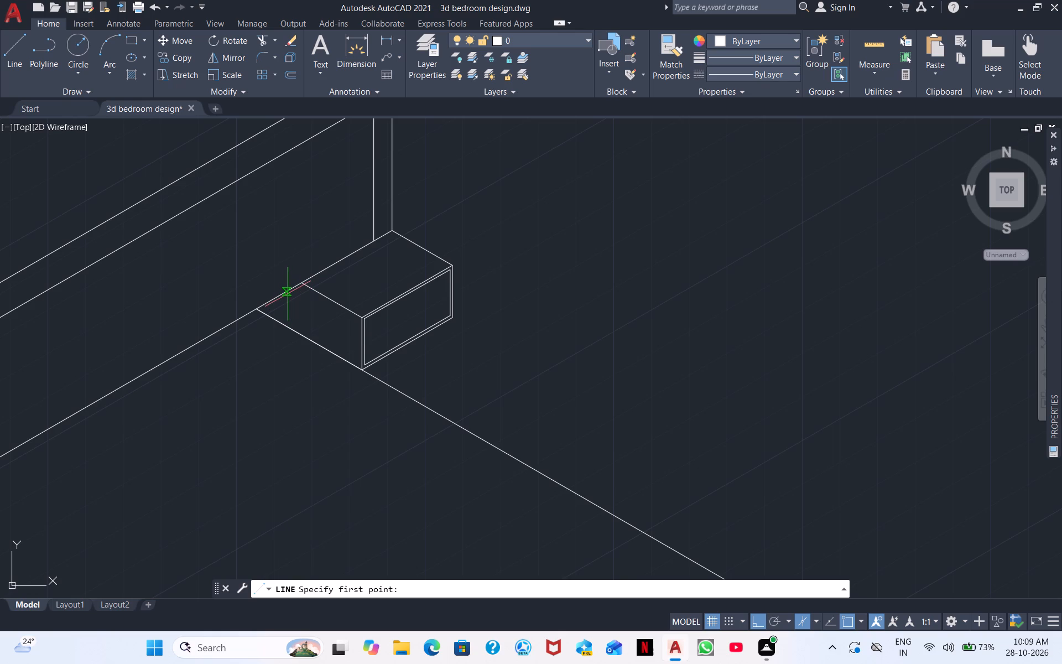
click(289, 293)
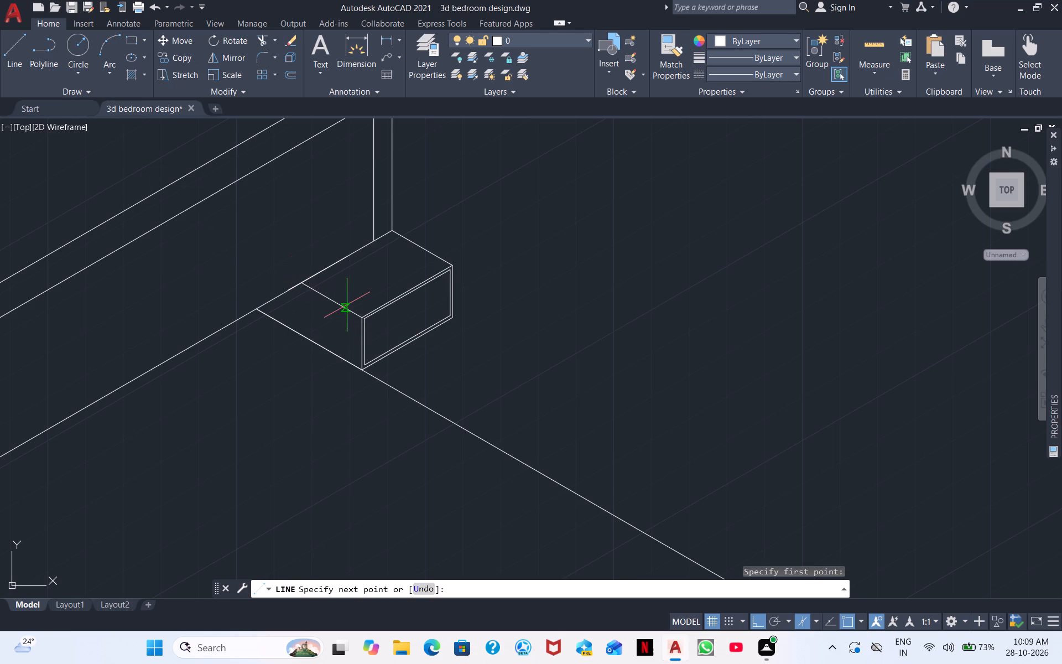
key(F5)
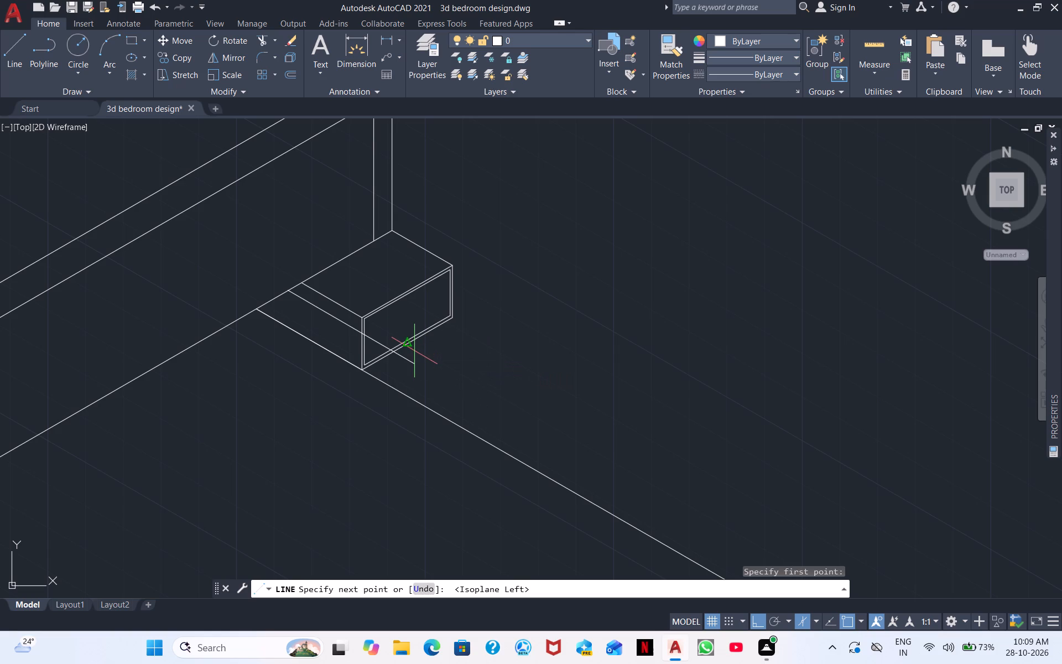
scroll(466, 374, down, 2)
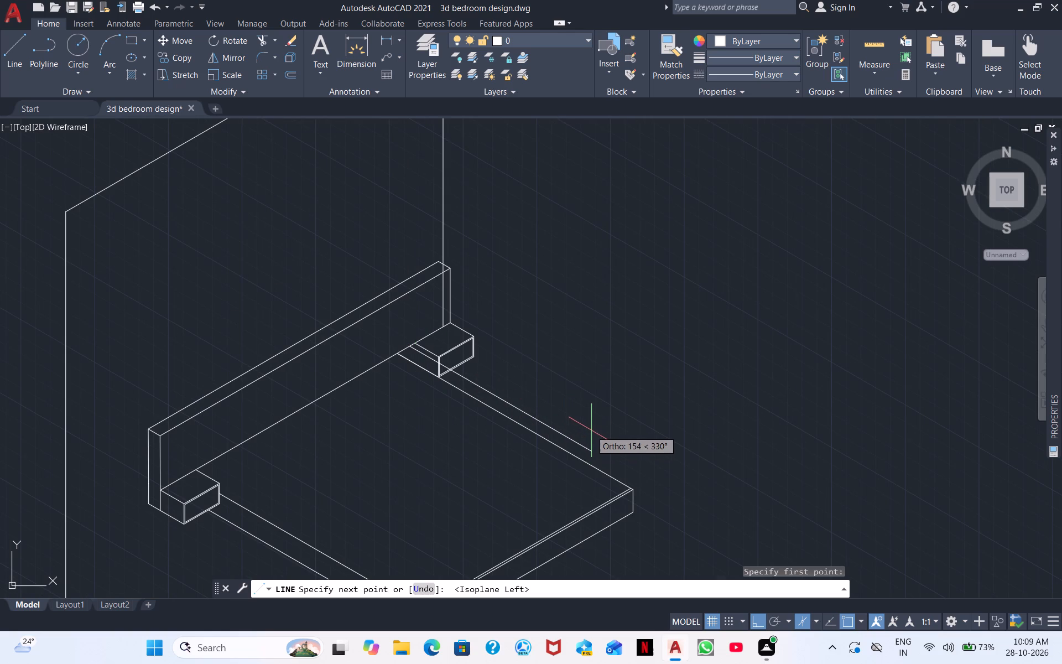
scroll(622, 445, up, 1)
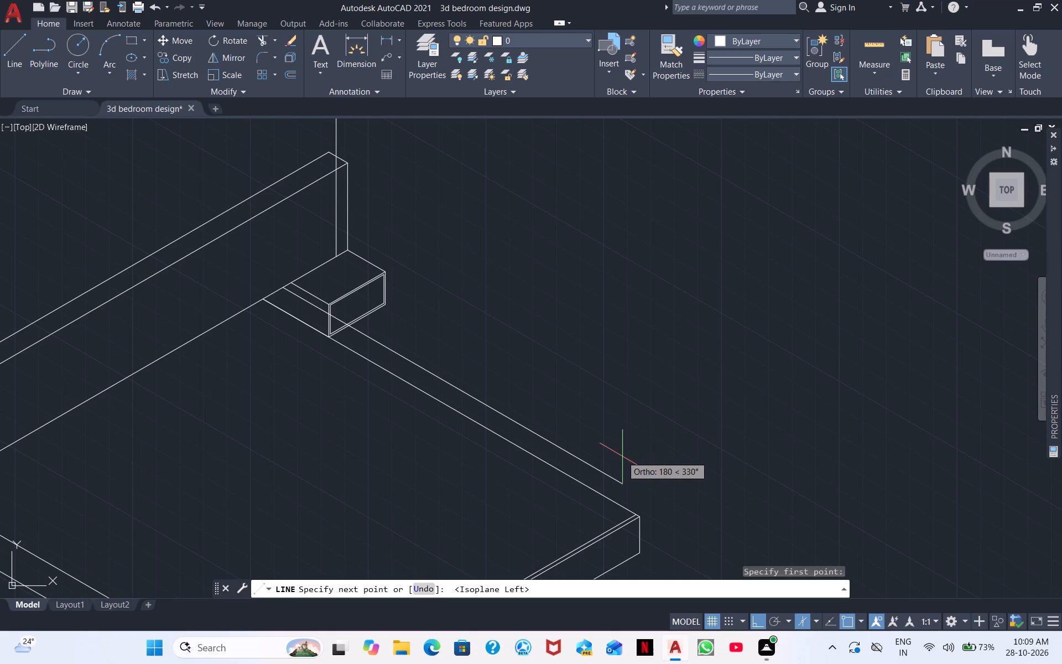
scroll(626, 474, up, 2)
middle_drag(617, 498, 544, 341)
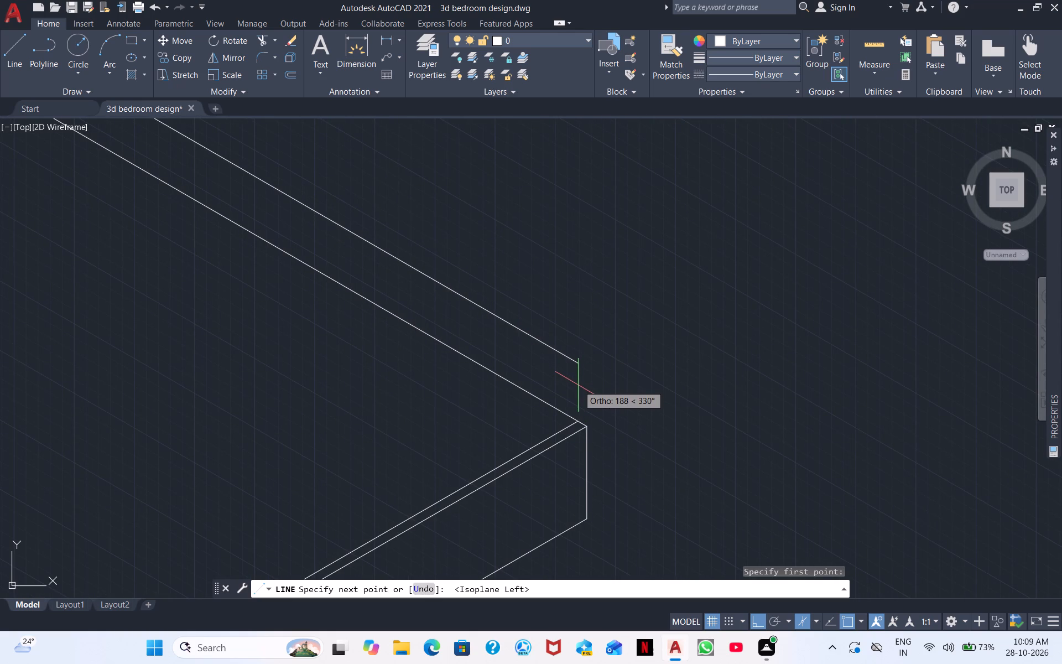
click(558, 366)
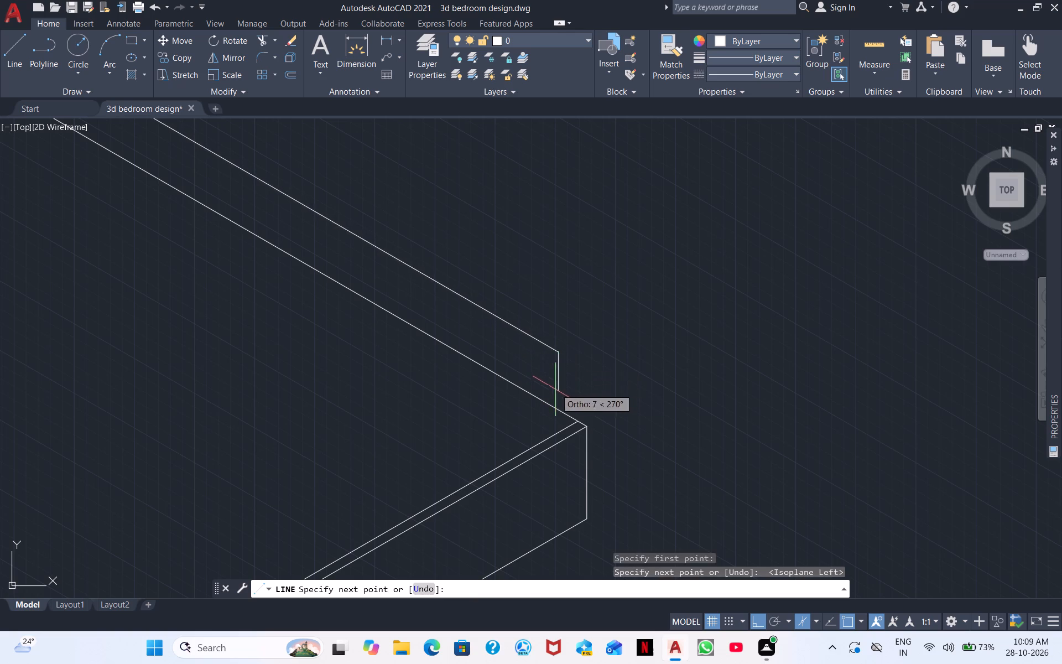
click(559, 471)
key(Escape)
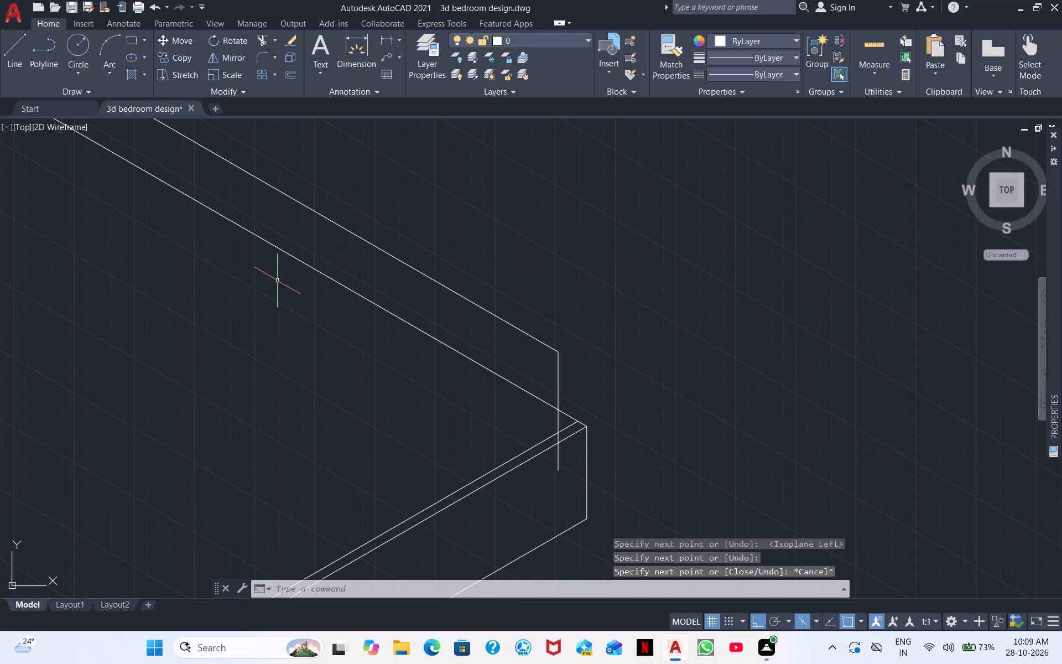
Trim the inner foot line's stub and the excess of the new vertical line at the bed's far foot corner.
click(257, 42)
click(573, 427)
click(559, 436)
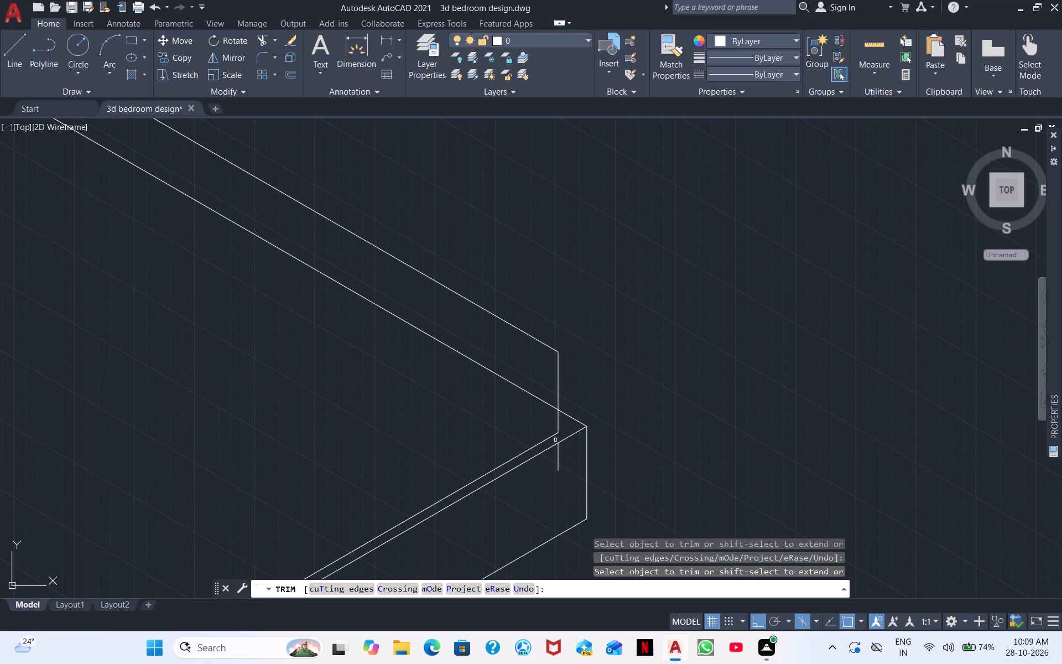
click(558, 452)
scroll(583, 395, down, 1)
right_click(636, 364)
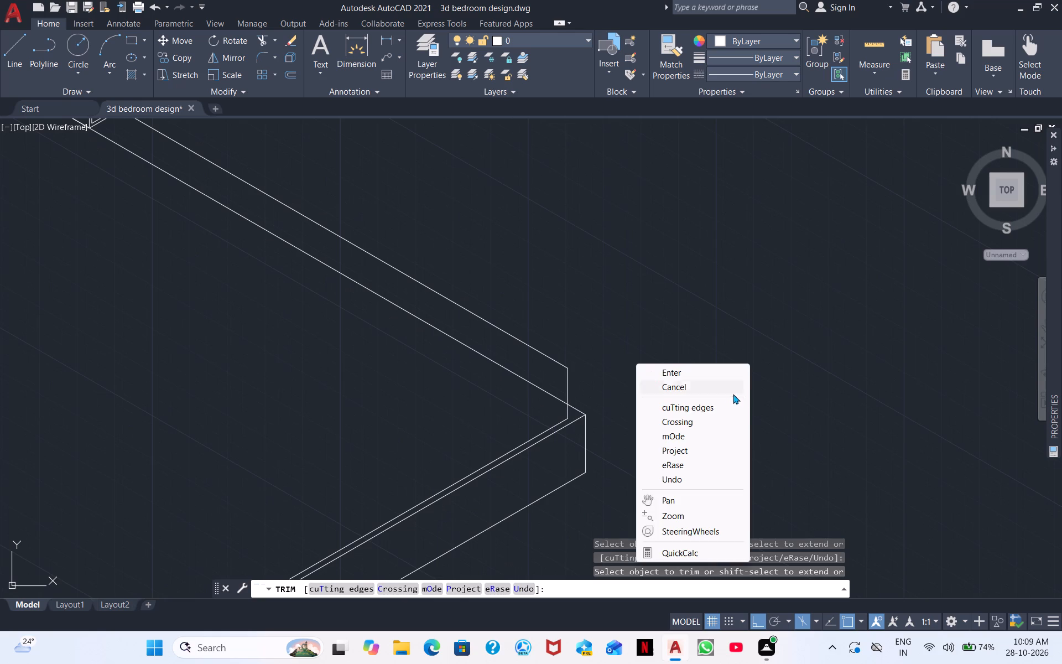
click(679, 369)
Draw a 330° line from the near bedside block's vertical edge, parallel to the near side rail and past the foot corner.
scroll(675, 362, down, 3)
middle_drag(678, 361, 710, 377)
scroll(558, 377, up, 2)
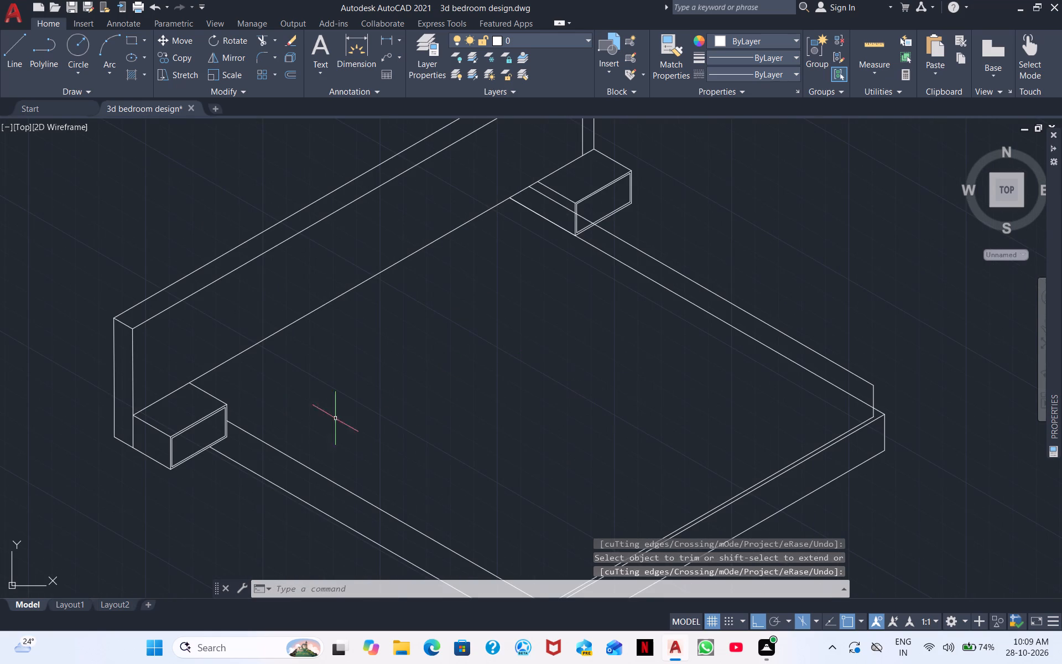
middle_drag(295, 391, 227, 260)
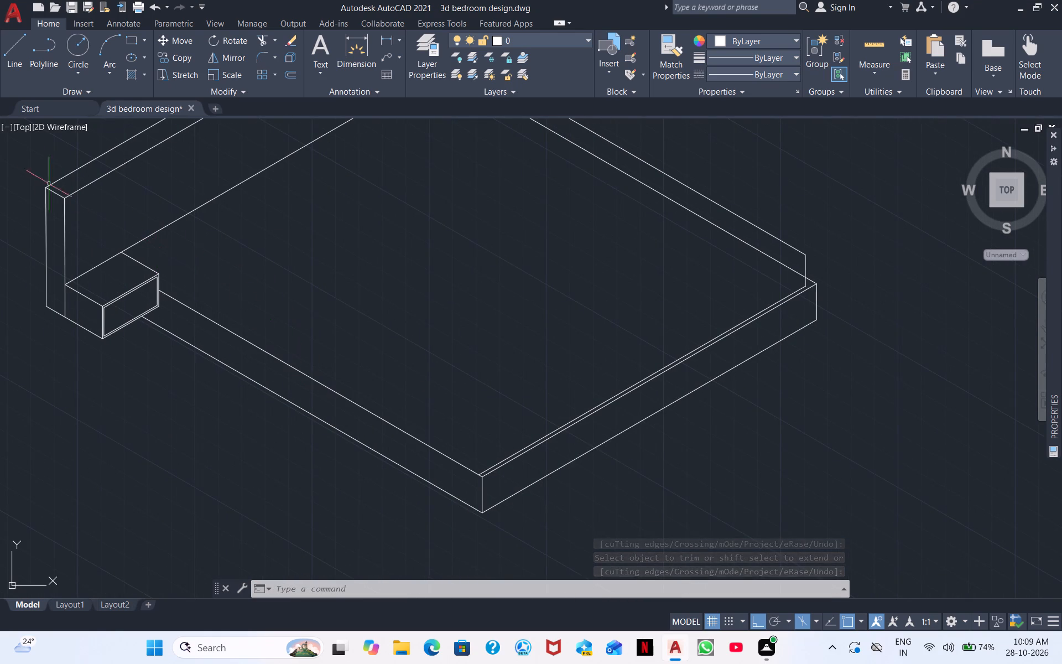
click(13, 57)
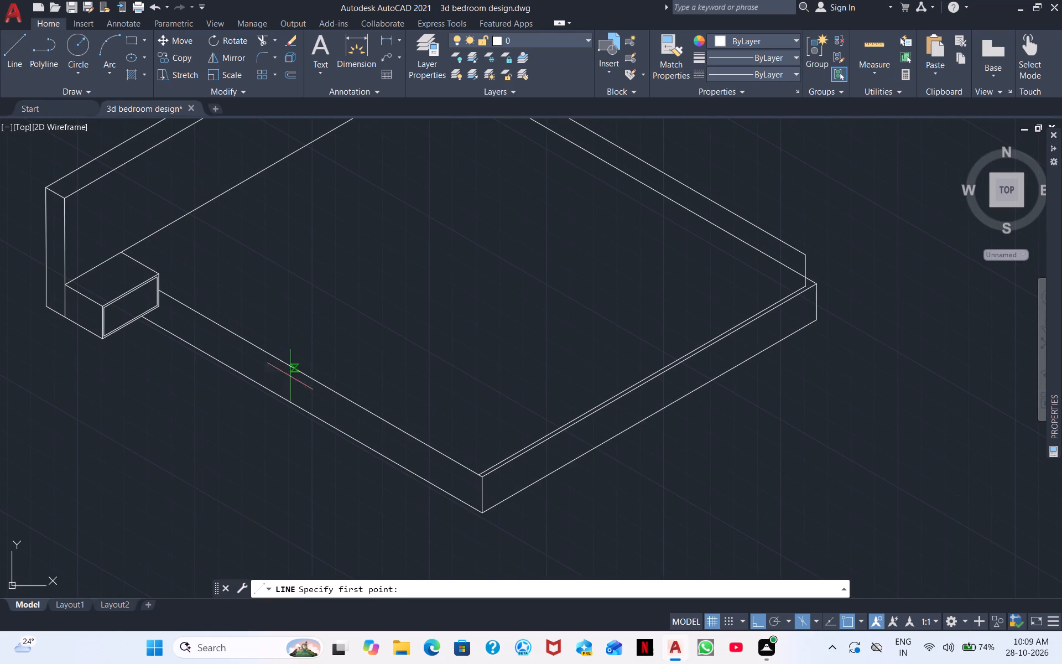
scroll(180, 294, up, 3)
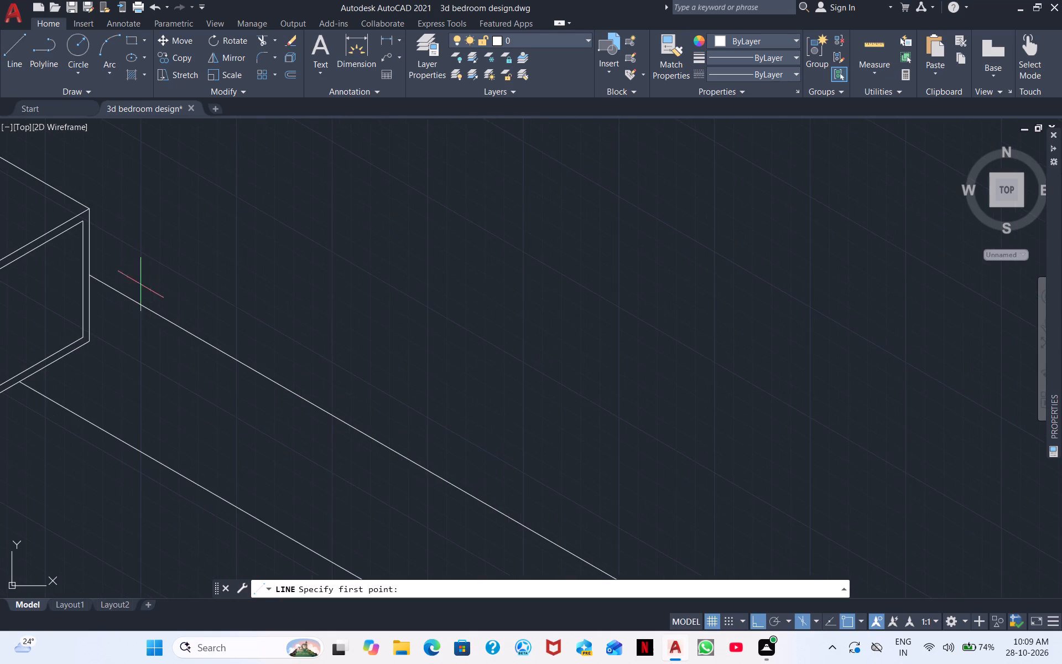
middle_drag(125, 256, 104, 178)
scroll(268, 287, down, 1)
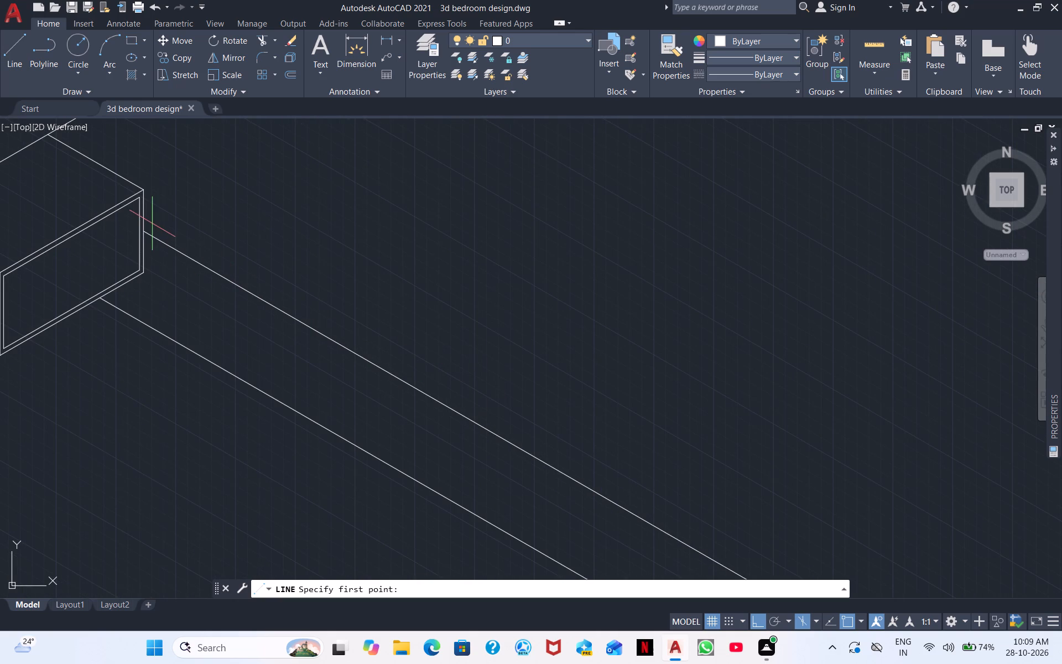
click(143, 216)
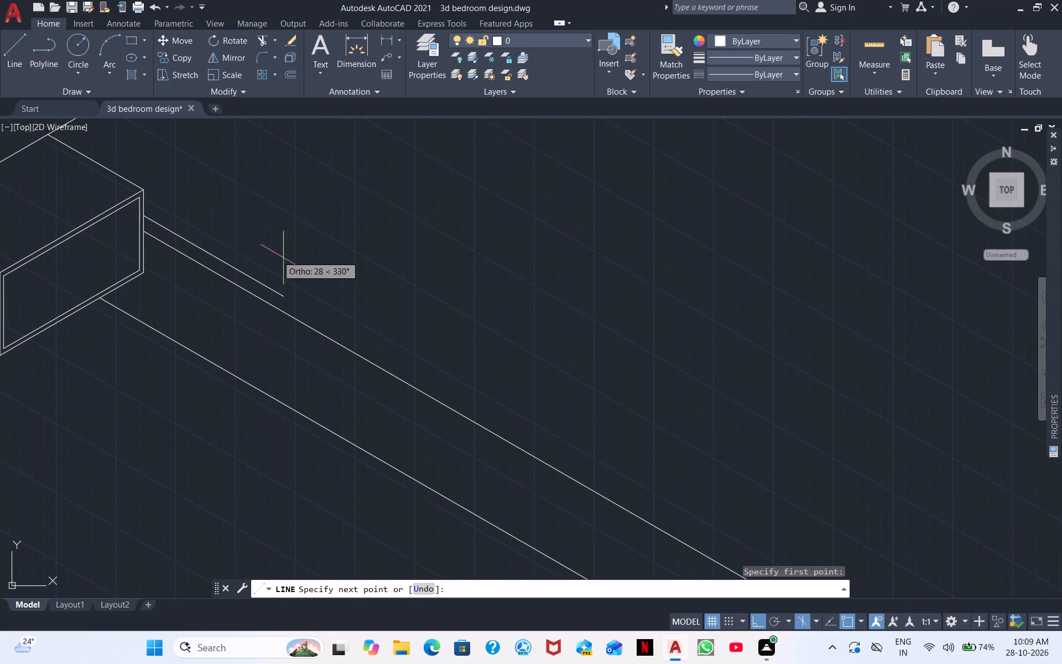
middle_drag(406, 338, 267, 178)
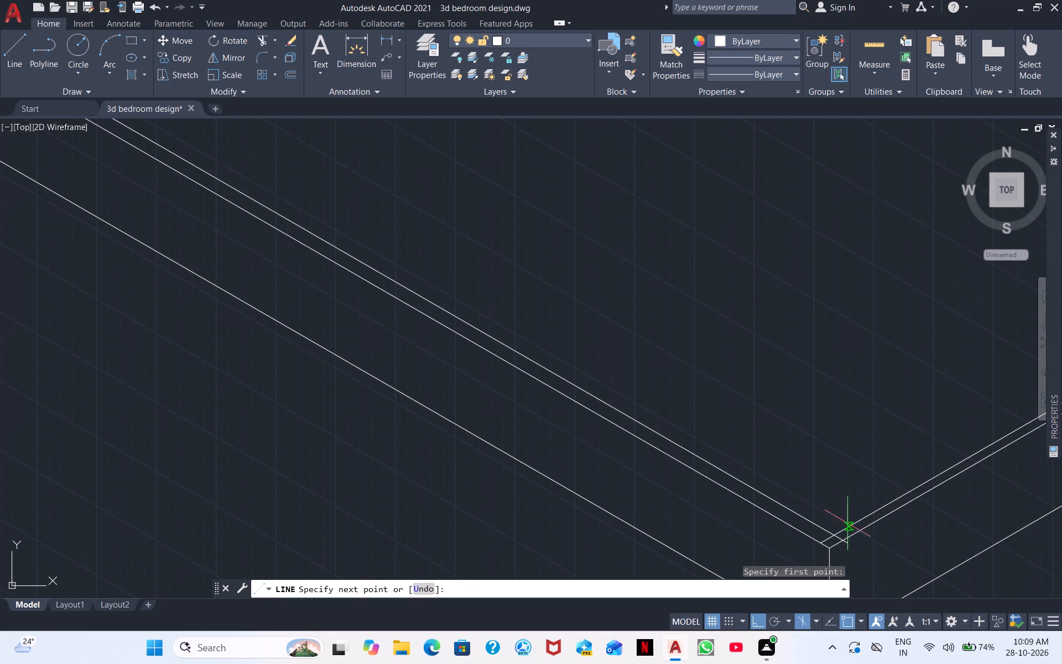
click(884, 547)
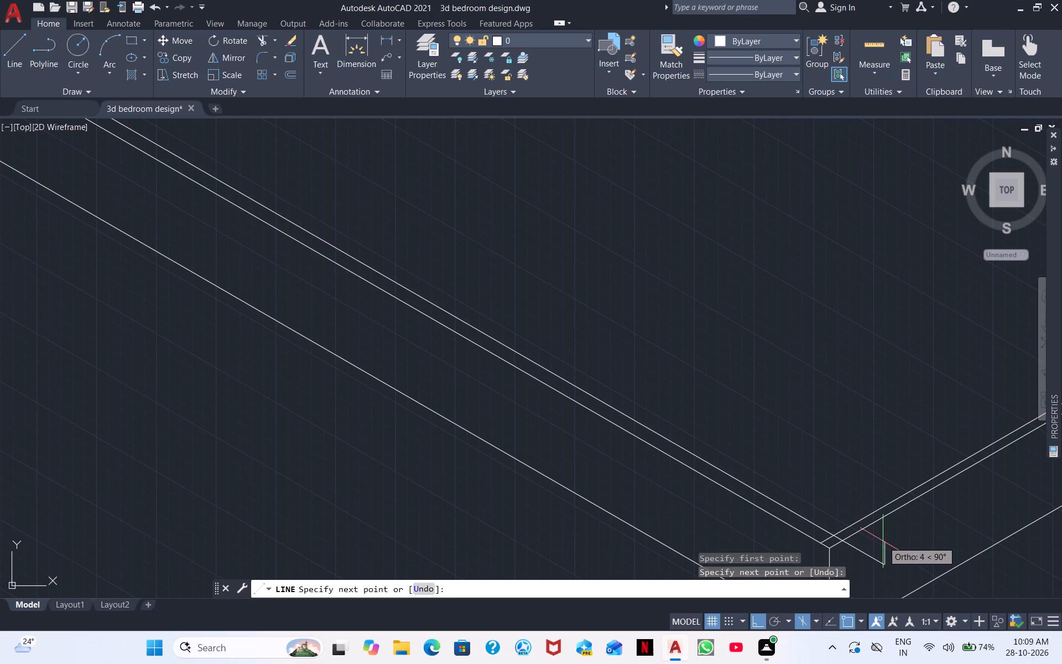
key(Escape)
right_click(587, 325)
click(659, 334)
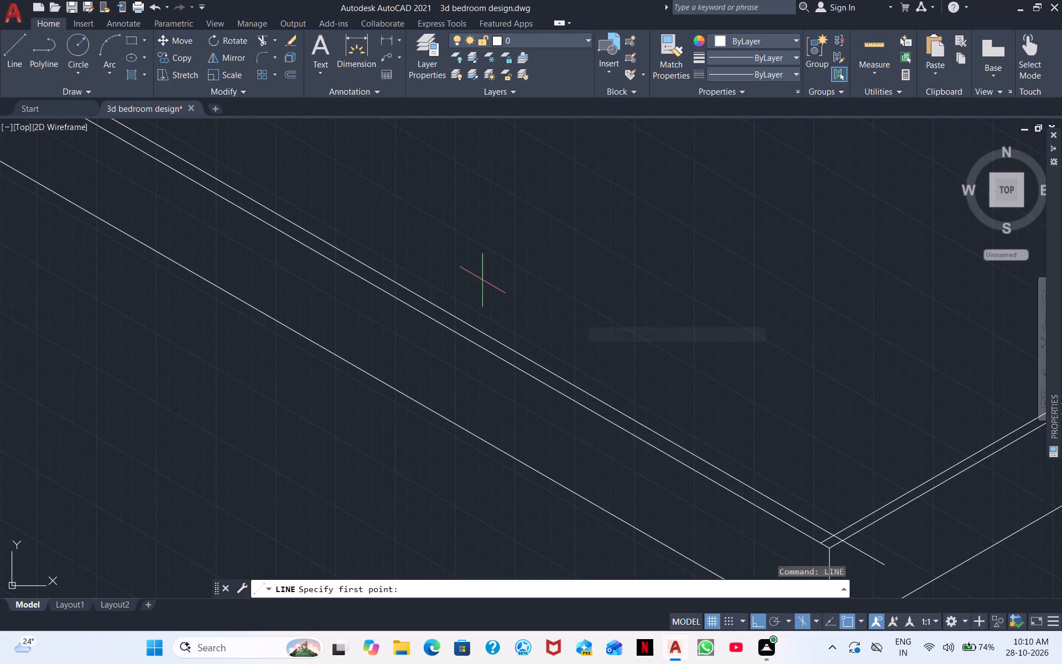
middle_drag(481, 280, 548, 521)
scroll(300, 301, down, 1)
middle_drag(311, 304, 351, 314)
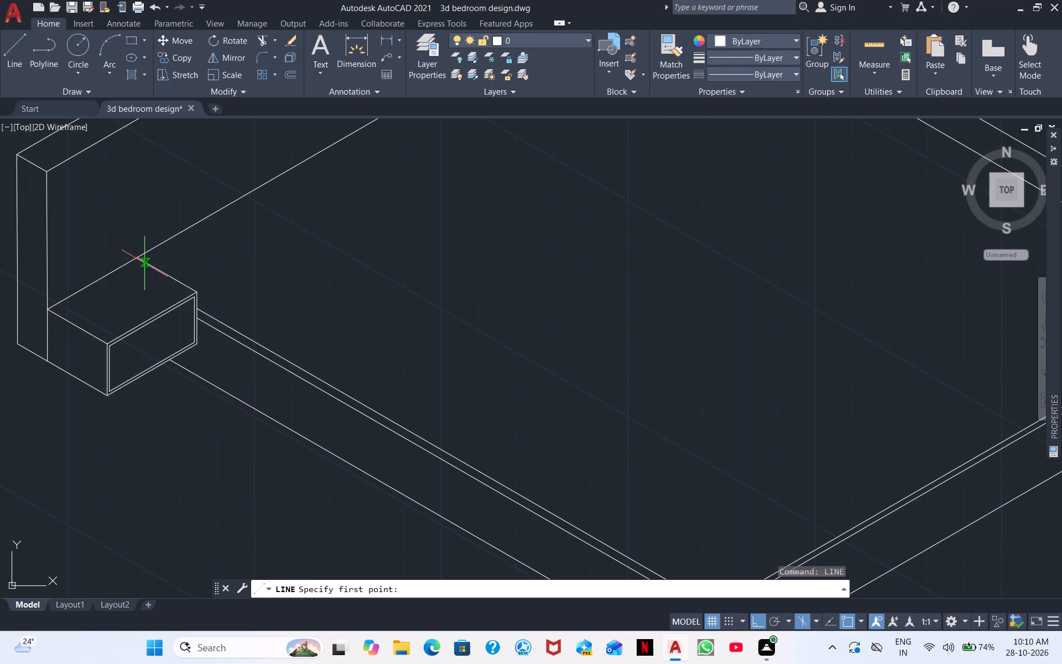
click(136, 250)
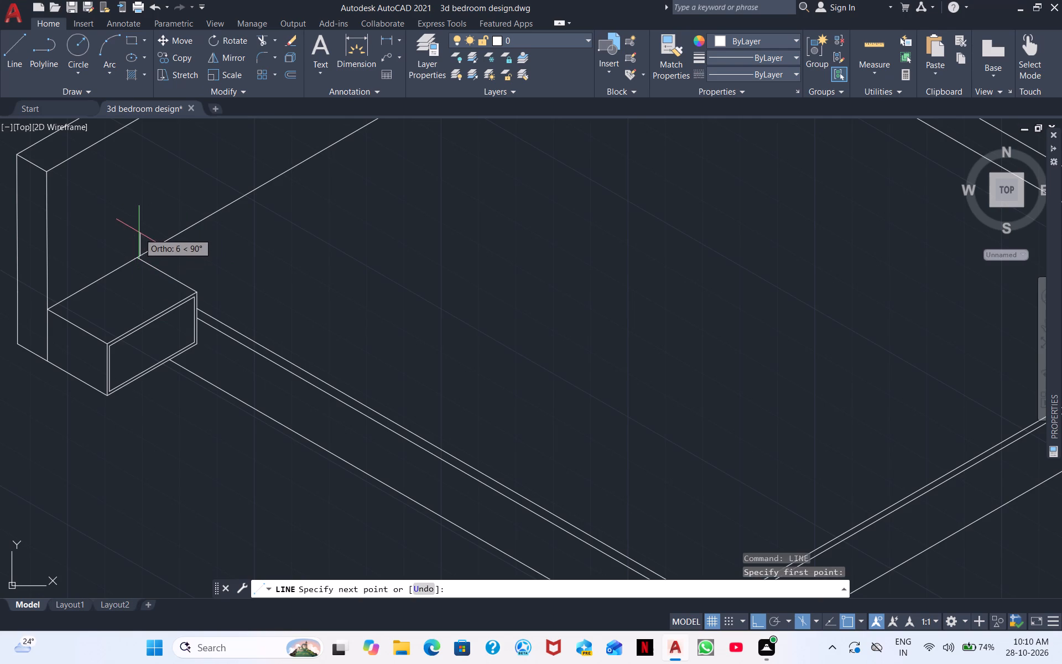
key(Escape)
Draw a 4-unit vertical up from the near bedside block's rear top corner, continued by a line about 212 units at 330° past the foot.
right_click(292, 273)
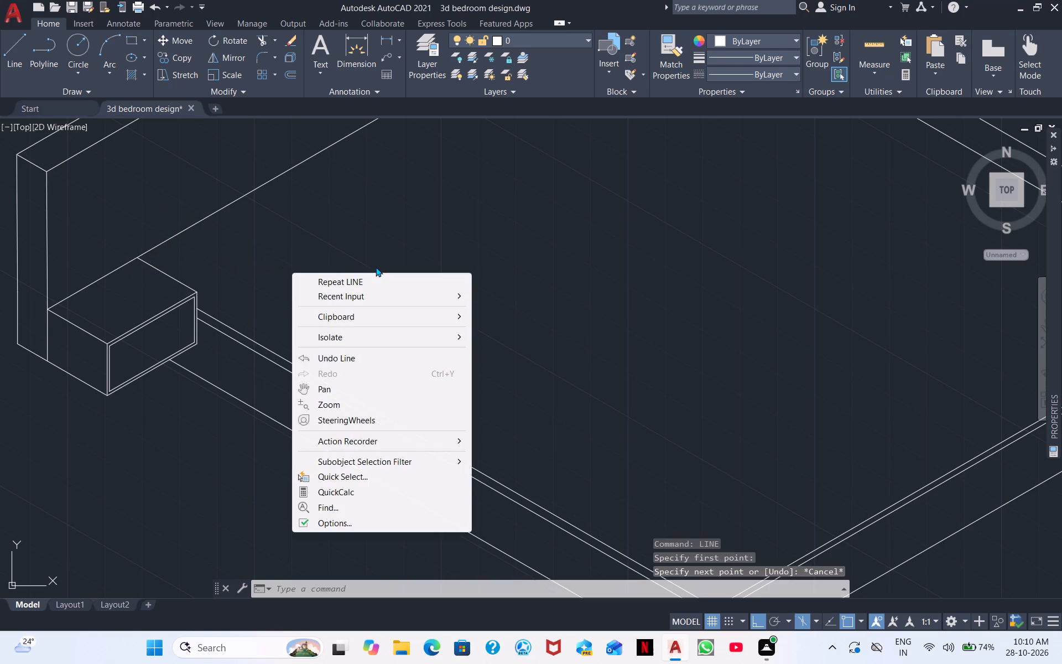
click(353, 283)
scroll(117, 260, up, 2)
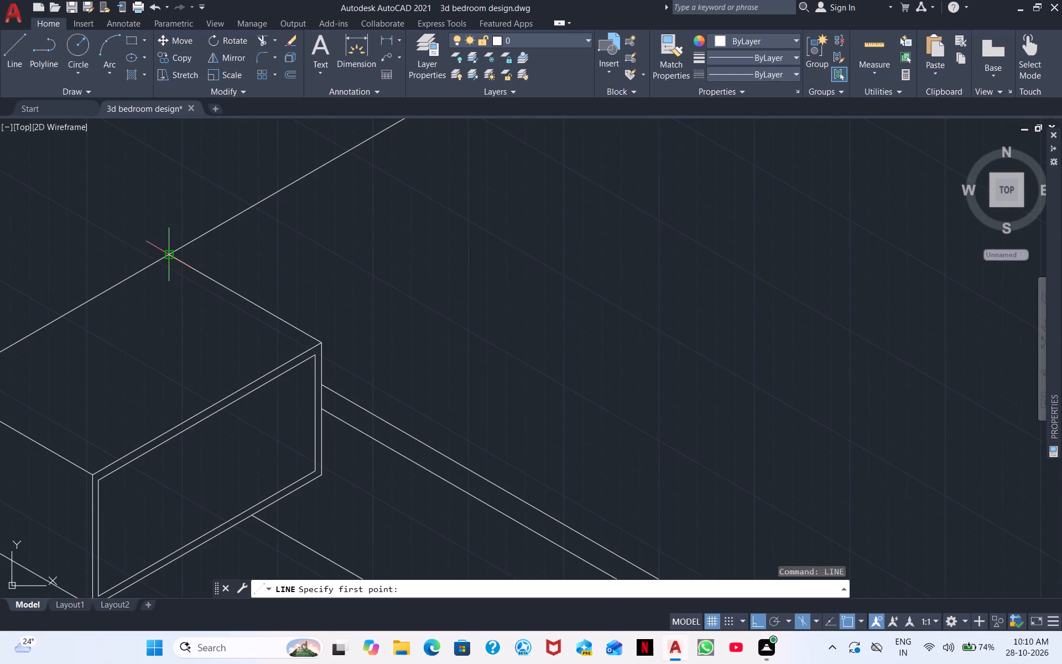
click(169, 252)
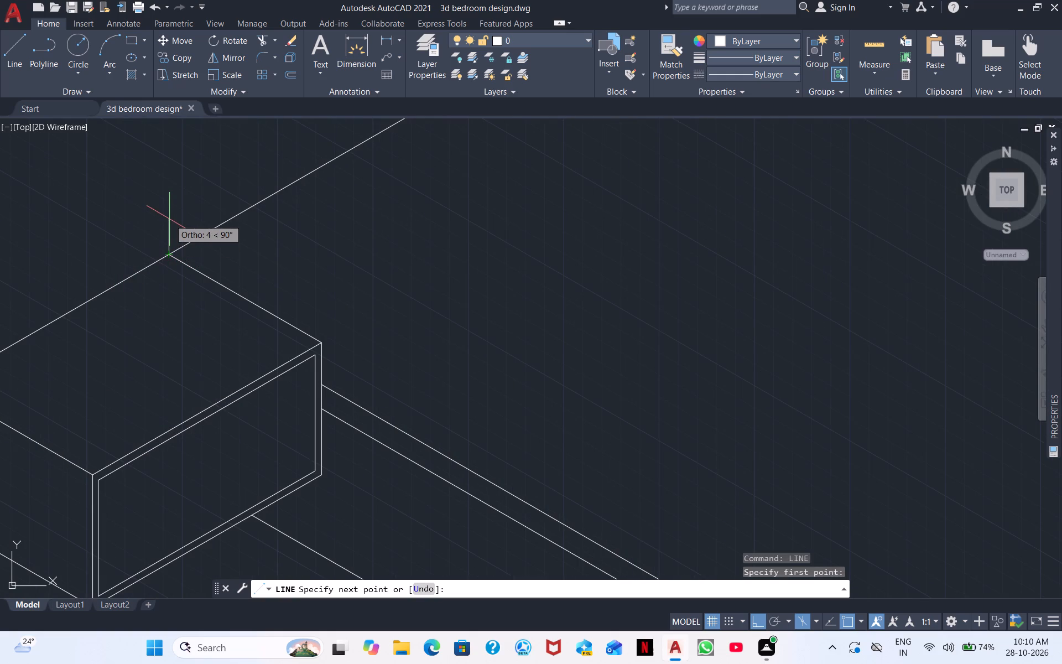
click(169, 219)
scroll(454, 382, down, 2)
middle_drag(560, 424, 511, 400)
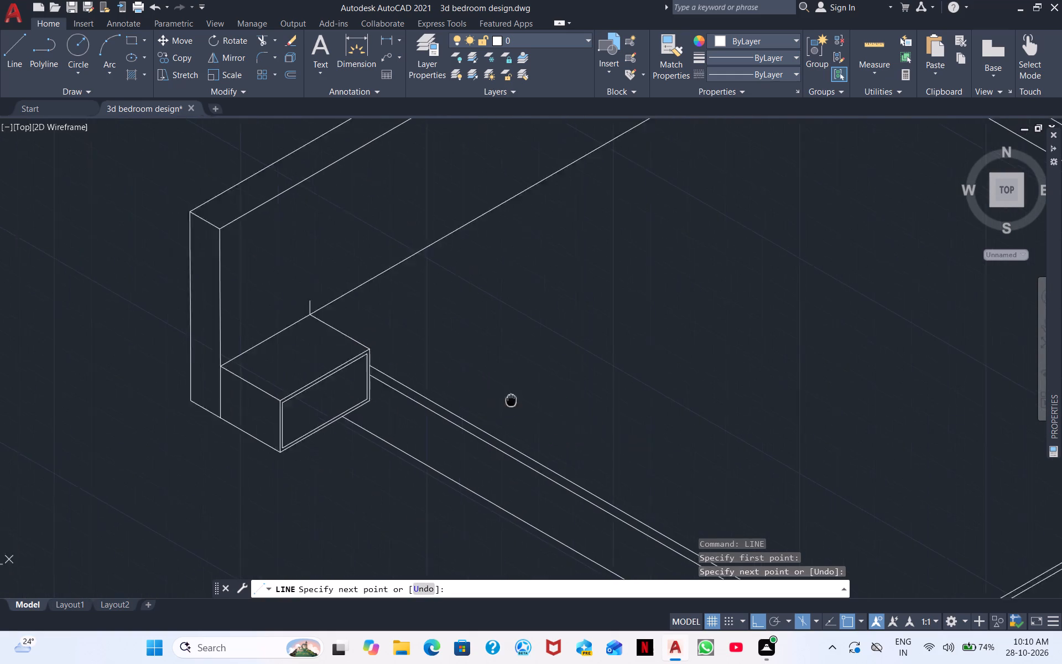
middle_drag(511, 400, 123, 277)
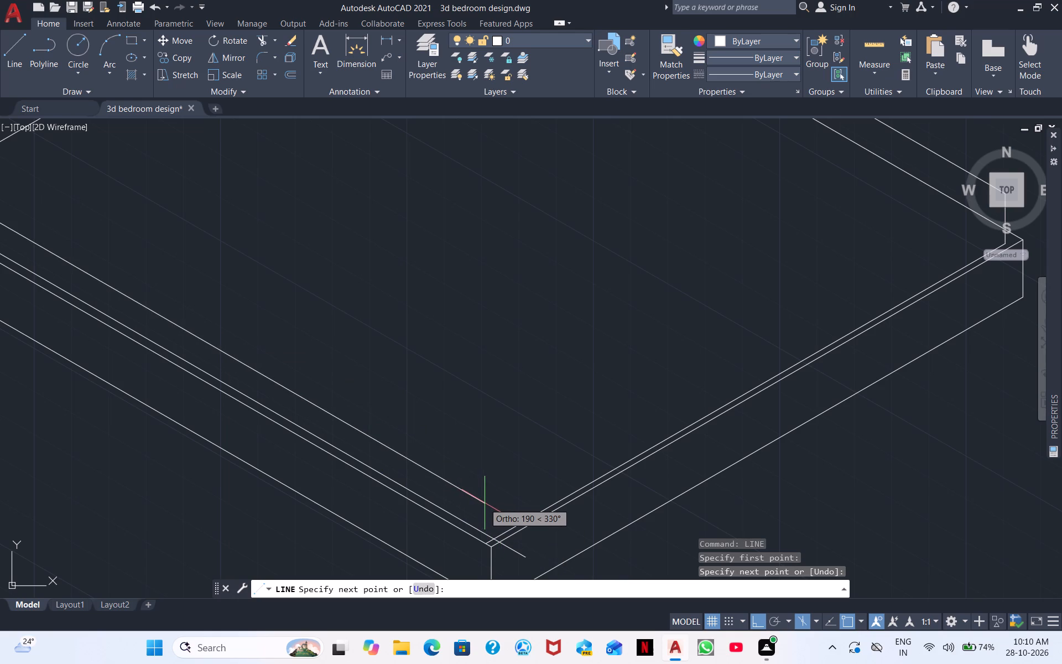
click(553, 537)
key(Escape)
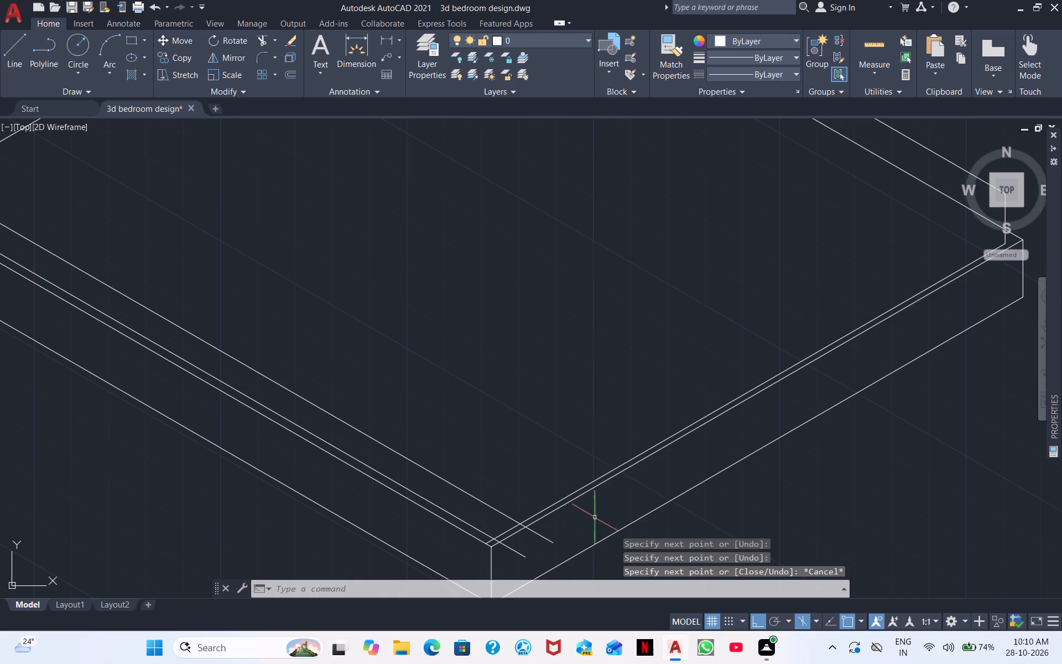
Draw a vertical line upward from the inner foot line near the bed's near foot corner, extending above the long side lines.
right_click(574, 518)
click(634, 269)
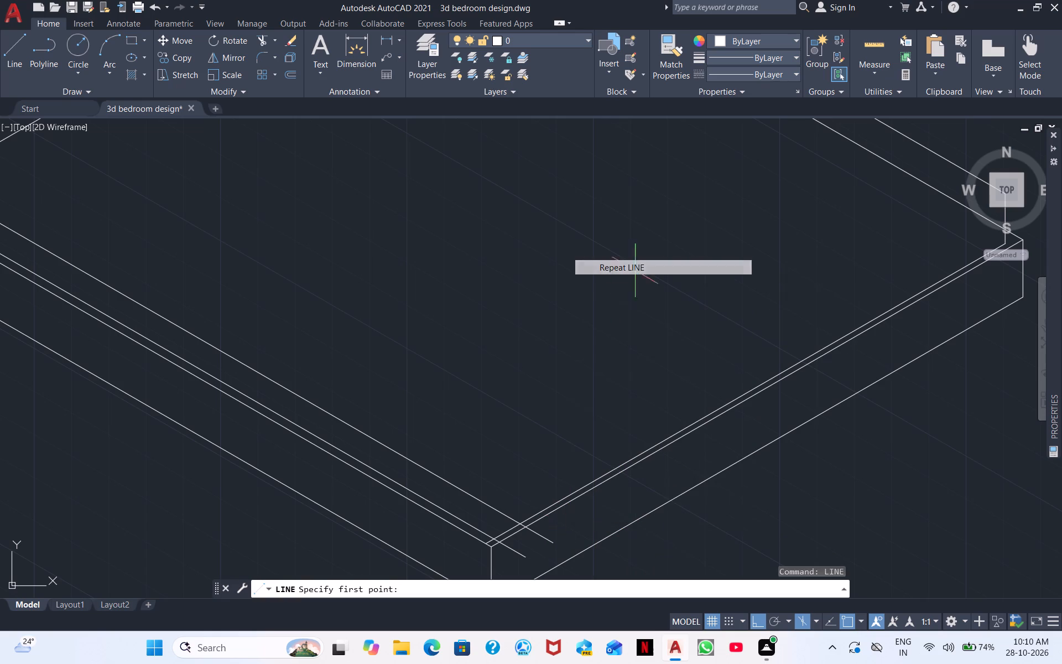
drag(493, 538, 493, 533)
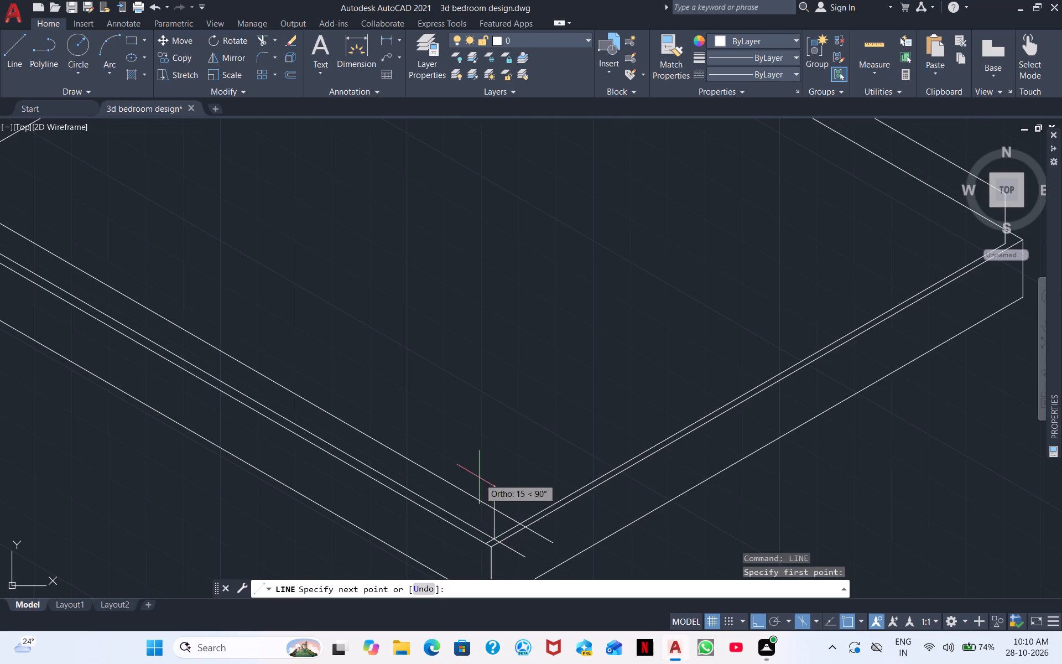
click(480, 436)
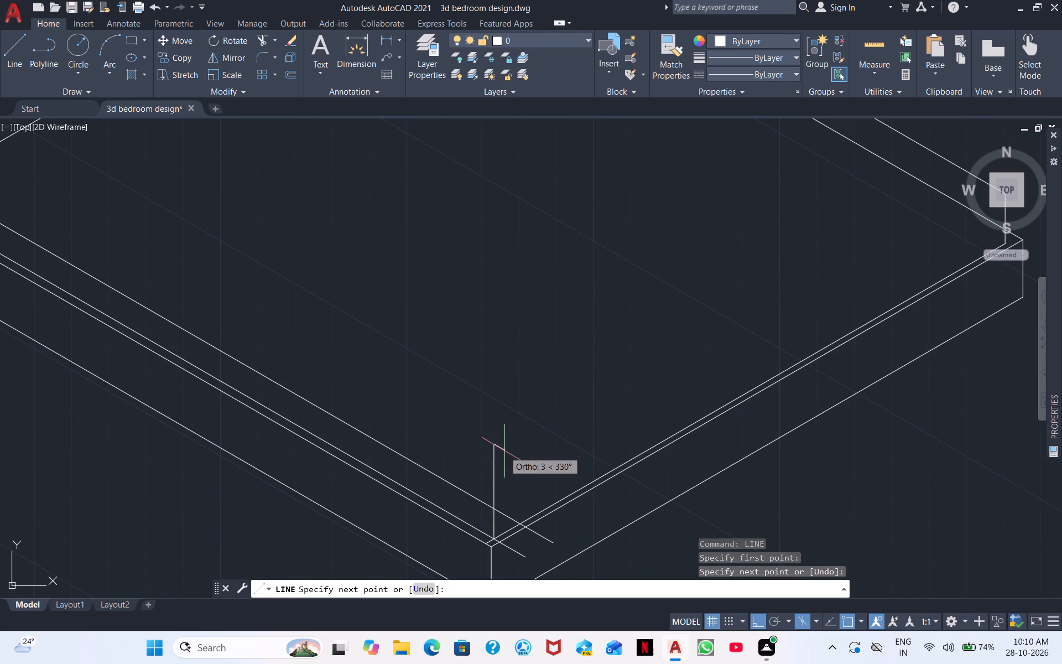
key(Escape)
Draw a 210° line from the top of the far foot corner's vertical, parallel to the foot and past the upper near side line.
scroll(554, 382, down, 2)
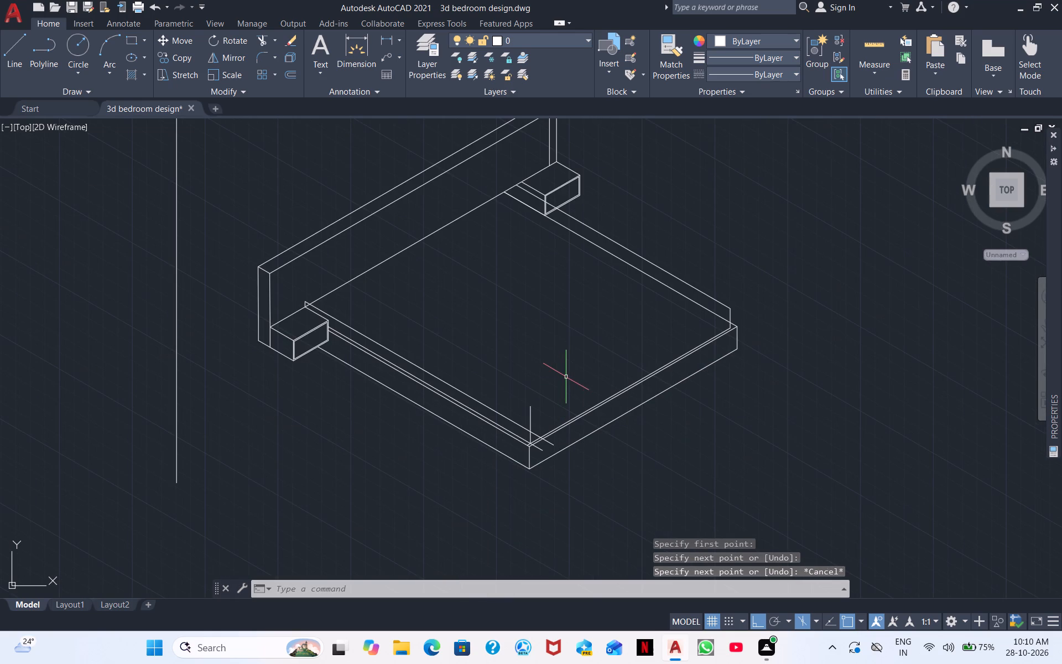
click(13, 57)
scroll(674, 290, down, 1)
scroll(723, 300, up, 3)
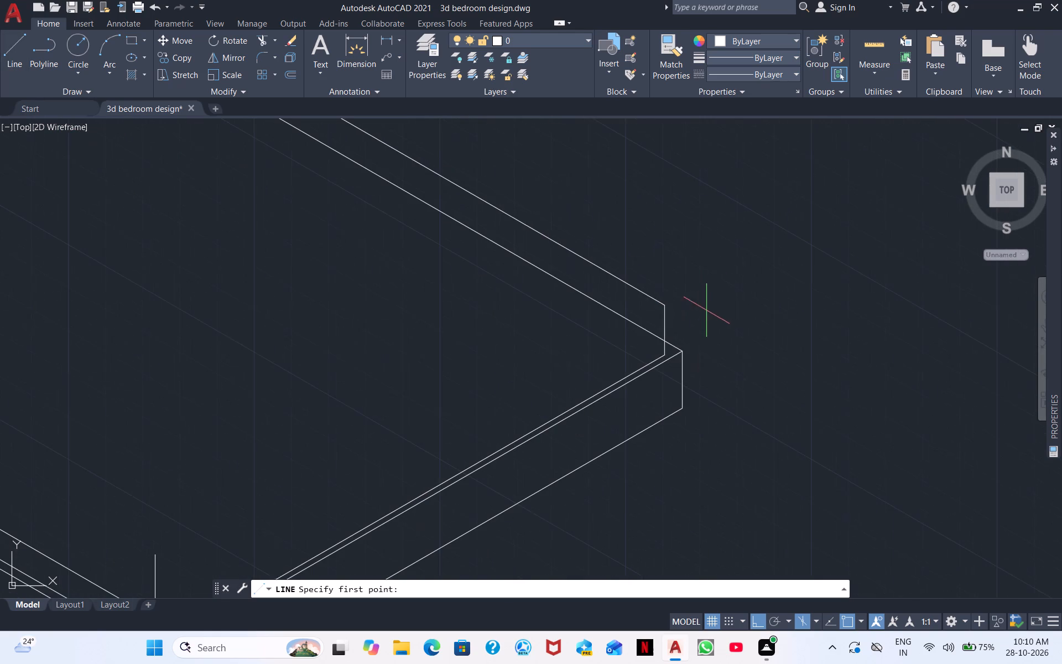
click(659, 304)
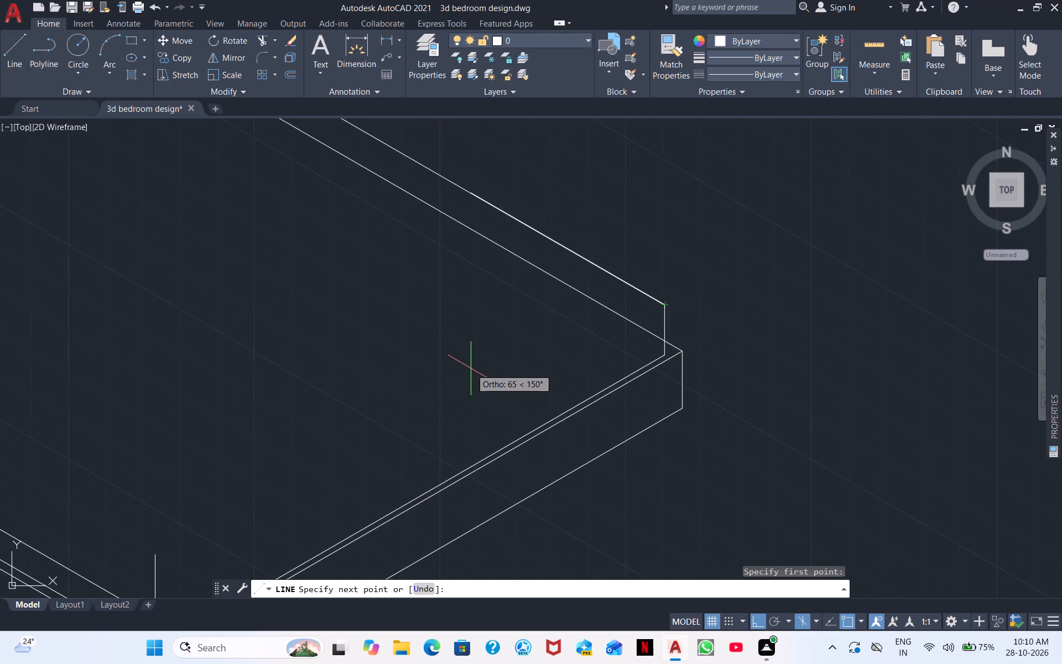
key(F5)
scroll(227, 497, down, 2)
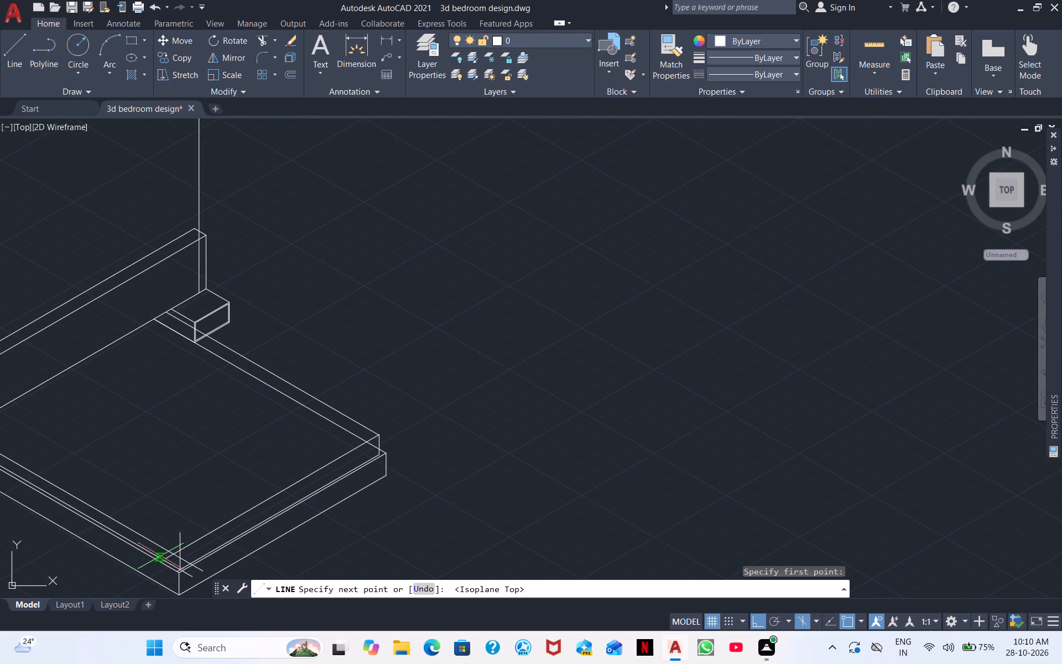
scroll(161, 556, up, 4)
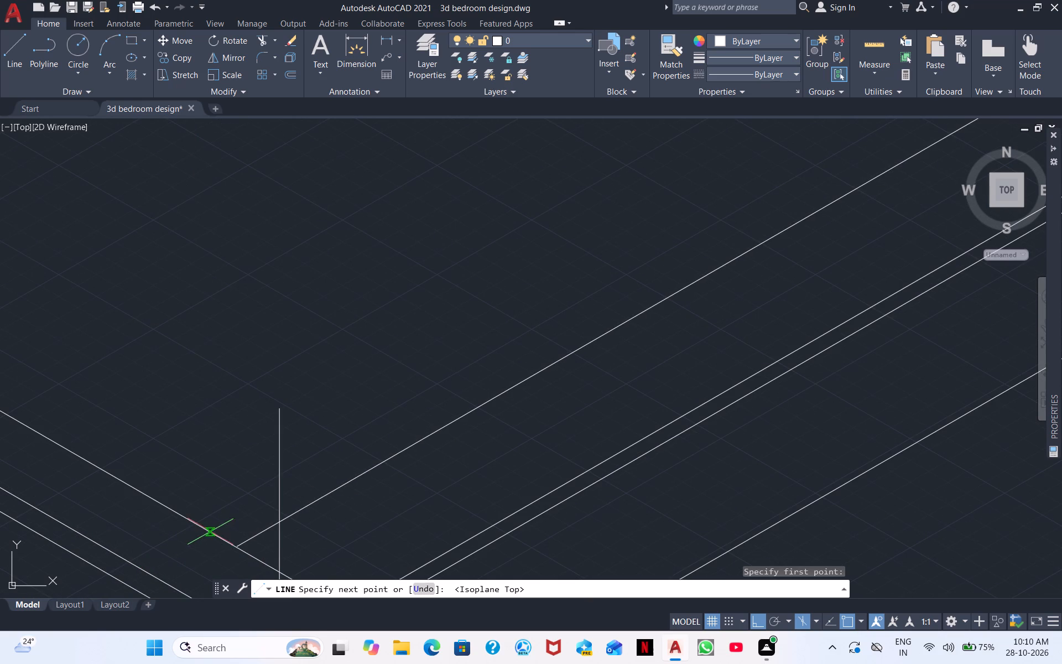
click(193, 548)
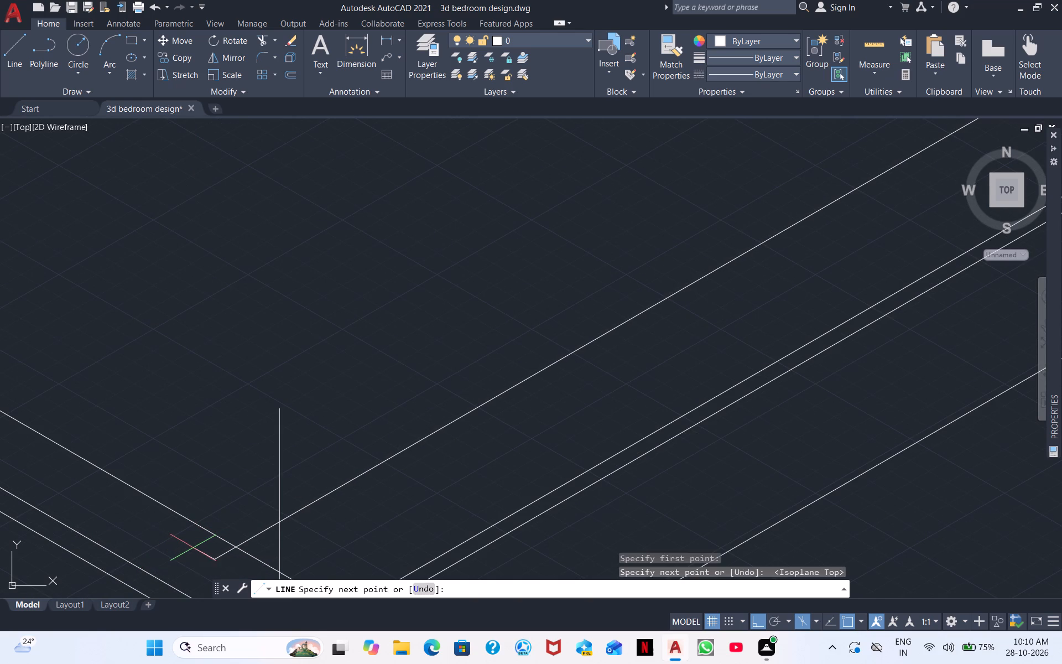
key(Escape)
Trim everything overrunning the bed's near foot corner: the vertical line, both side lines' excess ends and the inner foot line's stub.
scroll(218, 527, down, 3)
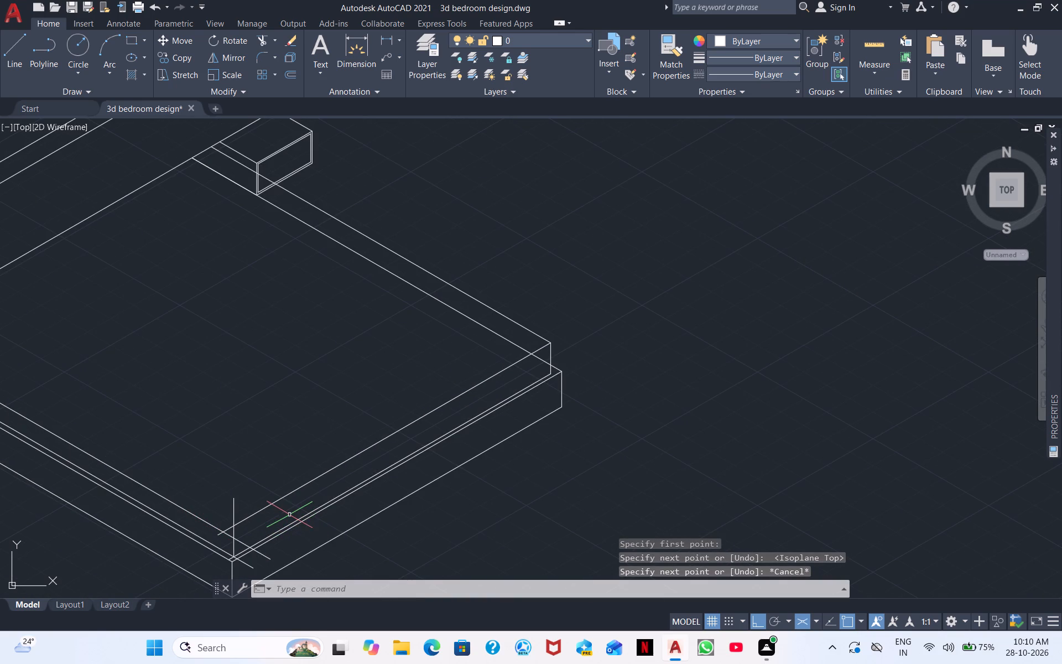
middle_drag(242, 514, 450, 423)
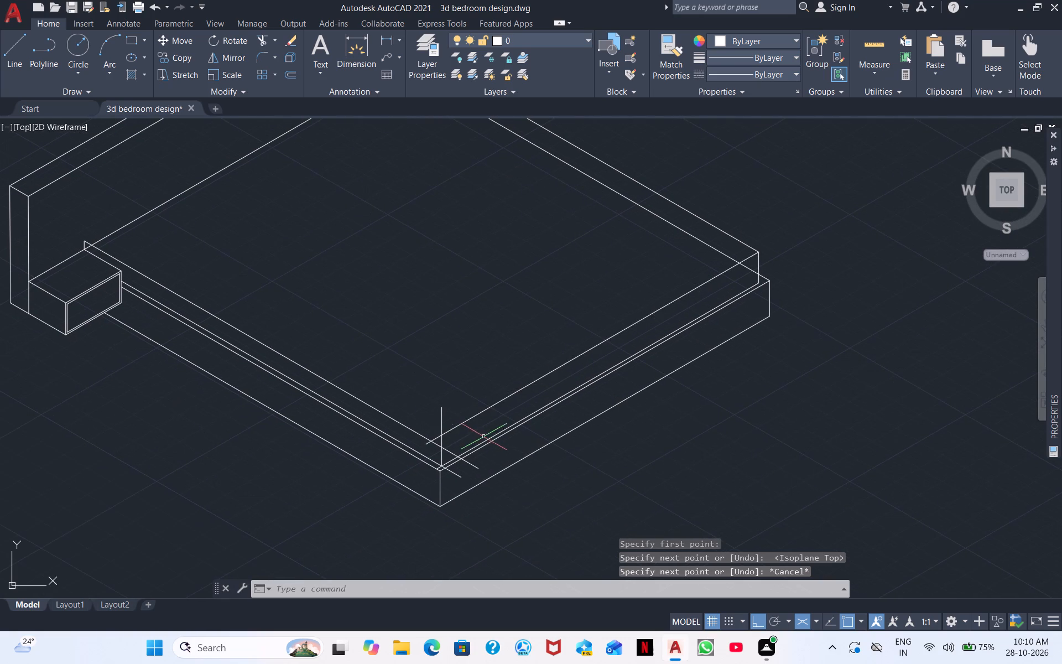
scroll(462, 449, up, 3)
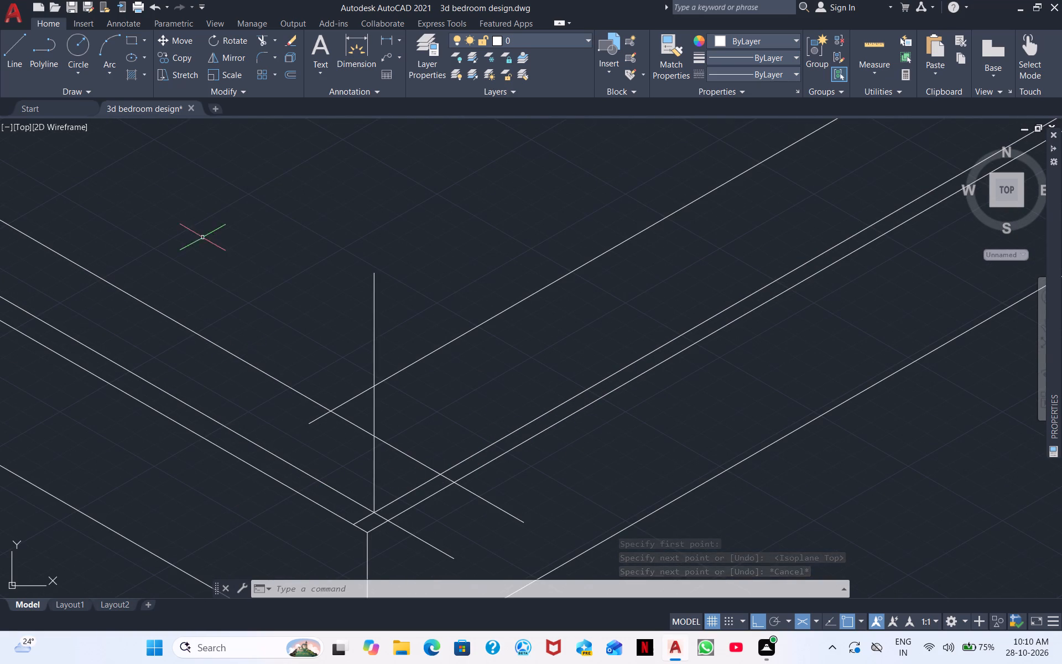
click(257, 37)
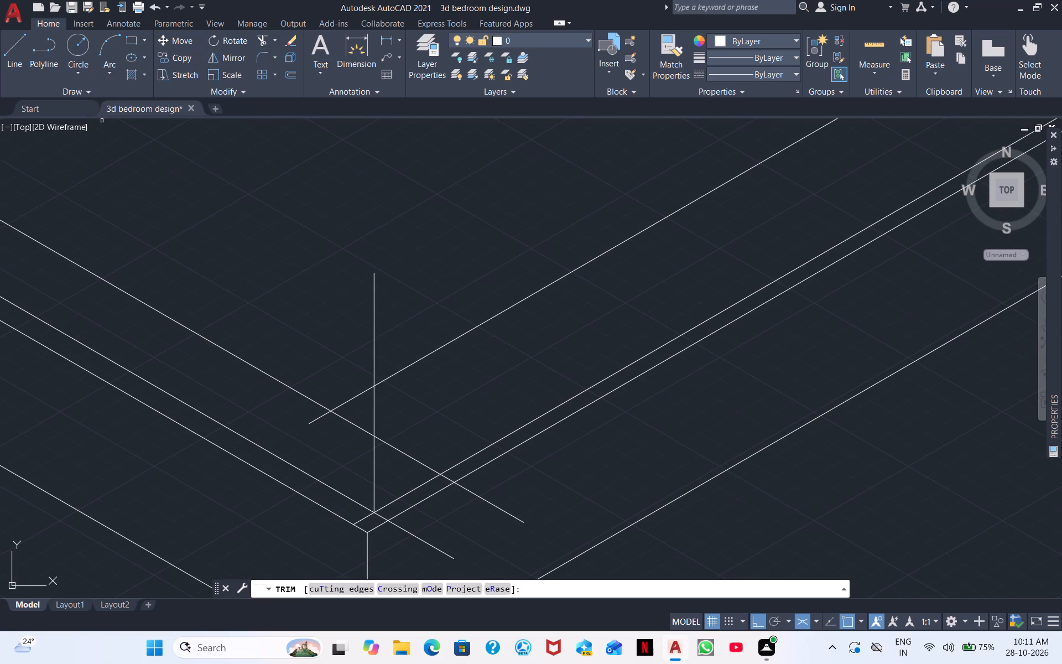
drag(414, 415, 360, 449)
drag(413, 435, 365, 464)
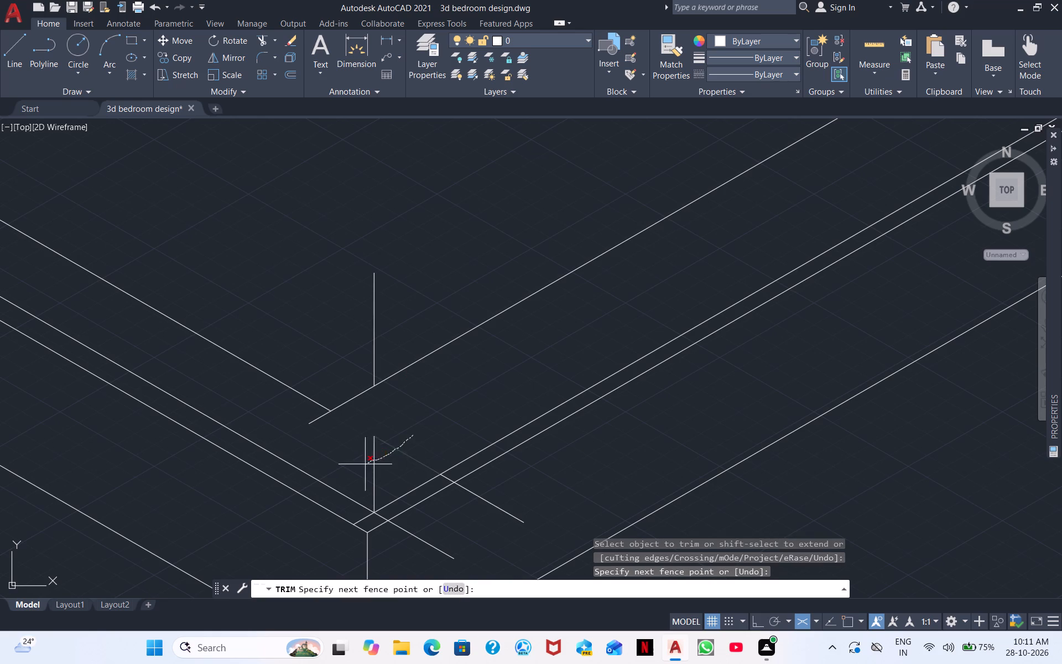
drag(365, 464, 363, 466)
drag(391, 347, 351, 364)
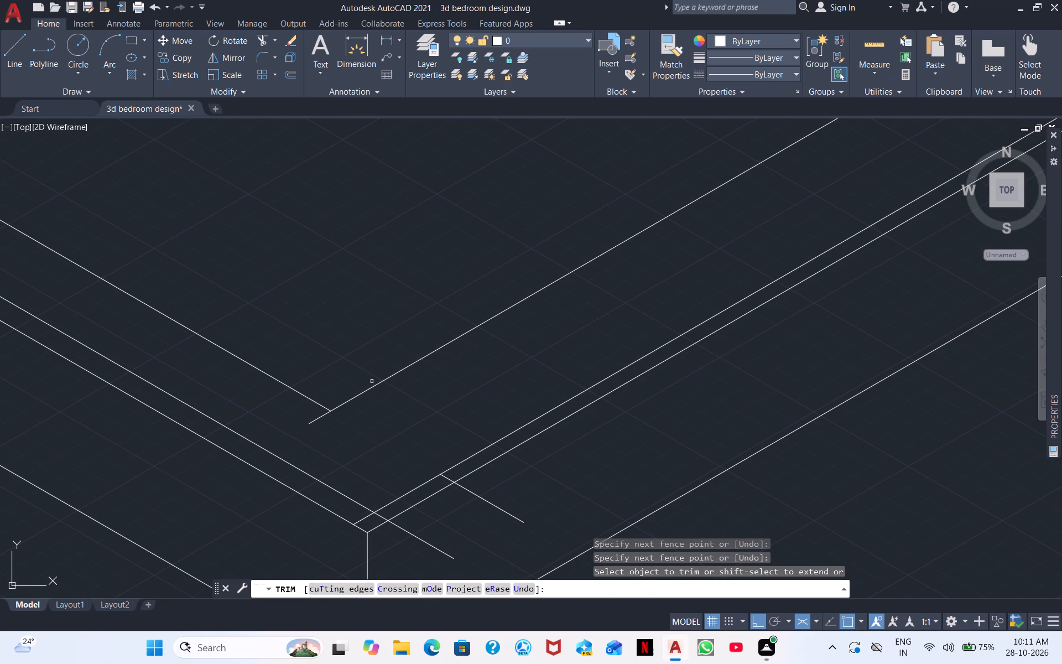
drag(455, 475, 404, 504)
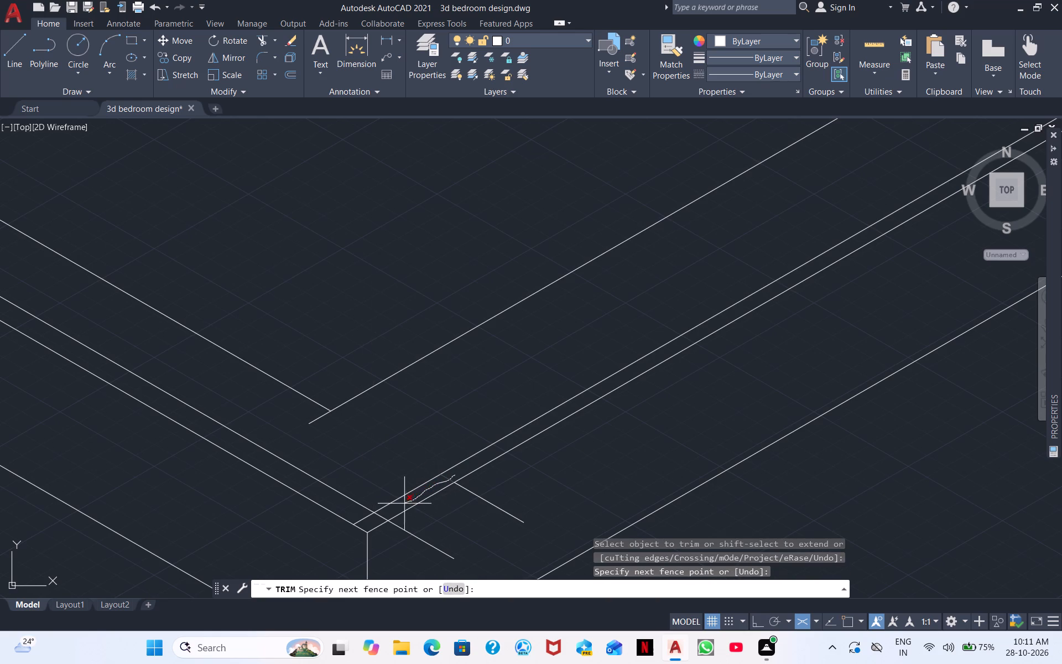
drag(404, 504, 377, 520)
drag(481, 495, 408, 560)
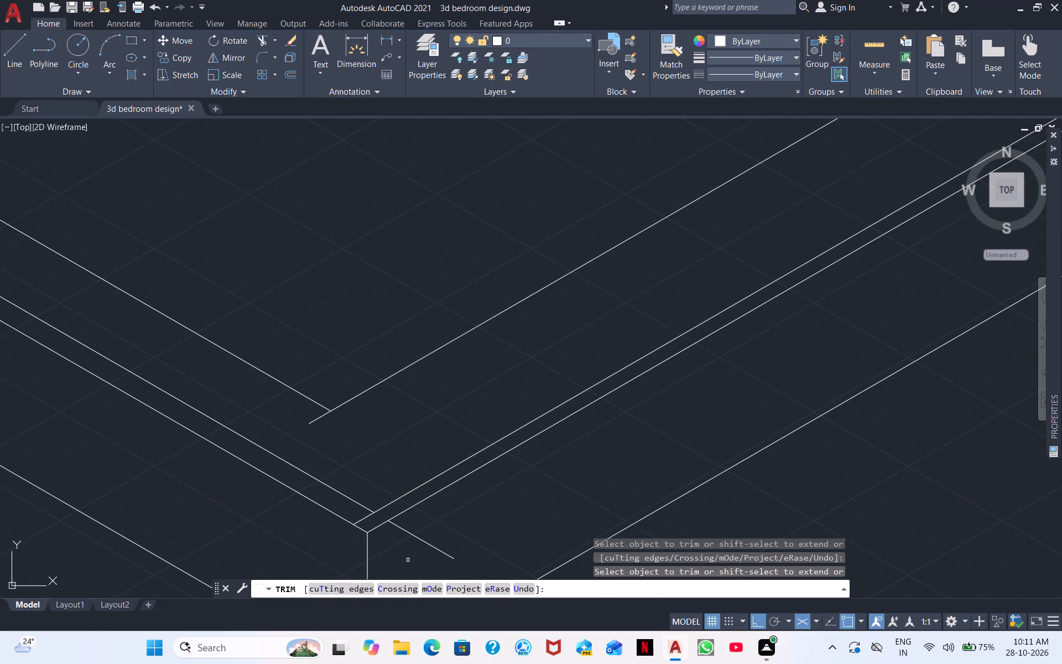
drag(408, 560, 409, 541)
drag(409, 538, 415, 536)
click(475, 494)
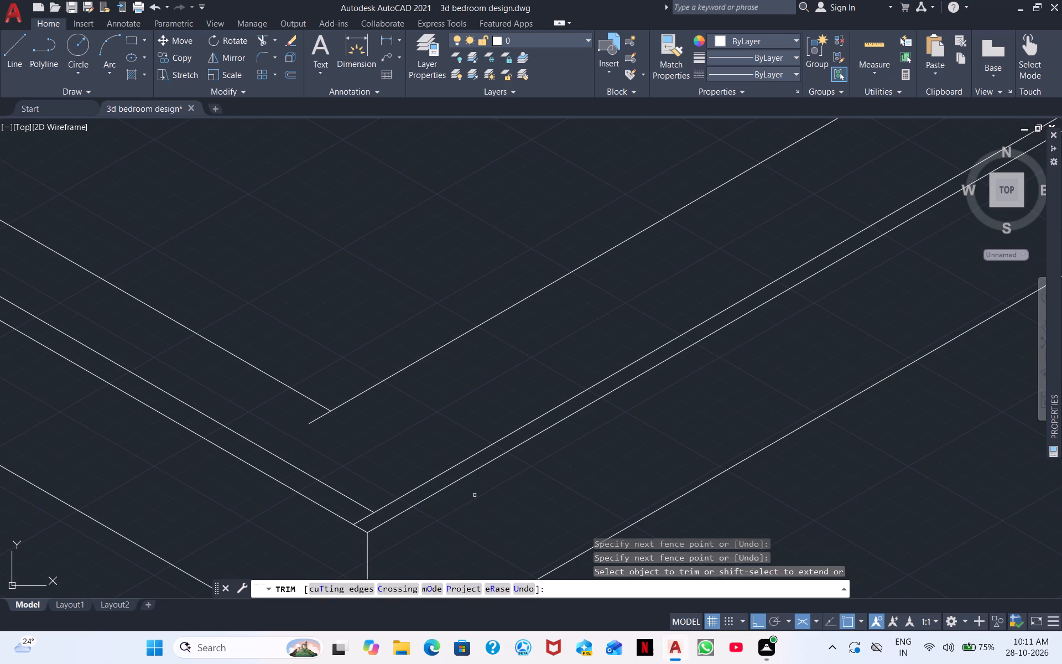
click(363, 521)
Draw a vertical line upward from the inner near foot corner, extending well above the upper foot line.
scroll(337, 456, down, 2)
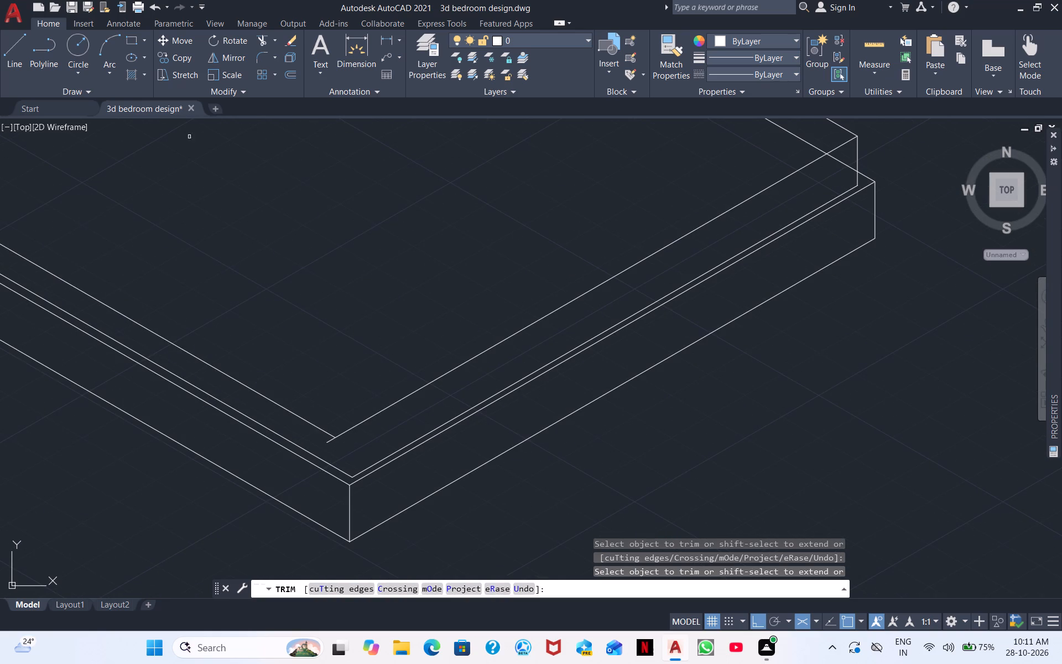
click(11, 37)
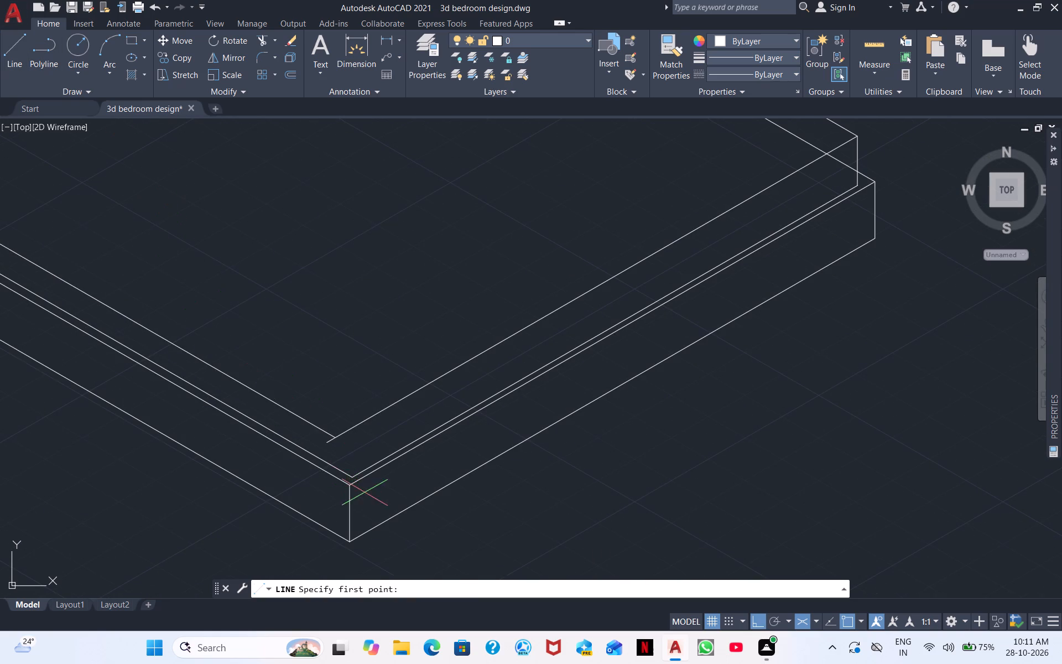
drag(348, 478, 348, 468)
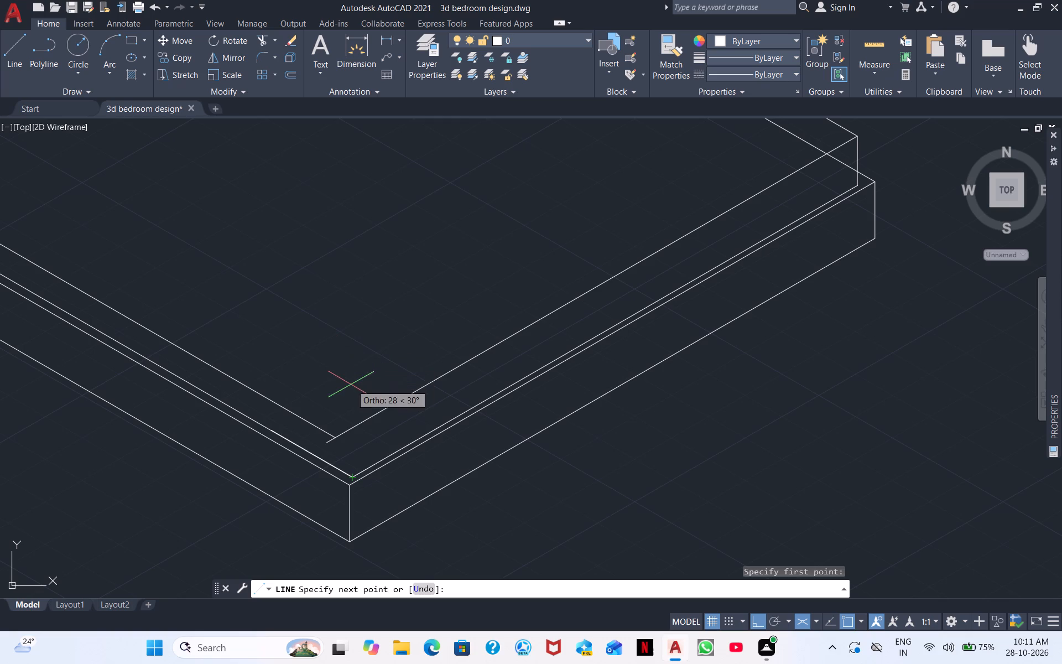
click(18, 56)
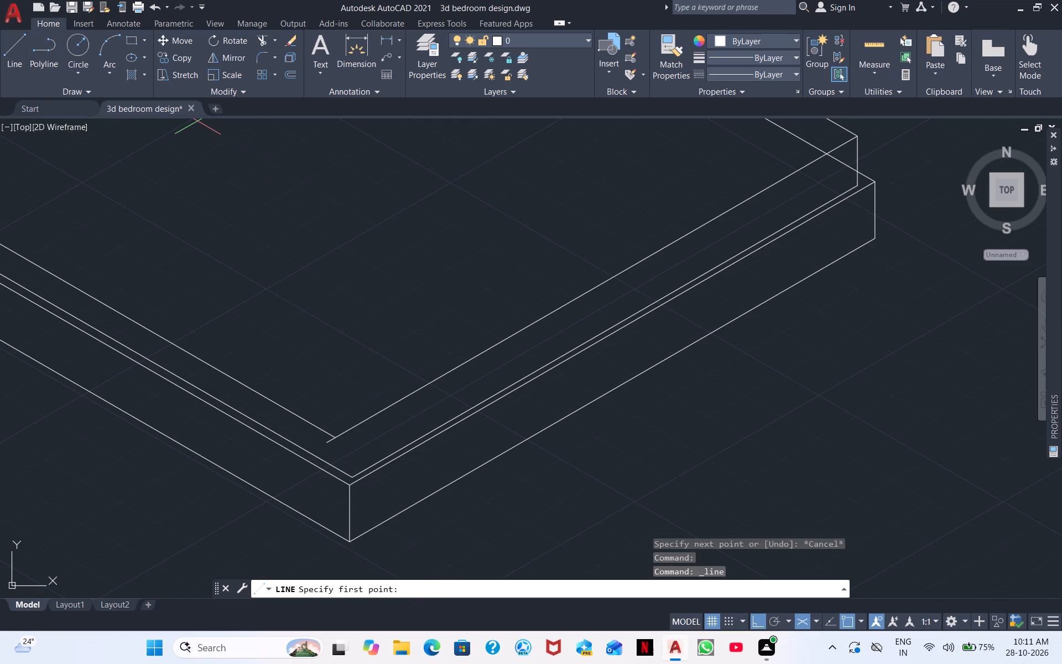
click(352, 473)
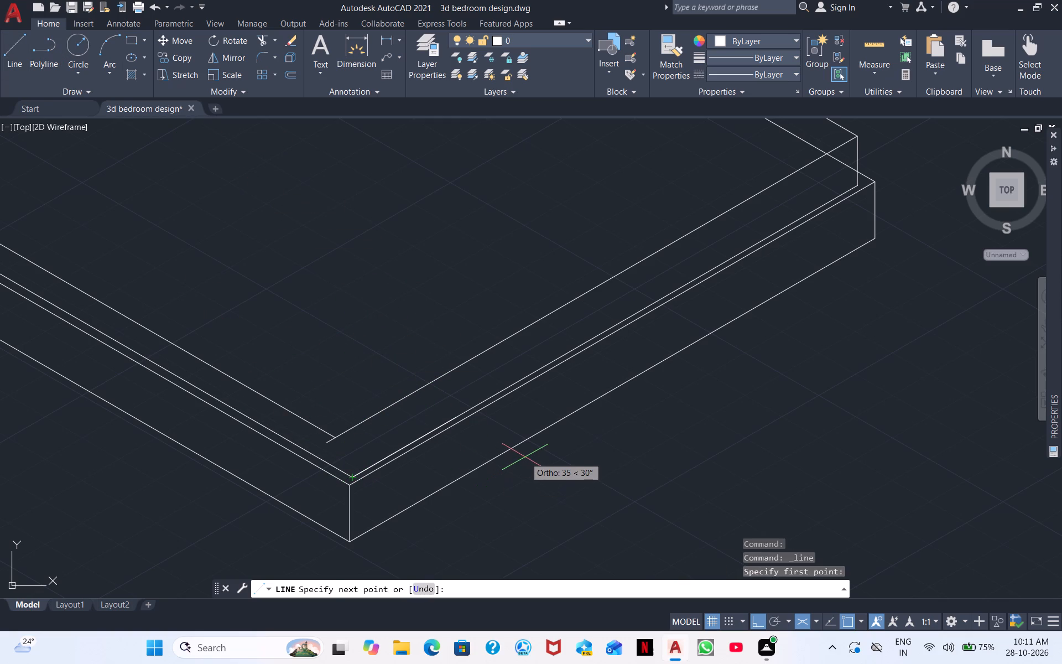
key(F5)
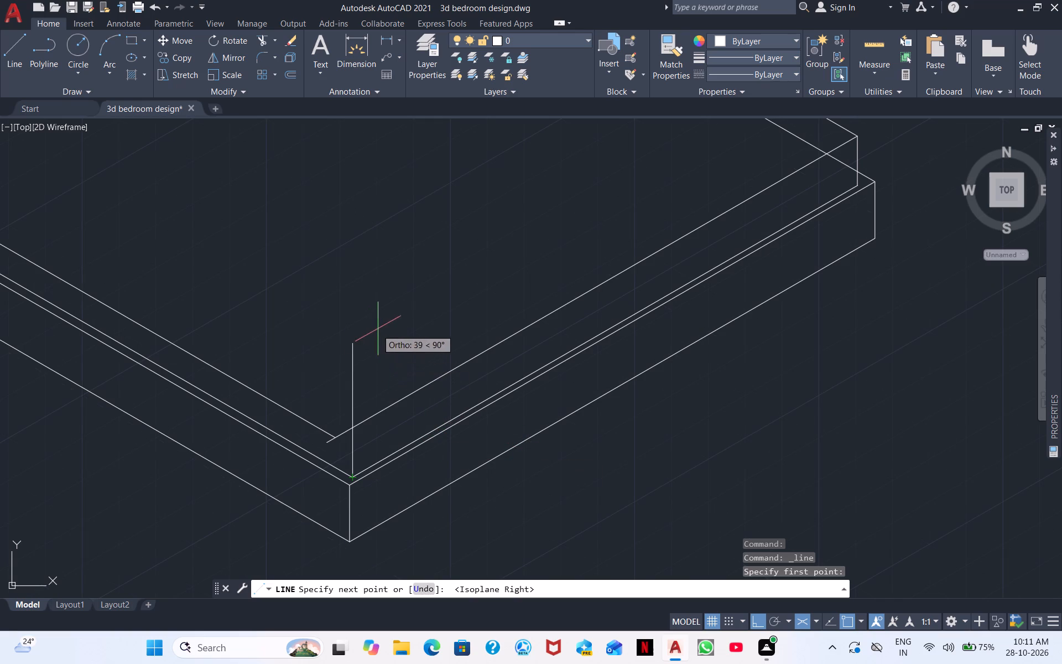
click(355, 268)
key(Escape)
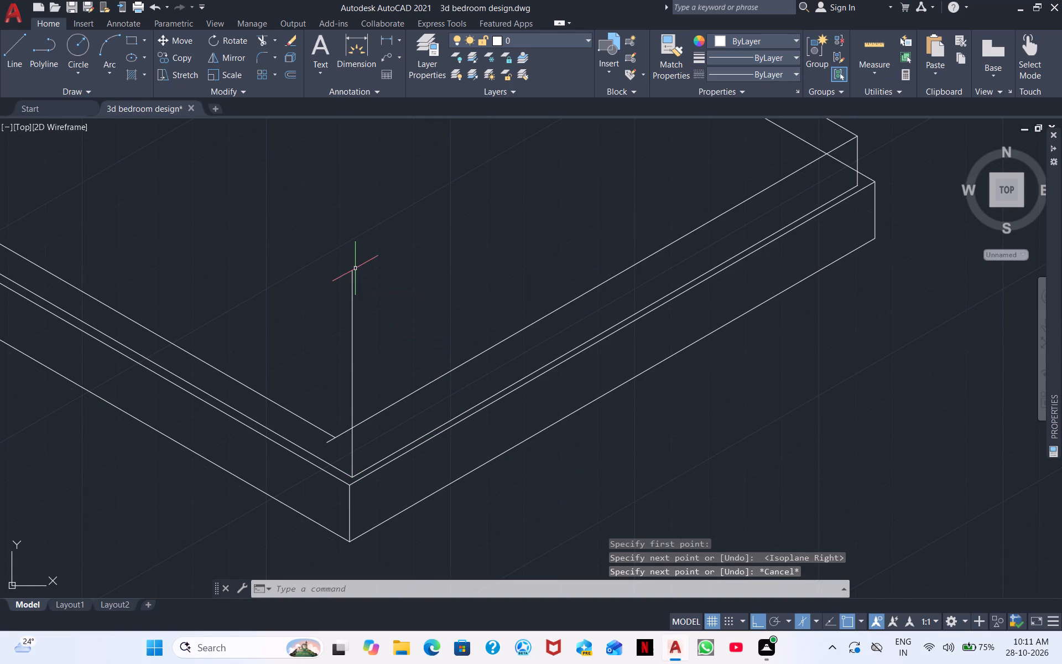
Trim away the upper near side line, the upper foot line's stub beyond the vertical, and the short vertical at the near bedside block.
middle_drag(258, 333, 393, 308)
scroll(398, 304, down, 2)
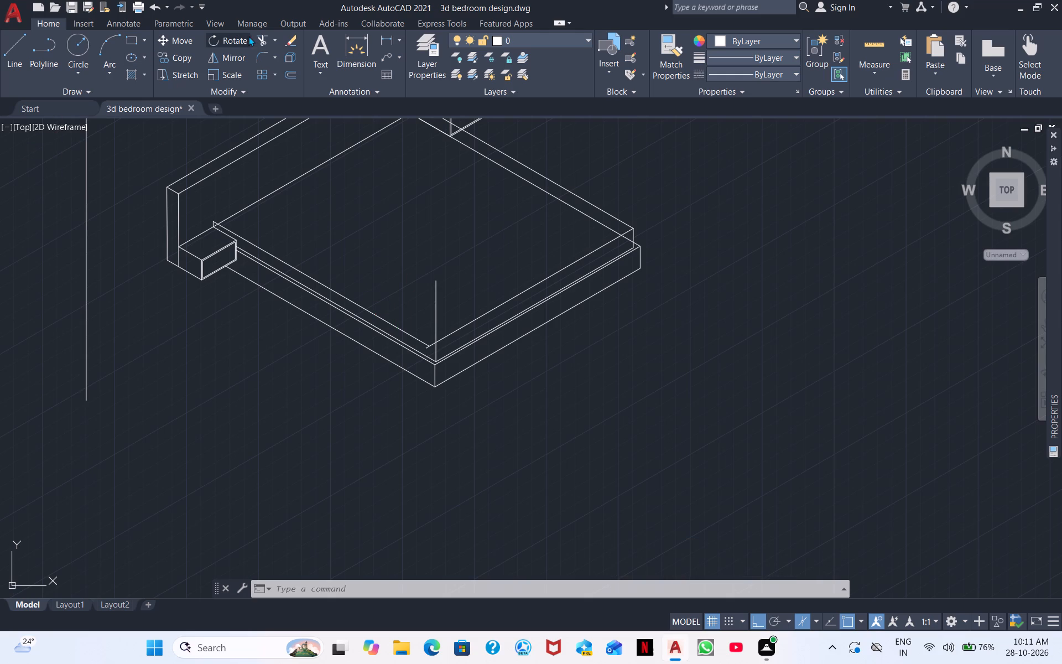
click(263, 40)
scroll(363, 288, up, 3)
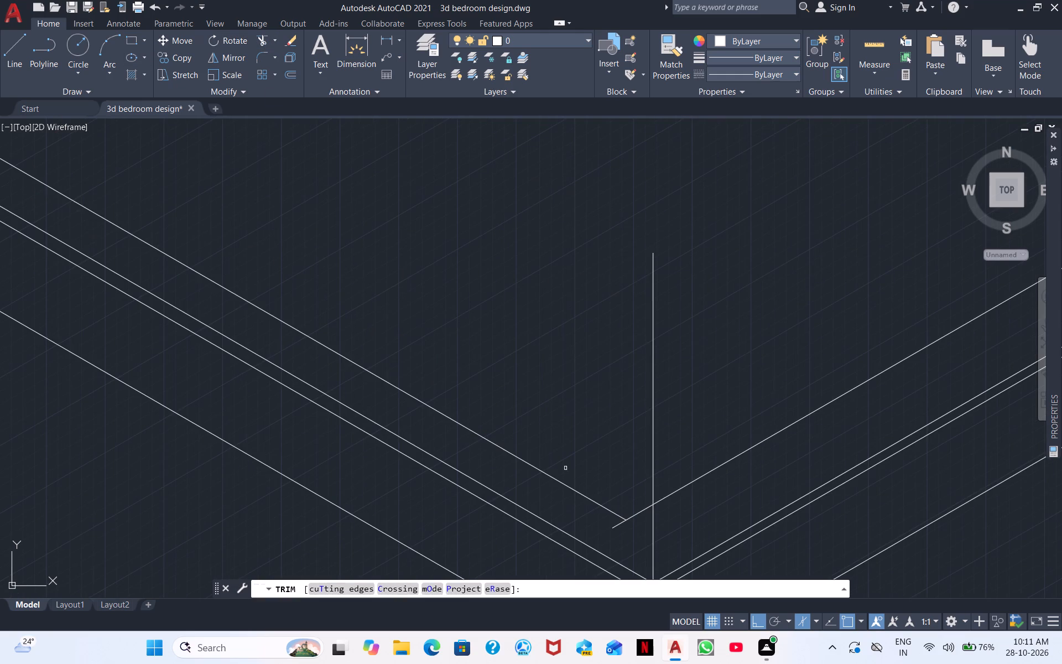
drag(634, 507, 556, 454)
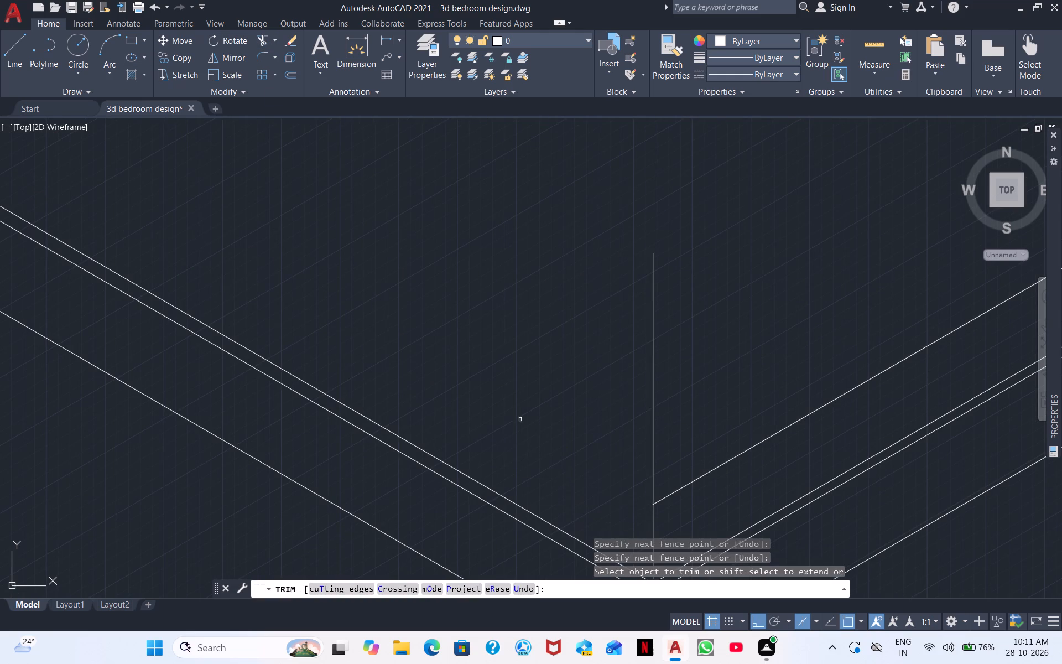
middle_drag(476, 396, 608, 354)
scroll(610, 354, down, 1)
middle_drag(481, 245, 396, 299)
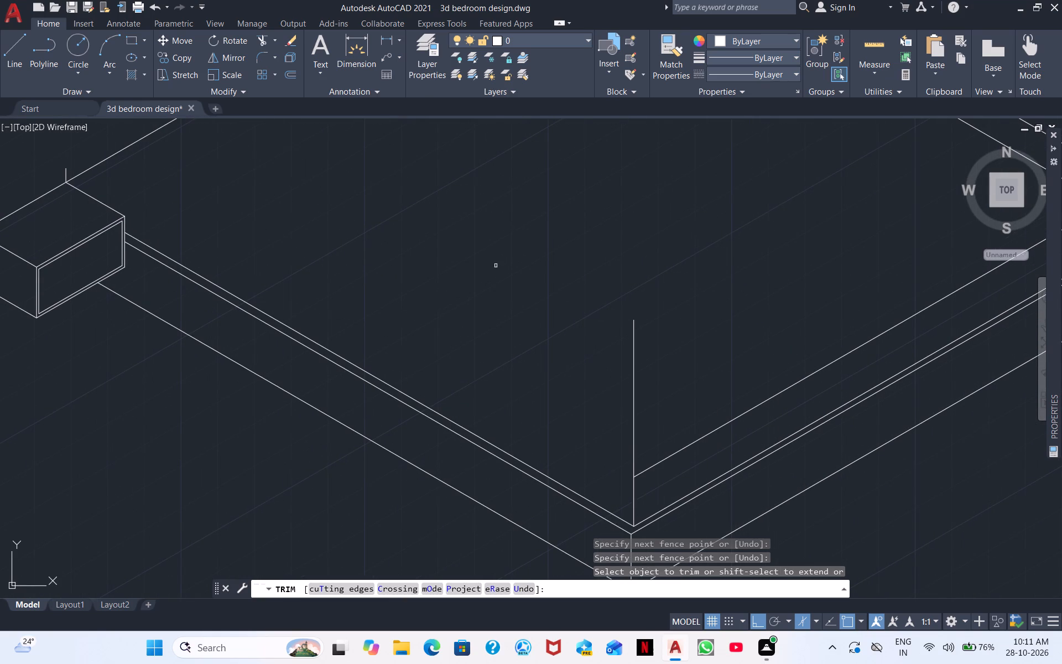
click(65, 175)
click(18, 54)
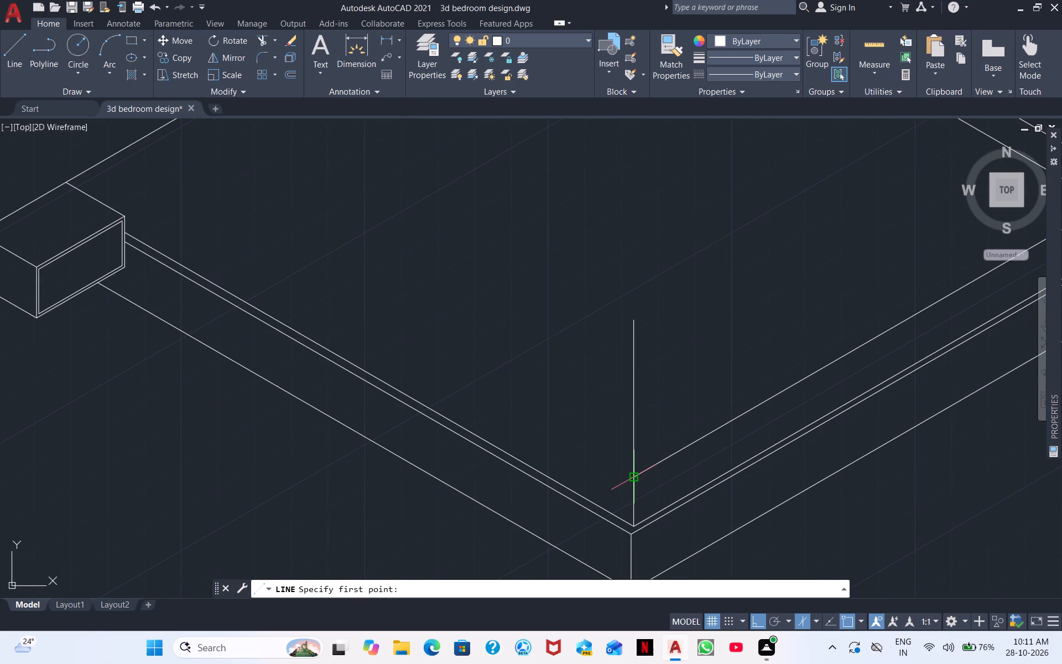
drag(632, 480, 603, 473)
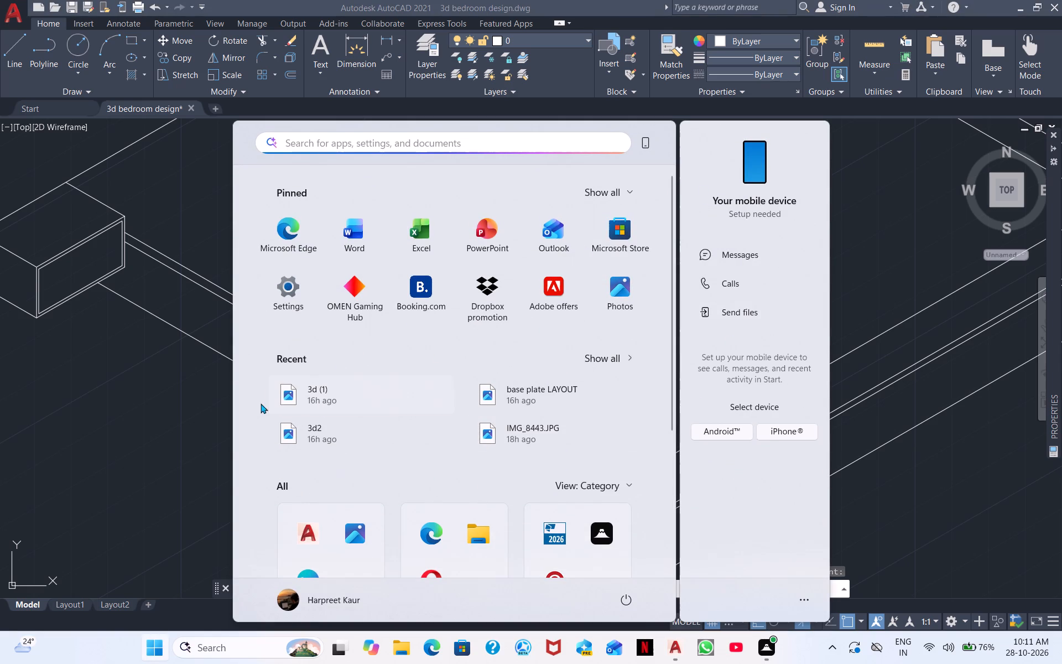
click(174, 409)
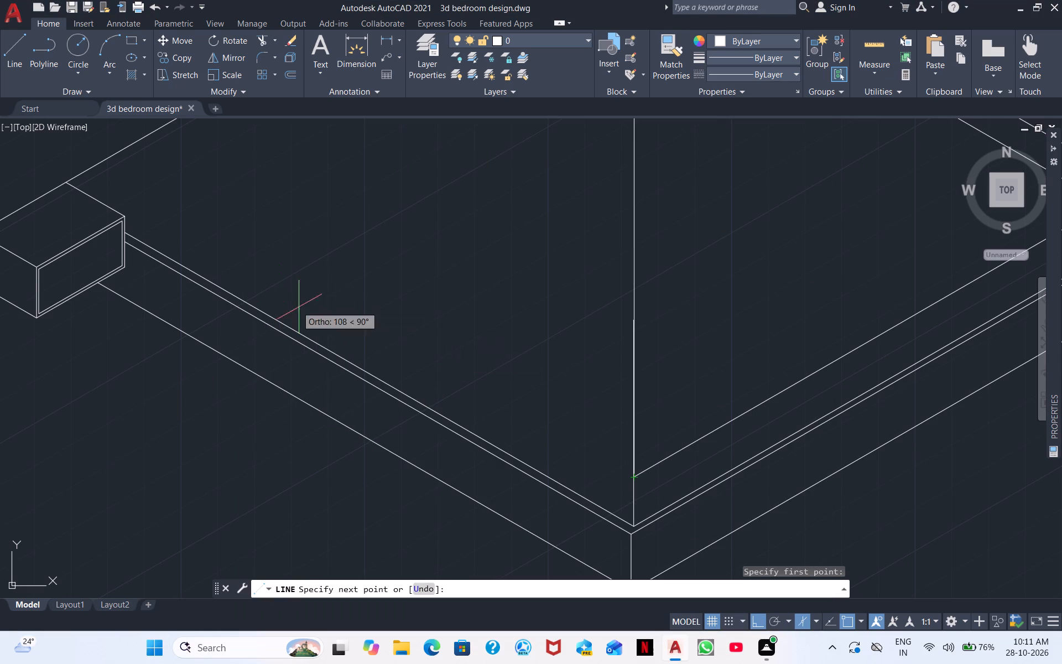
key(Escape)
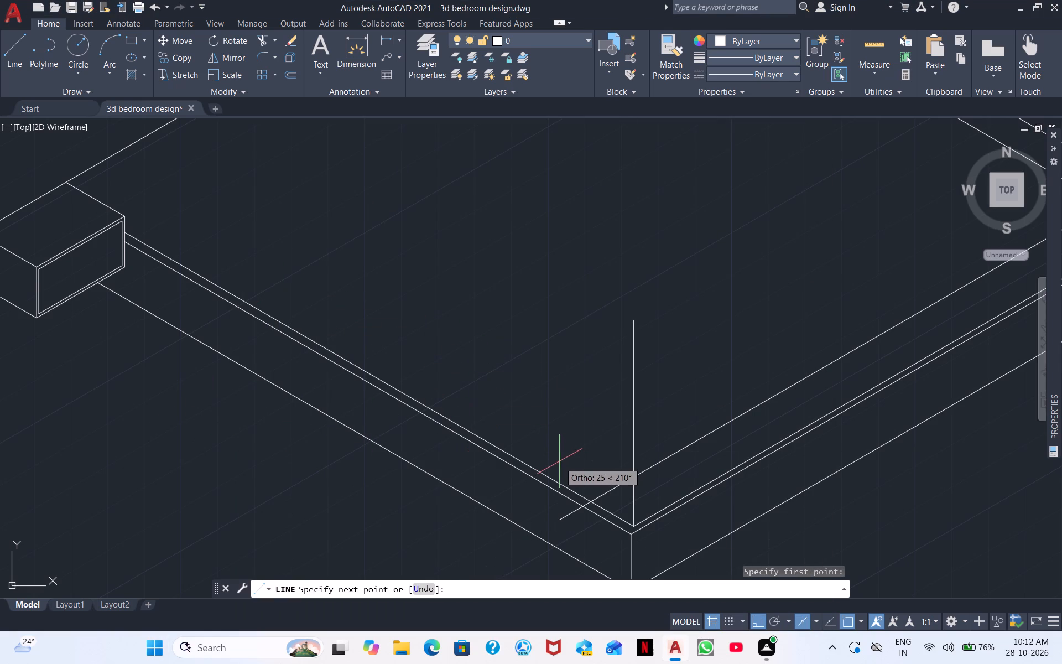
Erase the tall vertical line standing at the bed's near foot corner.
drag(636, 409, 559, 376)
right_click(677, 327)
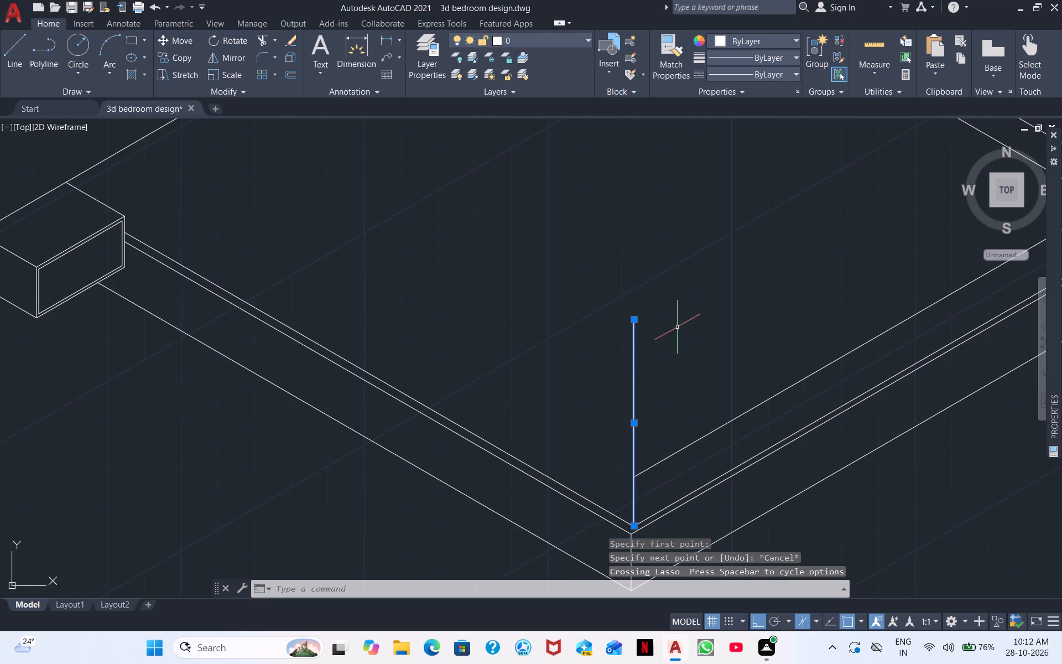
click(723, 372)
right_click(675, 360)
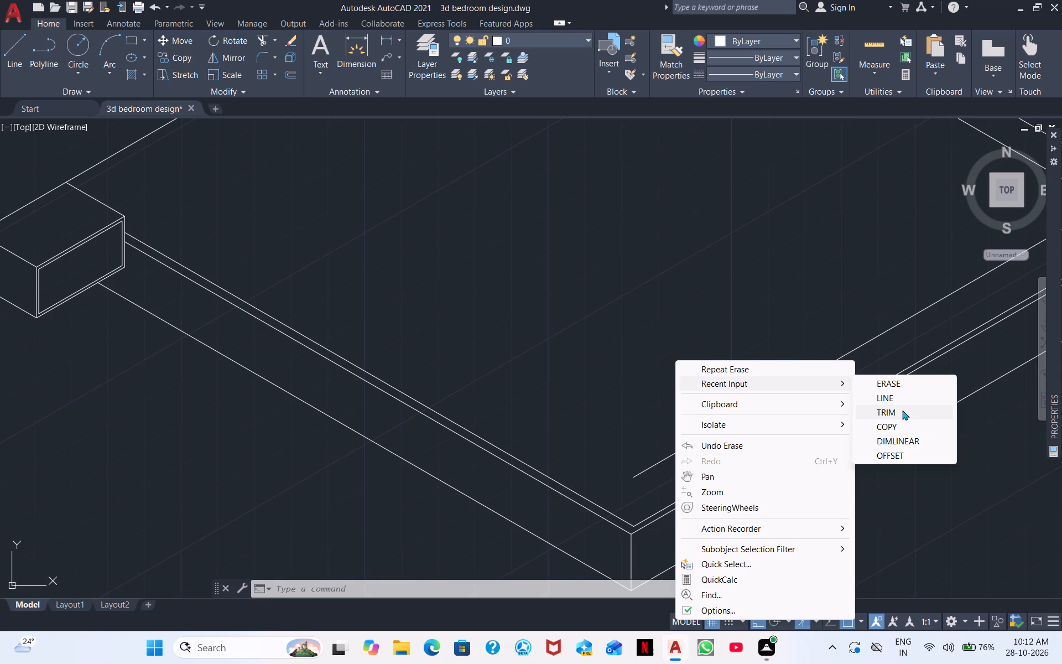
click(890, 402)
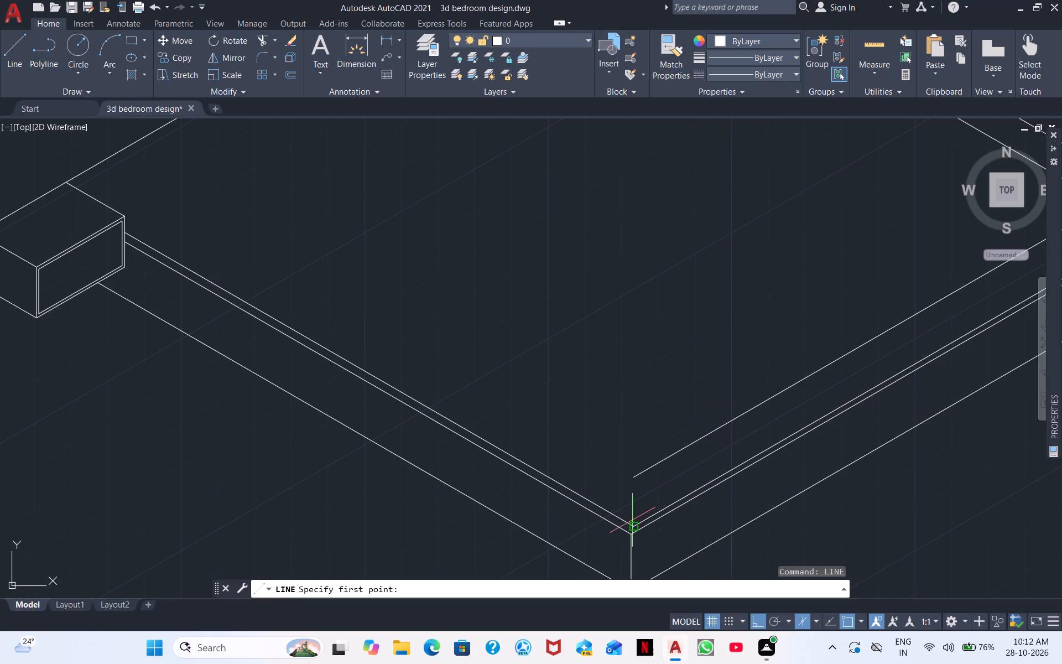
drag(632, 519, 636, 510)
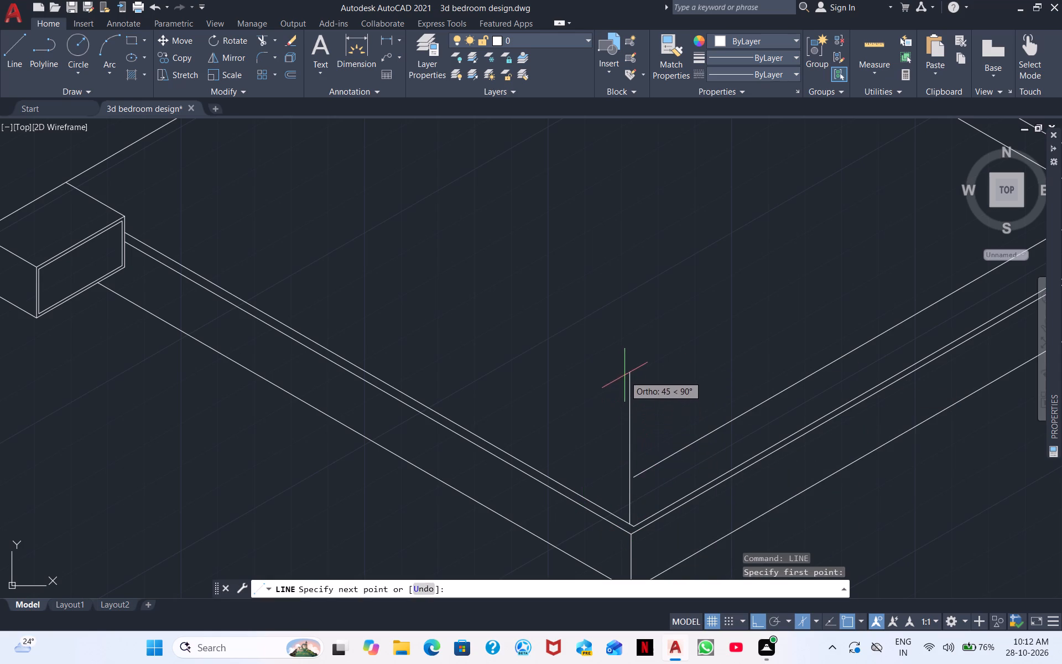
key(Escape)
Draw a vertical line upward from the bed frame's inner near foot corner, extending past the end of the upper foot line.
scroll(668, 495, up, 2)
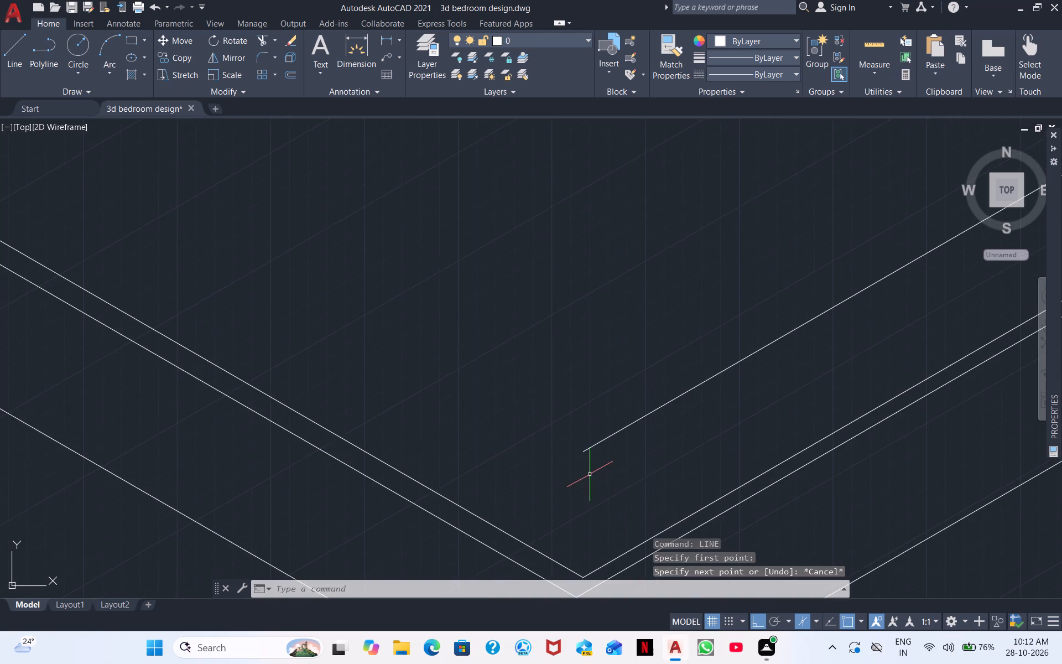
middle_drag(589, 473, 500, 272)
right_click(504, 297)
click(584, 304)
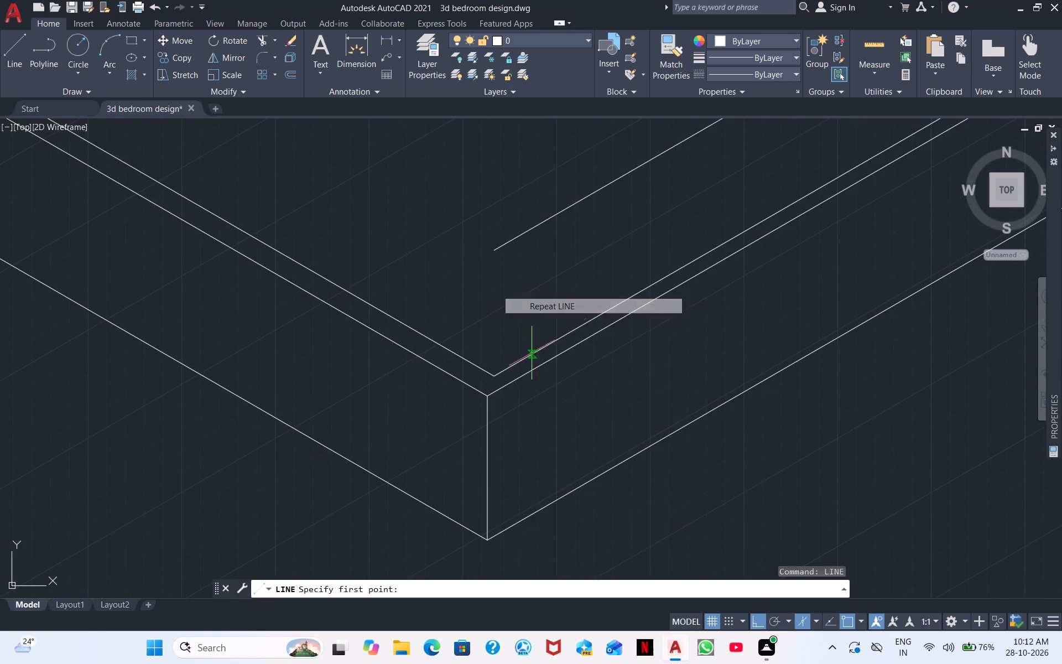
click(497, 373)
click(498, 171)
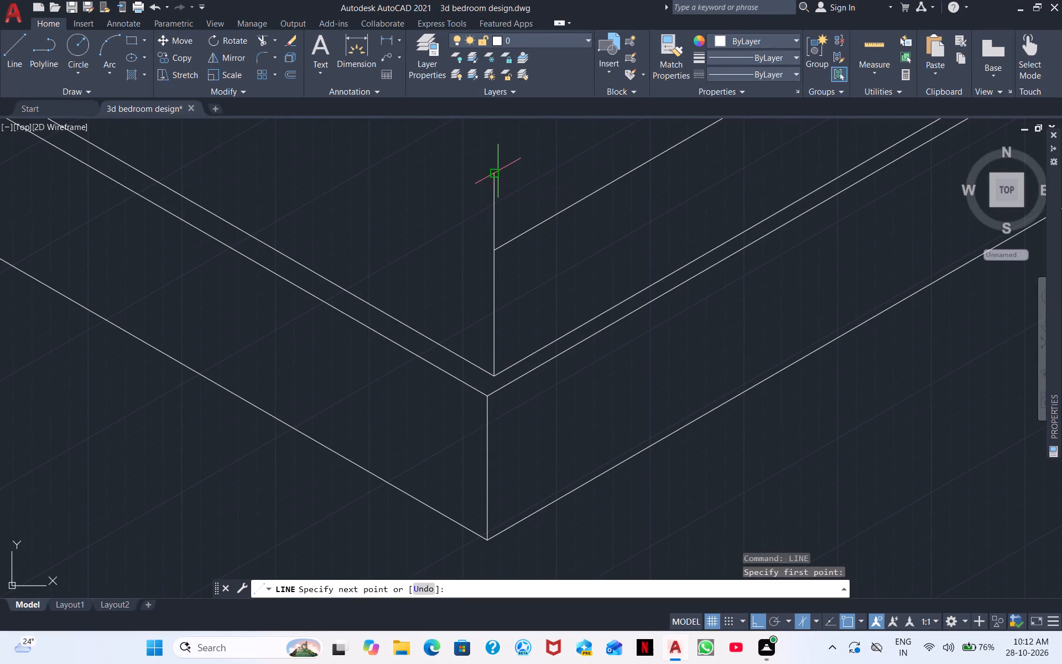
key(Escape)
Draw the mattress's upper near side line from the upper foot line's near end to the bed's head line, in the left isoplane.
right_click(570, 304)
click(632, 310)
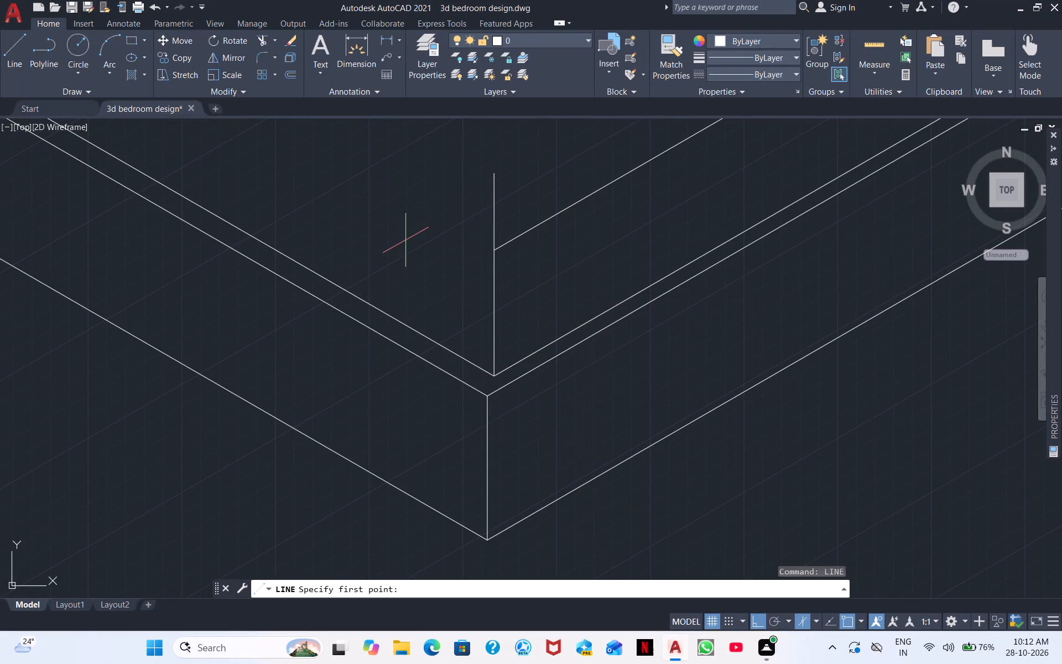
click(496, 250)
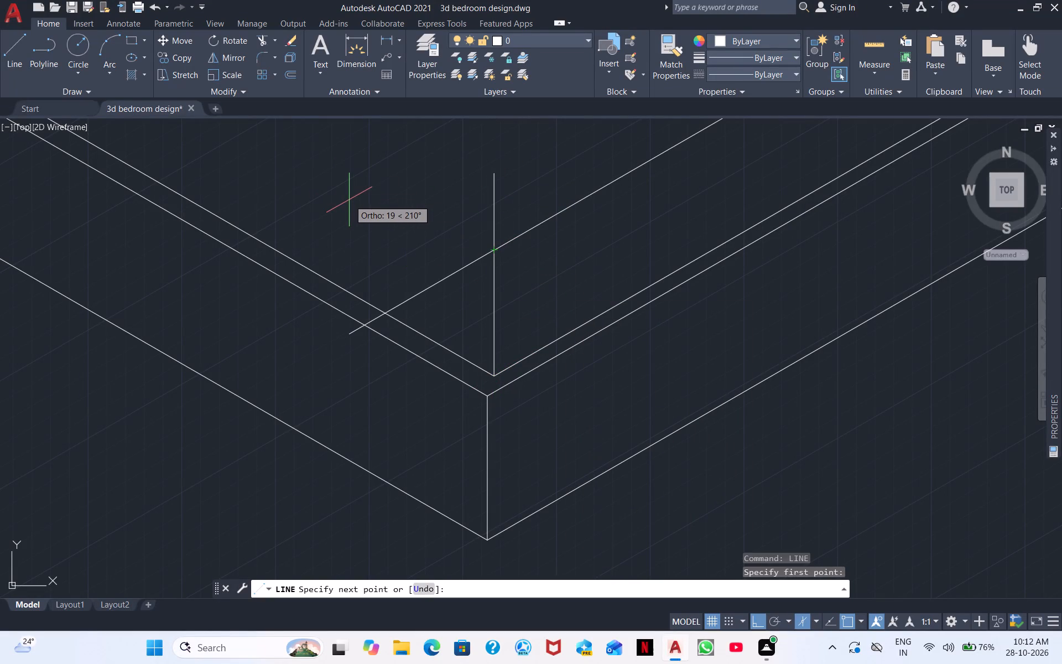
key(F5)
middle_drag(286, 199, 596, 393)
scroll(329, 232, down, 3)
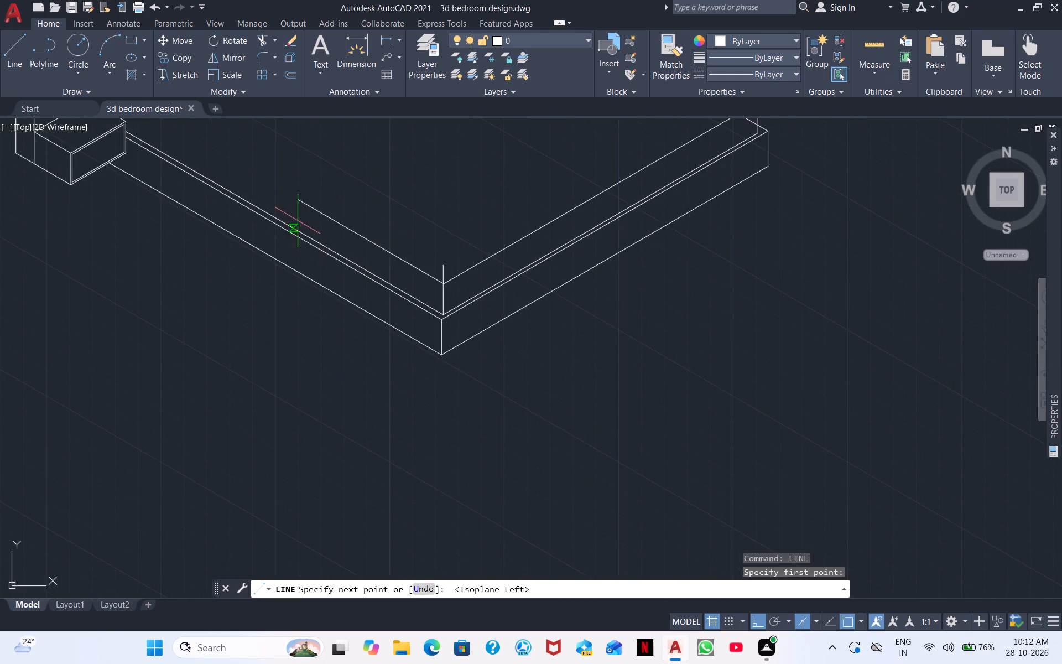
middle_drag(298, 221, 513, 428)
middle_drag(377, 314, 460, 400)
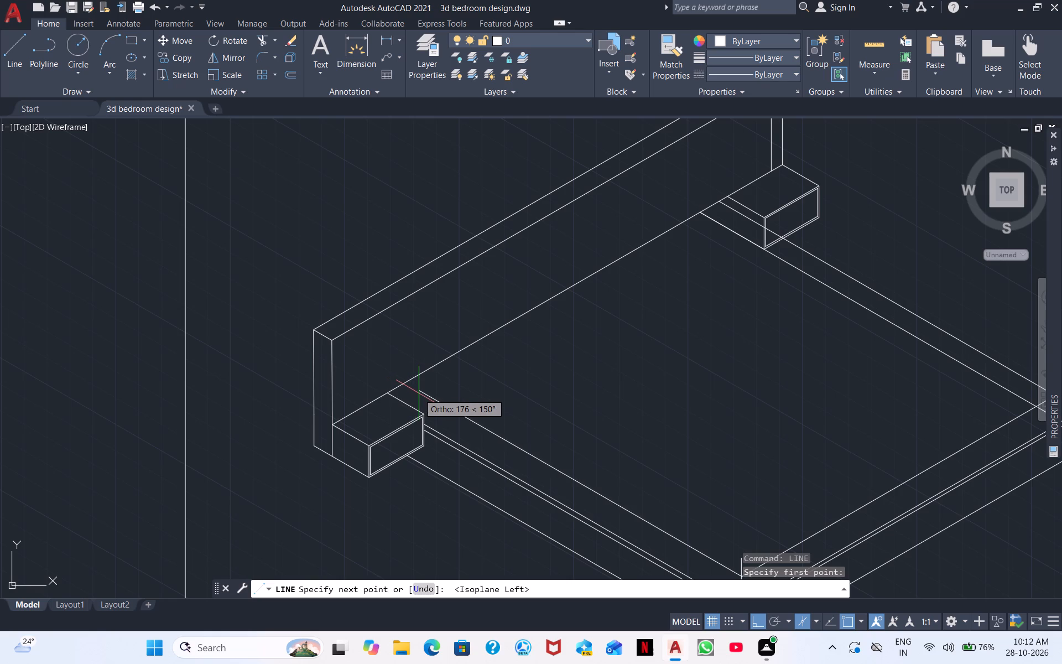
scroll(419, 393, up, 3)
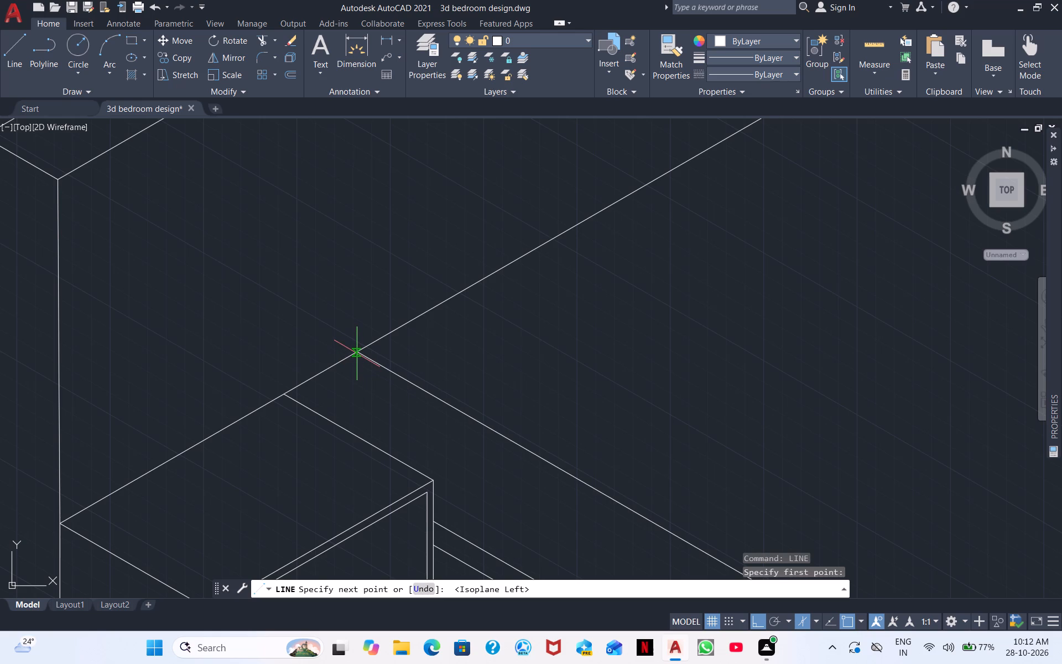
click(357, 354)
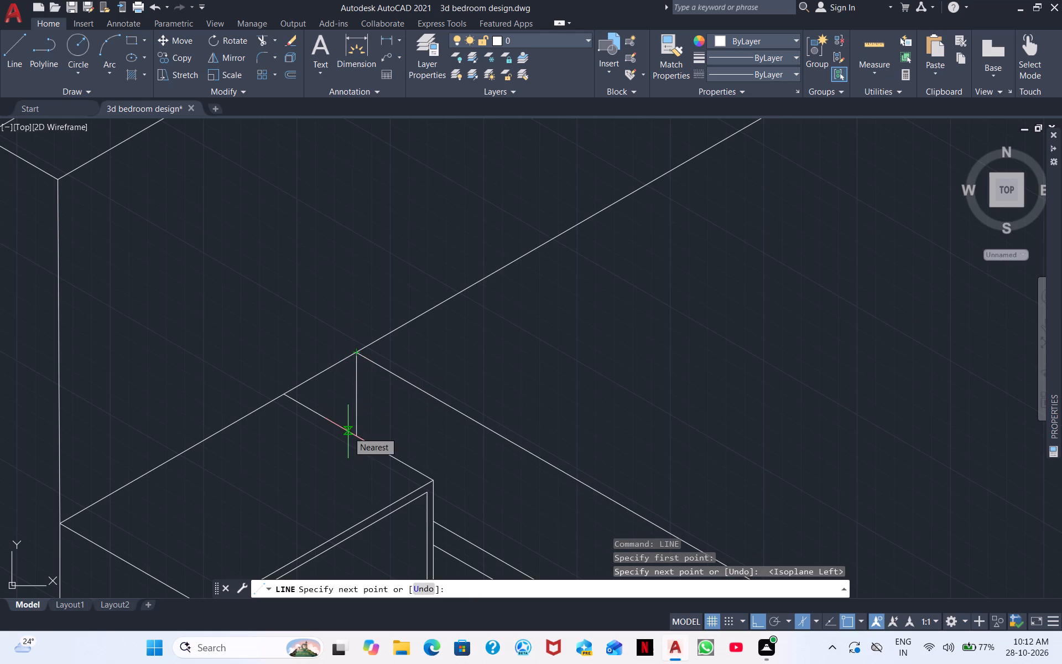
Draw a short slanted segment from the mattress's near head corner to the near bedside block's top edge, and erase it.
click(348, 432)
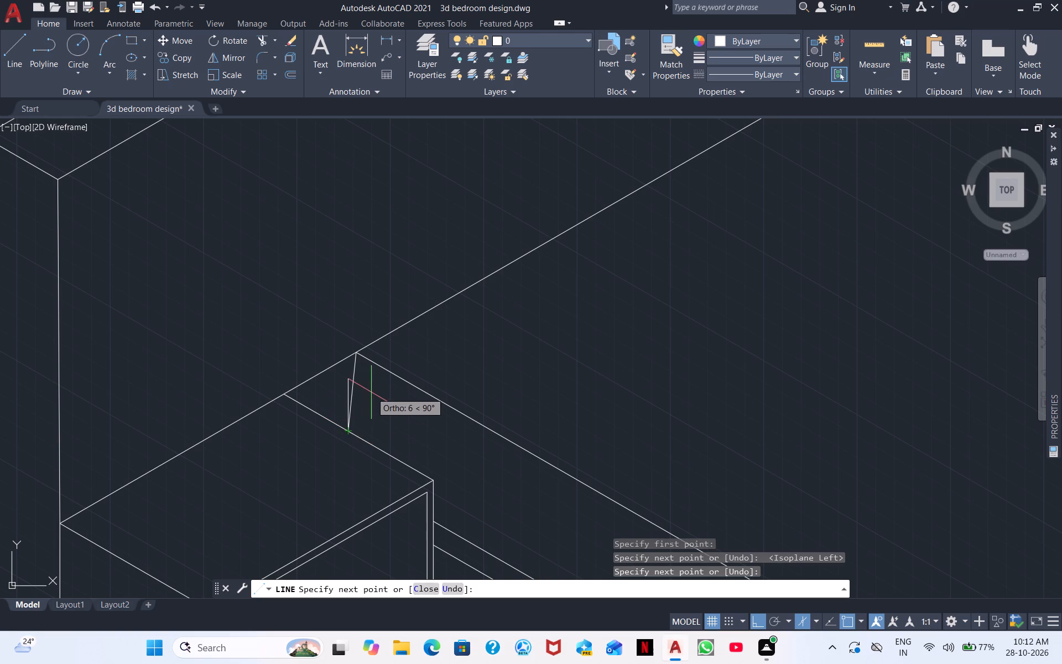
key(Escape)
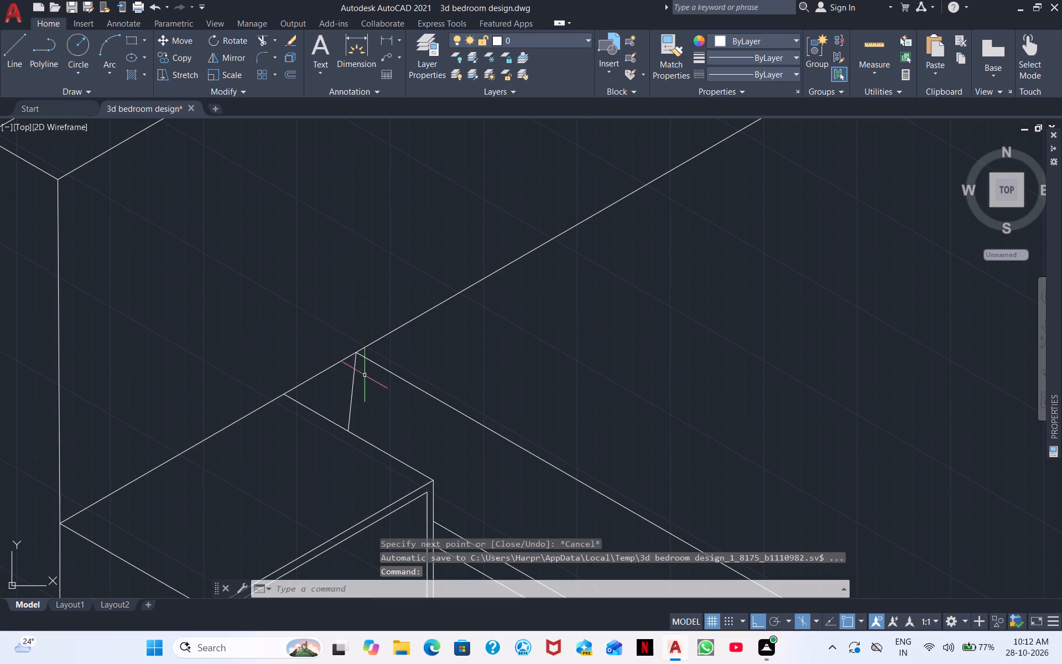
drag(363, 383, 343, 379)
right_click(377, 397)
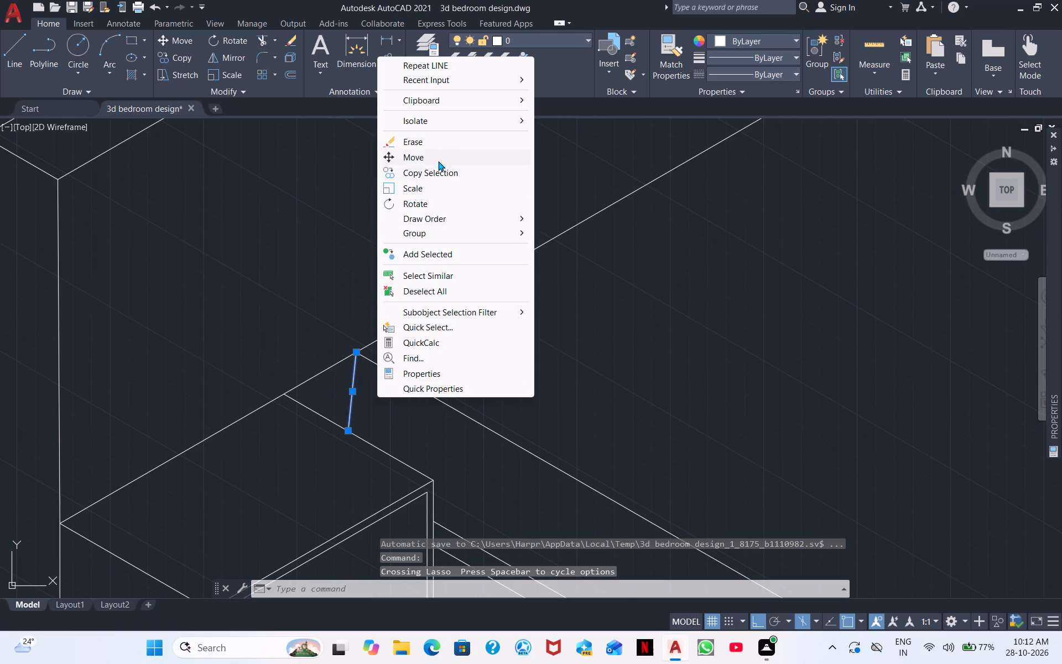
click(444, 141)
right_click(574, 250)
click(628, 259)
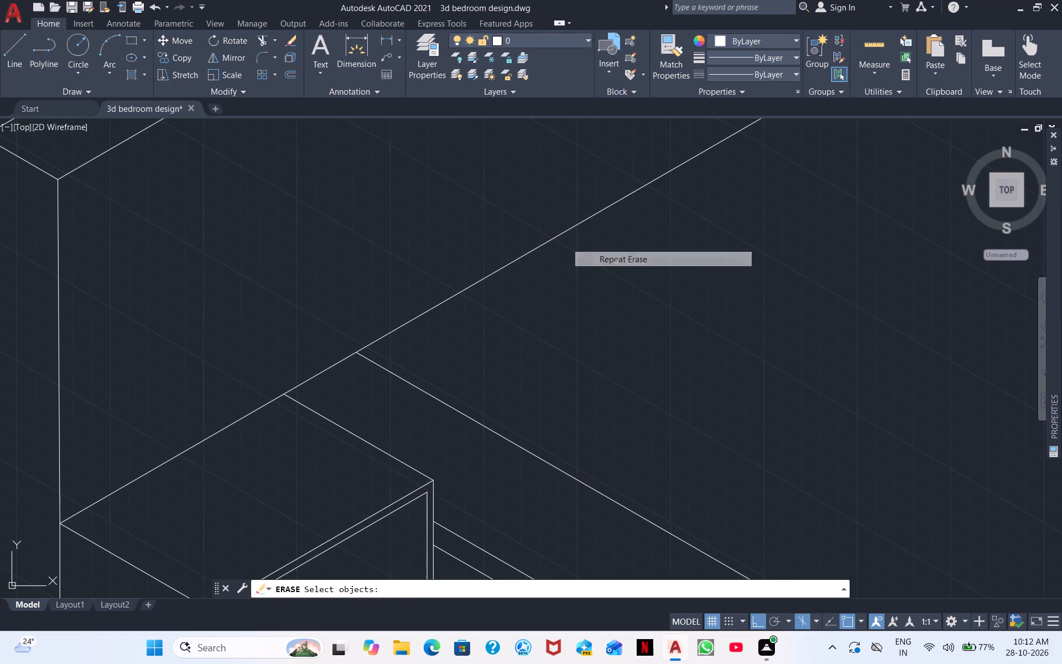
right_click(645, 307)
Draw a vertical line down from the mattress's near head corner, running past the near bedside block's top edge.
right_click(731, 325)
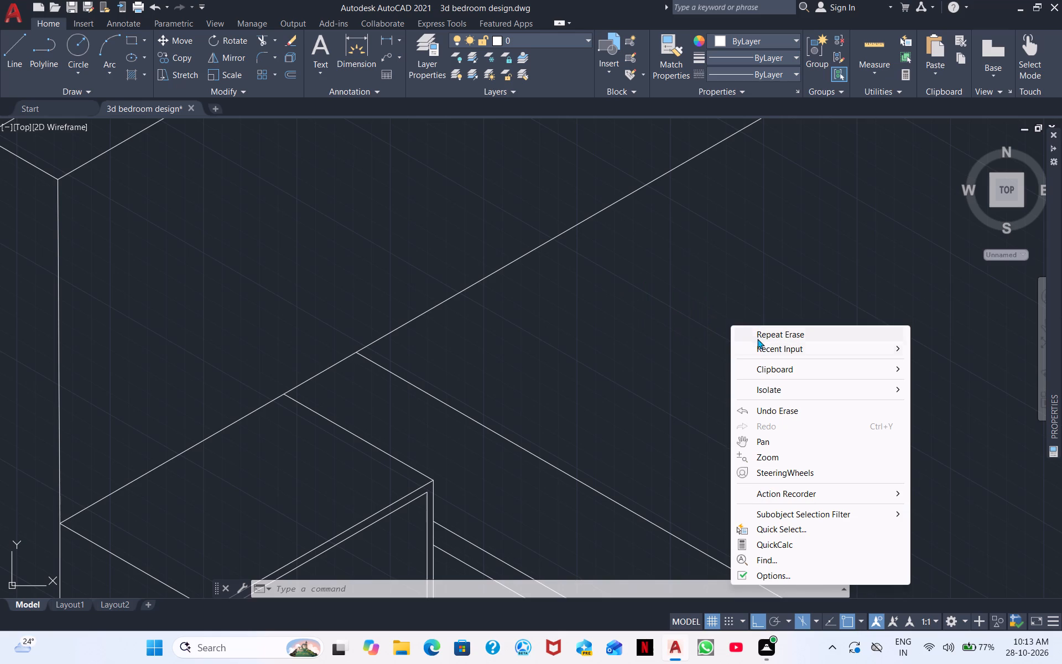
click(796, 354)
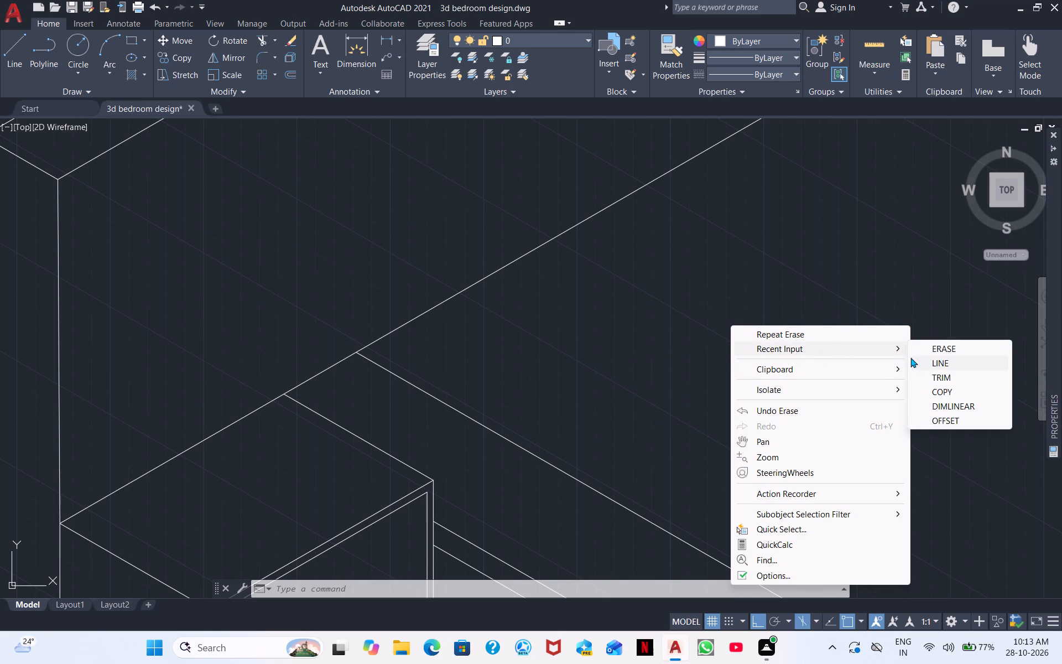
click(933, 361)
click(354, 356)
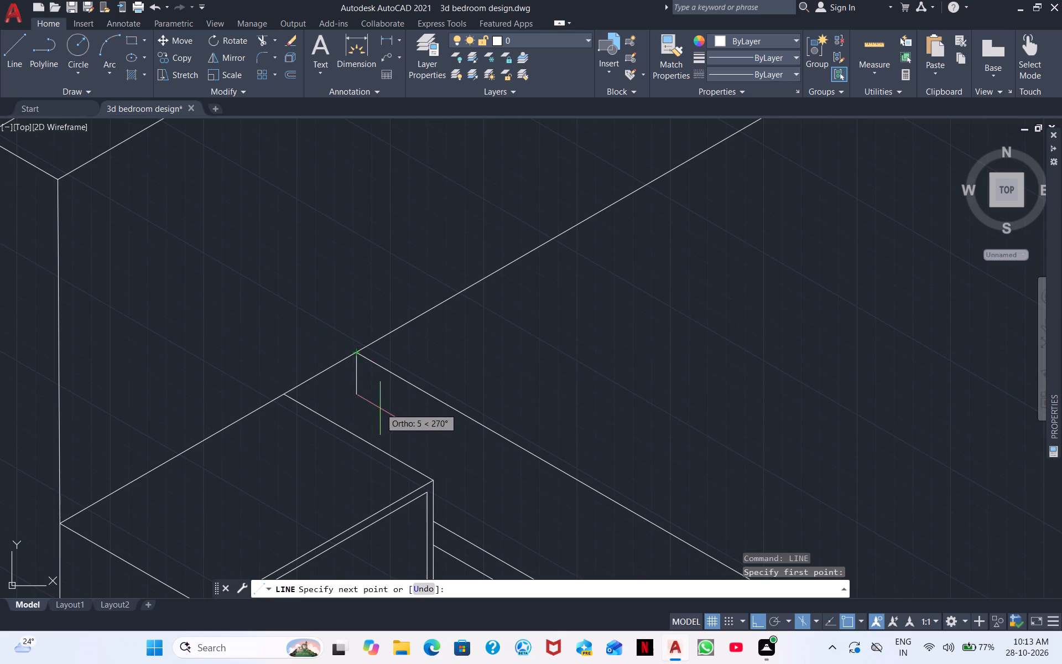
click(359, 493)
key(Escape)
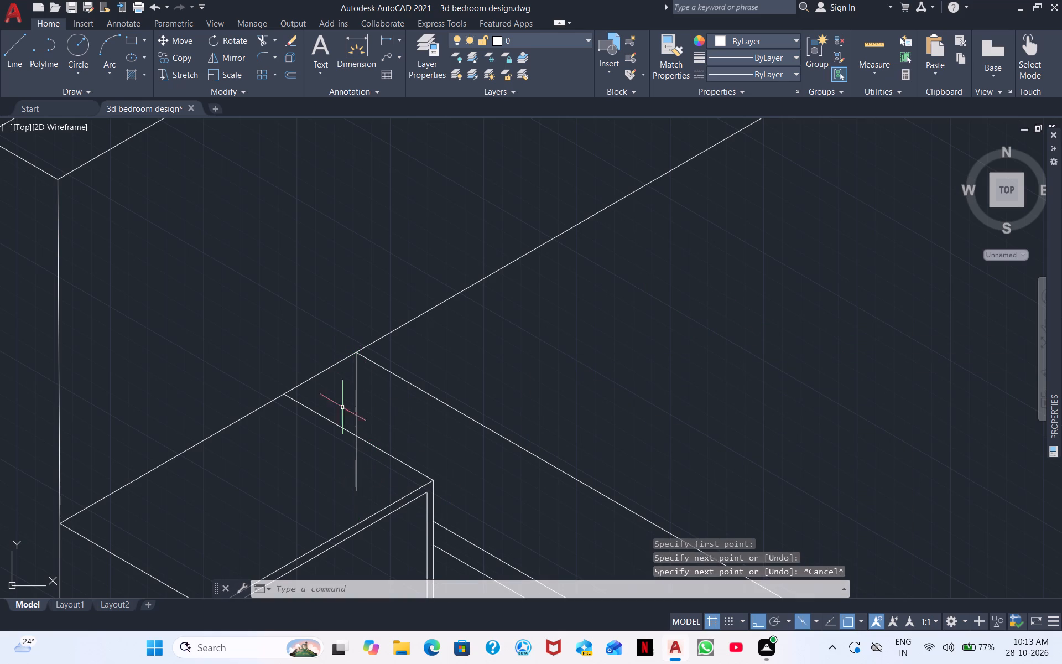
Trim the overrunning ends of the mattress's two near verticals, below the bedside block's edge and above the foot corner.
click(255, 38)
drag(353, 461, 355, 463)
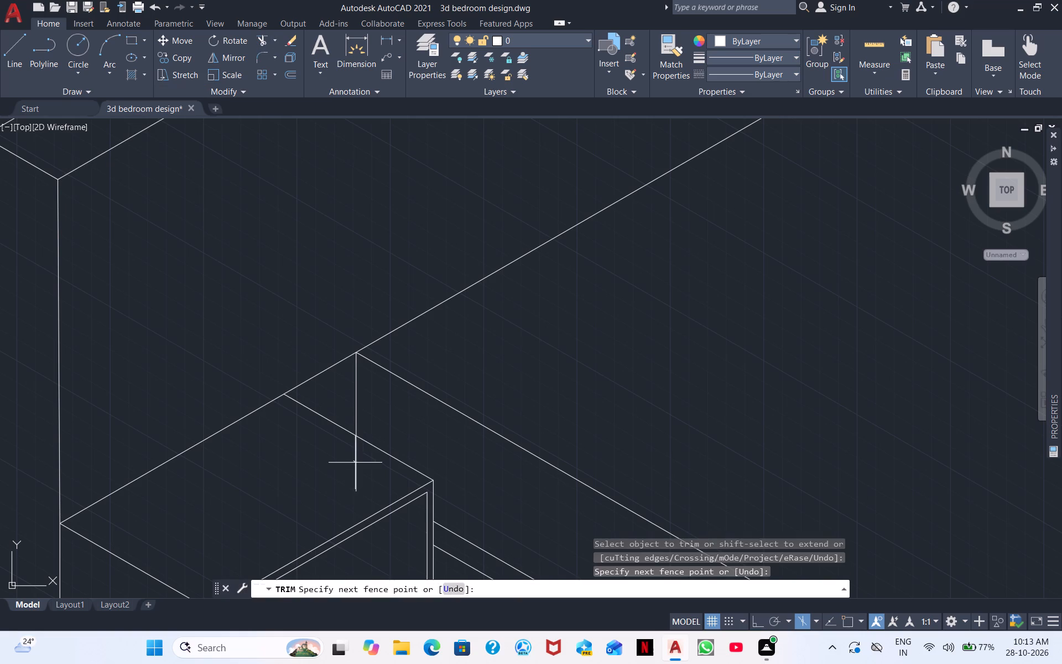
drag(355, 463, 371, 471)
scroll(340, 400, down, 2)
middle_drag(399, 426, 185, 258)
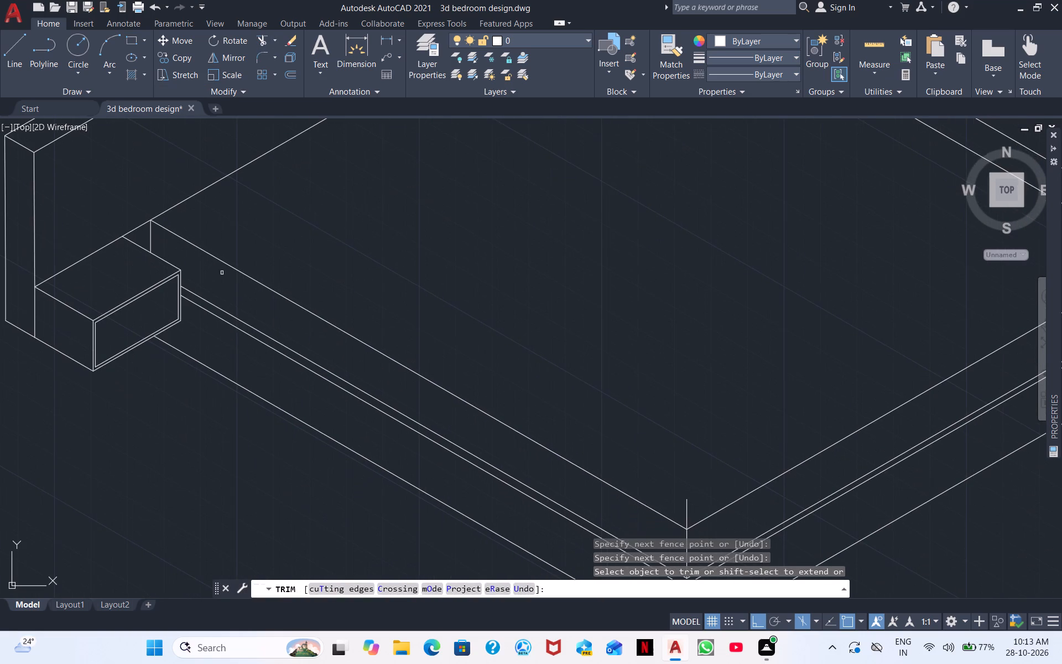
middle_drag(260, 309, 155, 328)
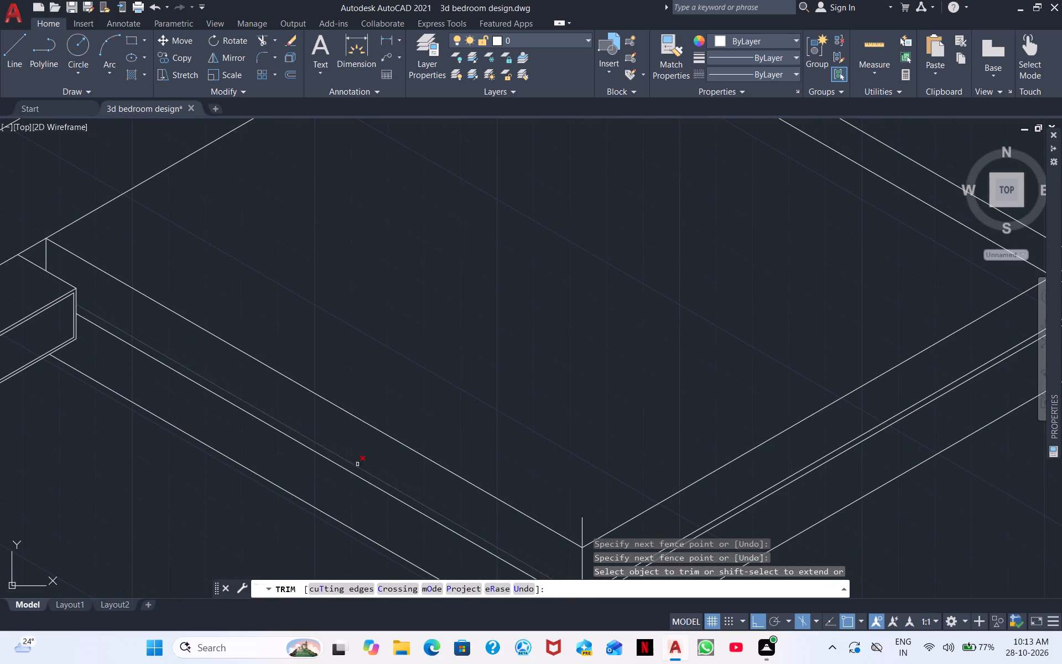
middle_drag(441, 435, 219, 227)
drag(376, 317, 371, 317)
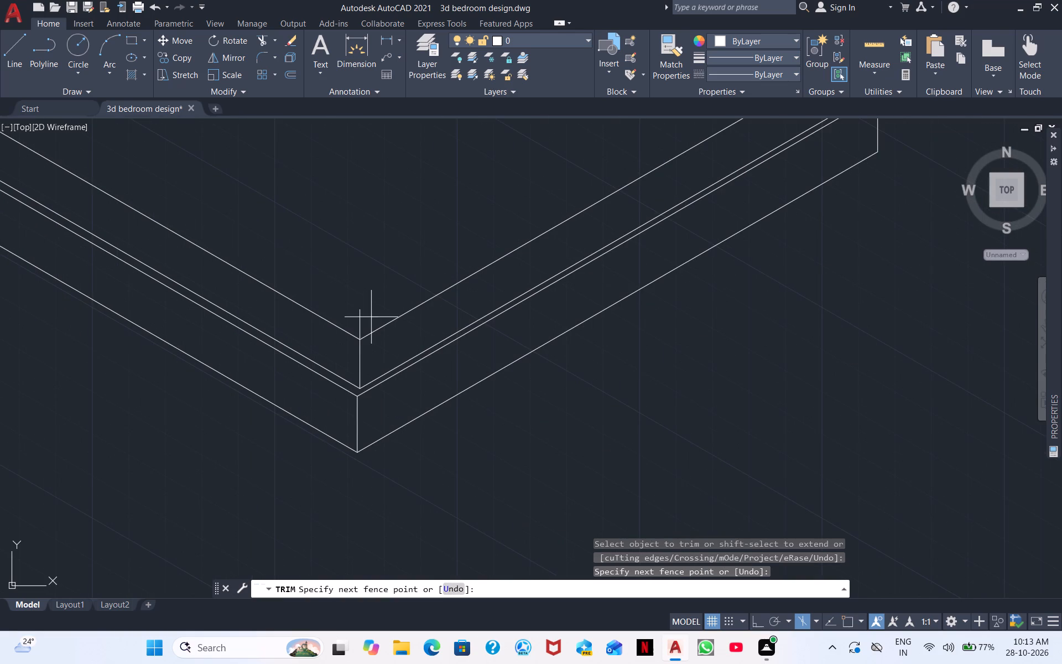
drag(371, 317, 343, 304)
Trim the far frame side line hidden by the mattress, from the far foot corner back toward the far bedside block.
middle_drag(452, 218, 294, 279)
scroll(393, 248, down, 1)
middle_drag(392, 219, 377, 242)
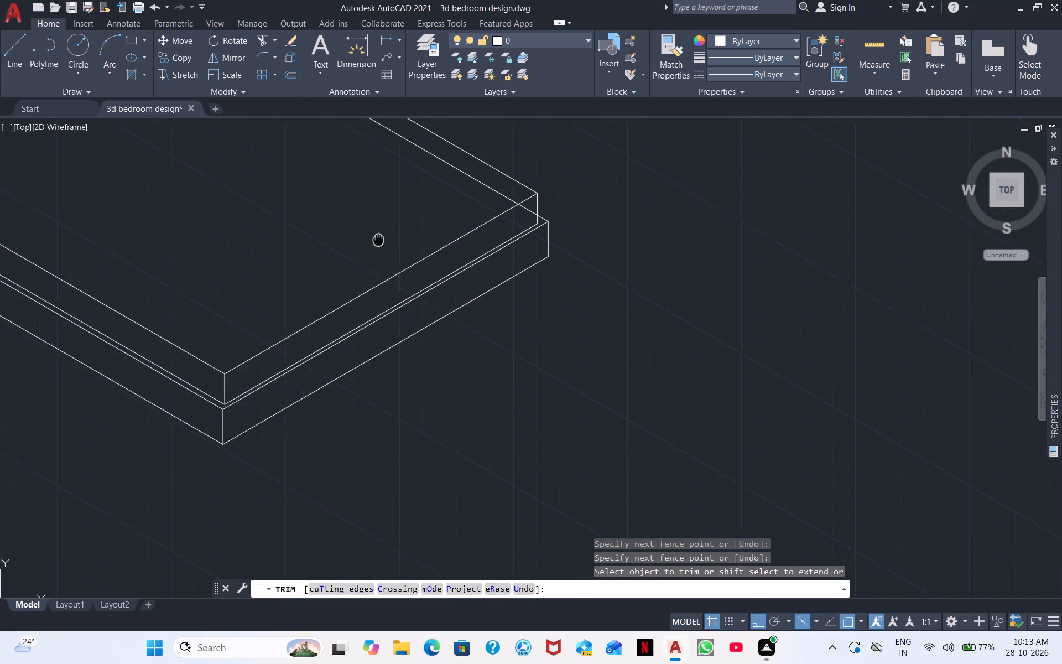
middle_drag(377, 242, 282, 386)
click(430, 357)
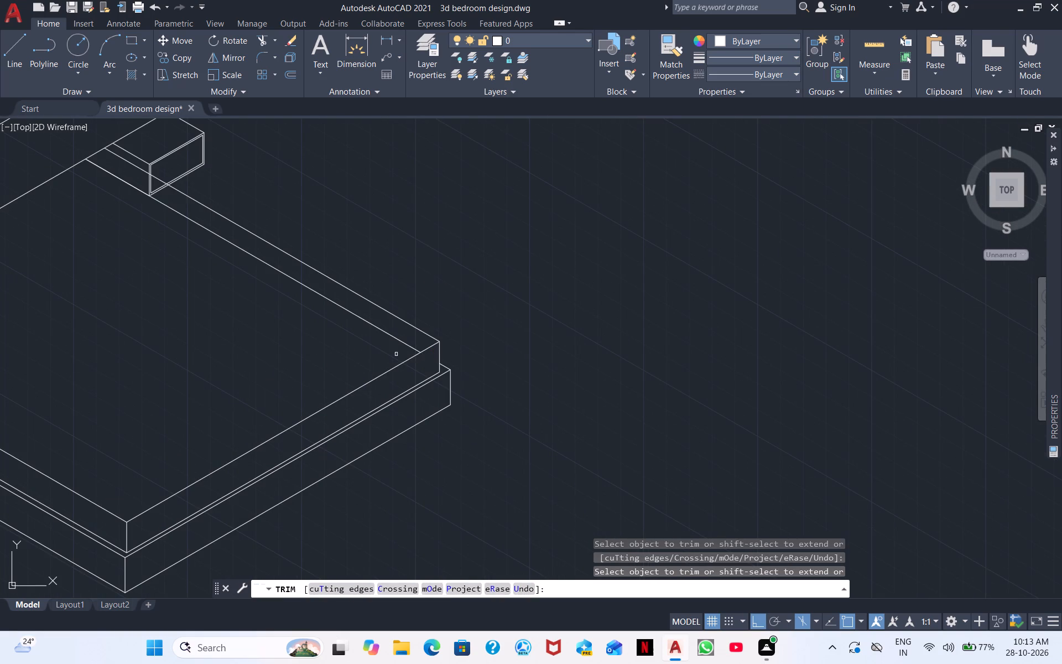
drag(398, 339, 342, 314)
drag(342, 314, 342, 310)
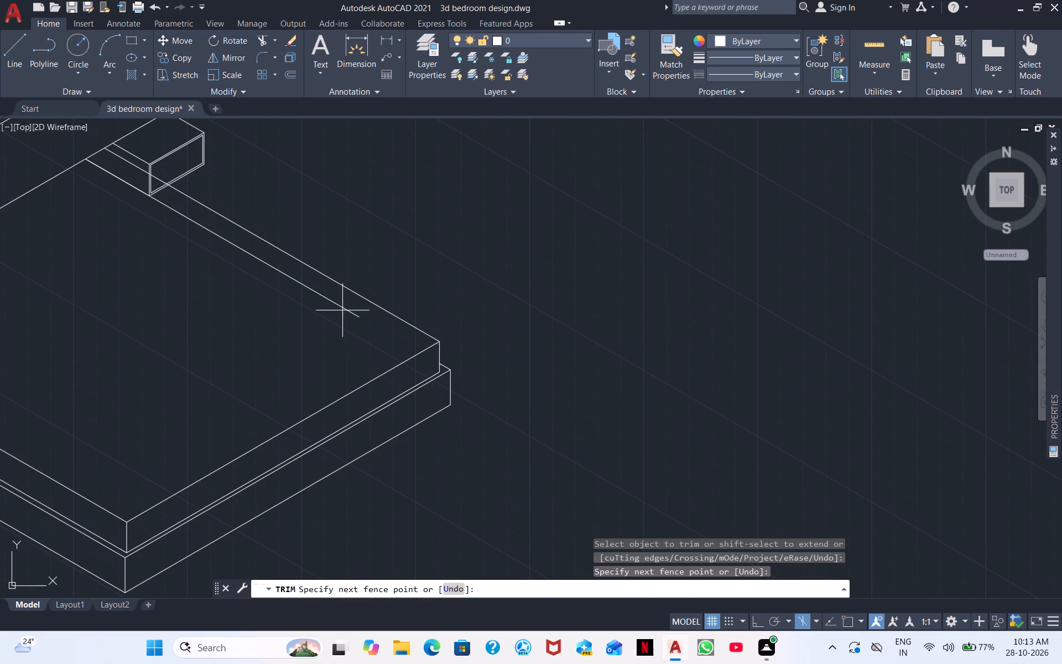
drag(342, 310, 252, 289)
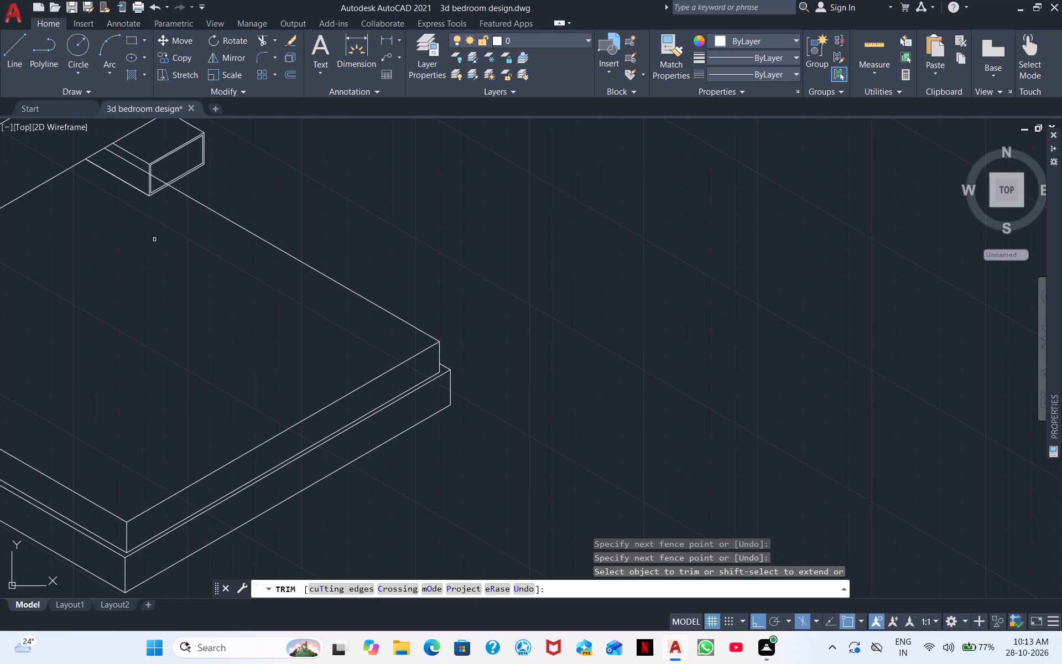
Trim the far bedside block's lower corner where the mattress hides it, along with the leftover far frame line beside it.
middle_drag(158, 245, 319, 382)
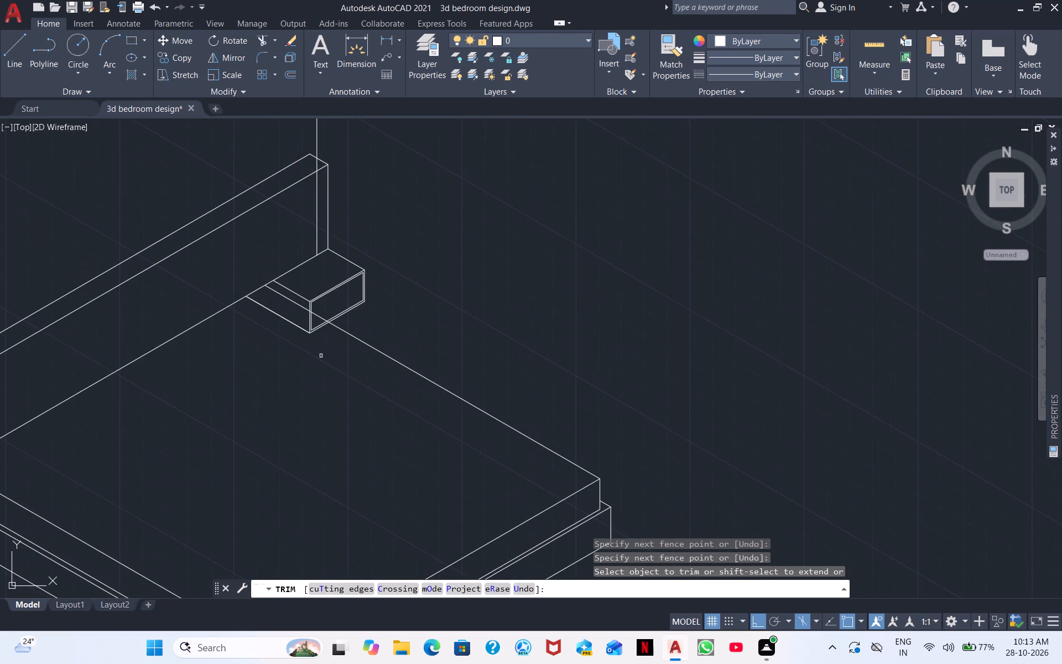
scroll(303, 334, up, 3)
drag(340, 301, 299, 300)
drag(346, 297, 374, 329)
middle_drag(279, 303, 379, 372)
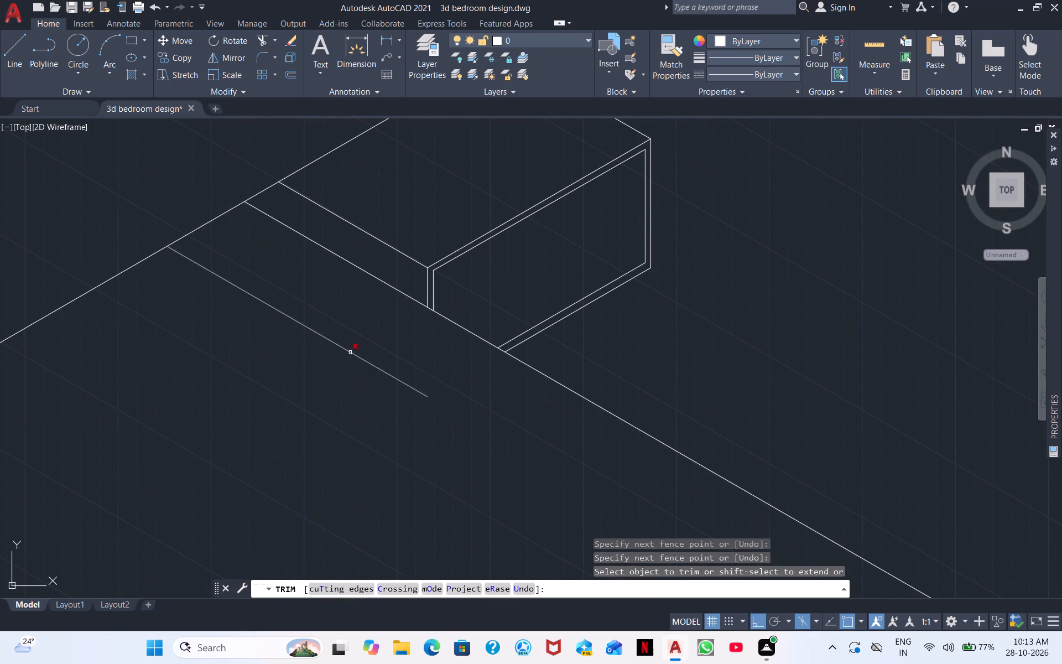
drag(348, 351, 285, 369)
drag(309, 317, 265, 353)
drag(266, 295, 240, 299)
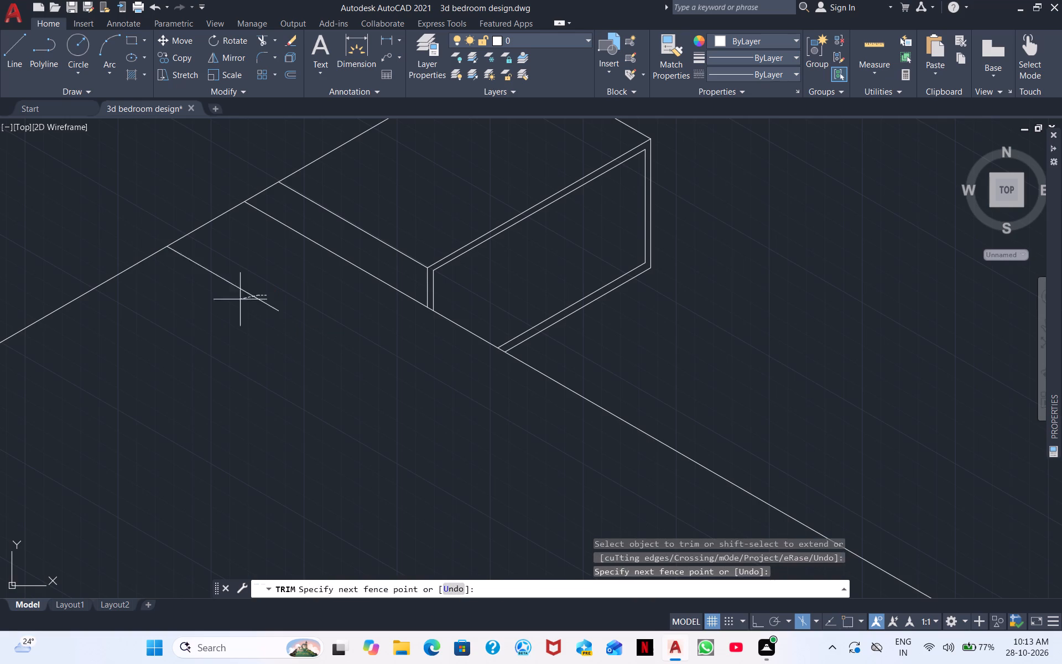
drag(240, 299, 166, 327)
scroll(207, 366, down, 2)
right_click(226, 386)
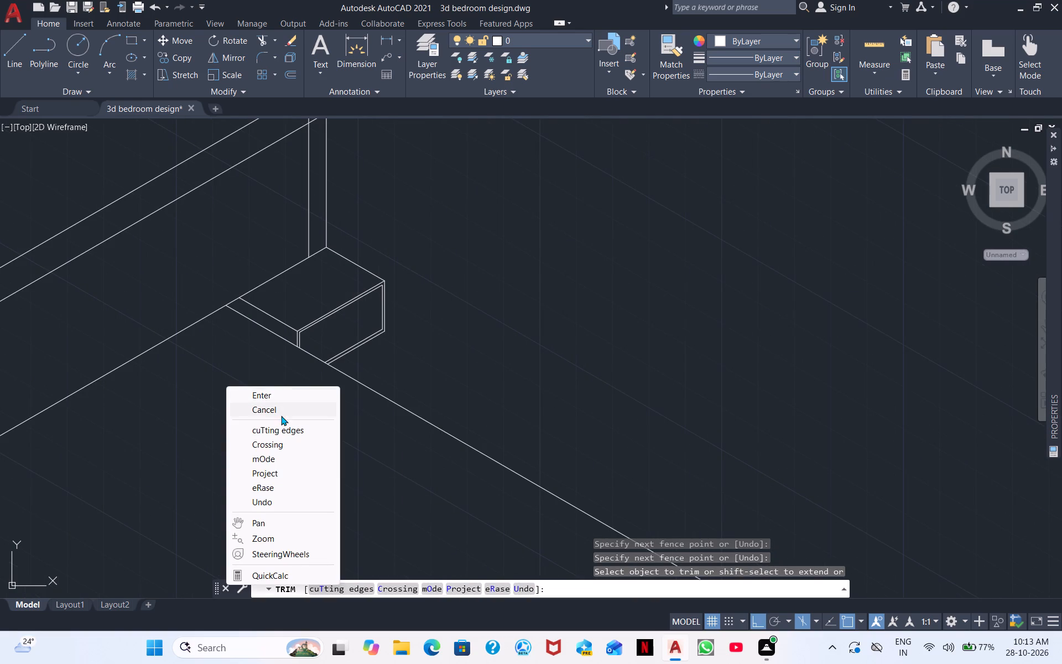
click(279, 392)
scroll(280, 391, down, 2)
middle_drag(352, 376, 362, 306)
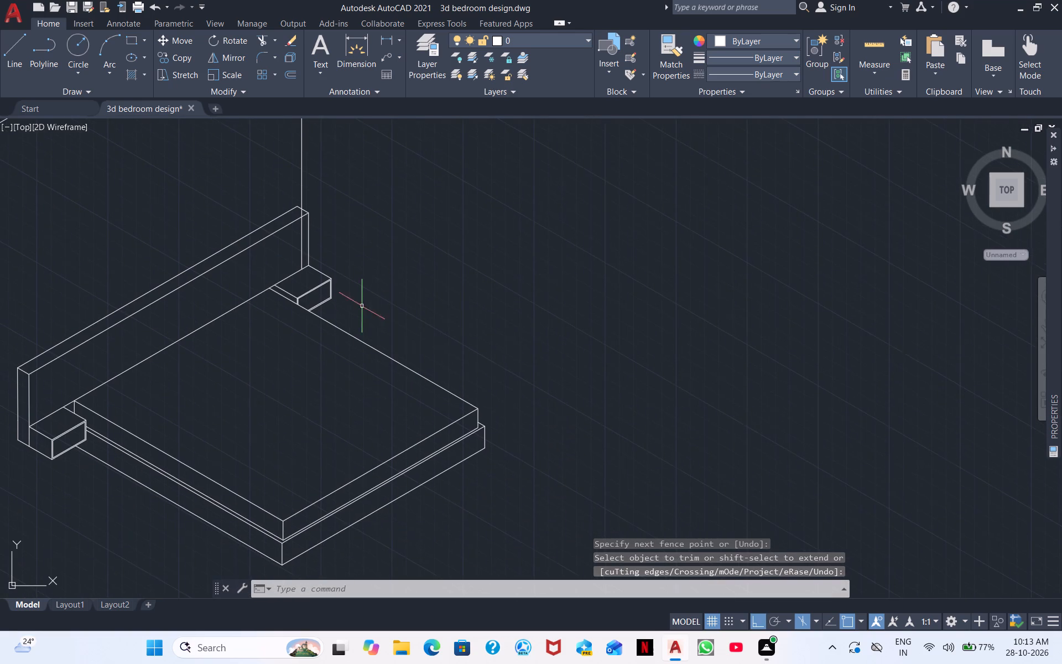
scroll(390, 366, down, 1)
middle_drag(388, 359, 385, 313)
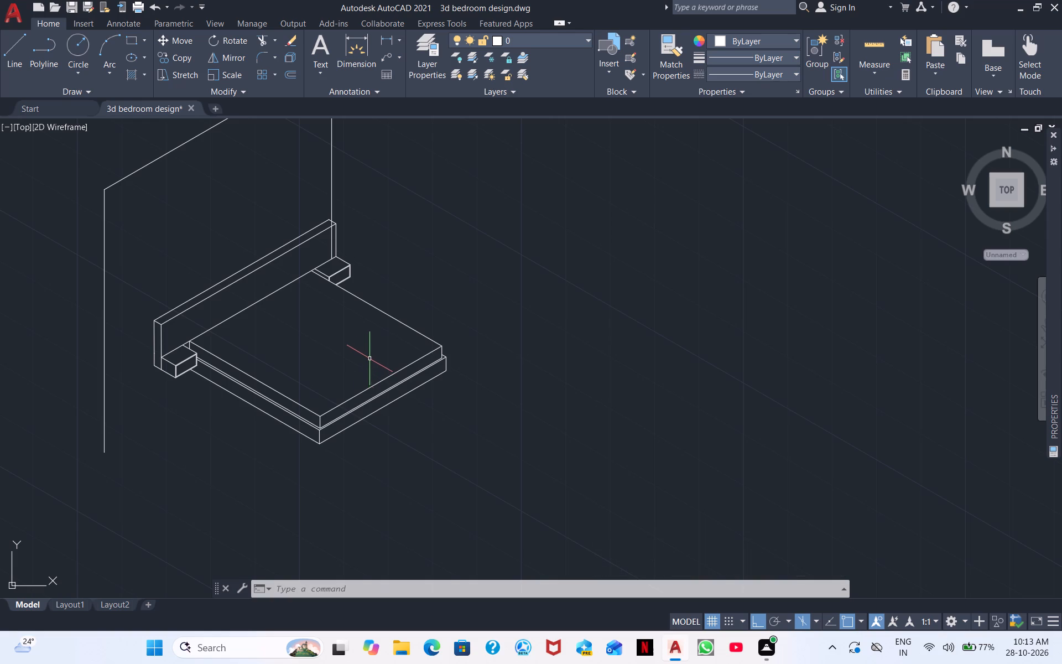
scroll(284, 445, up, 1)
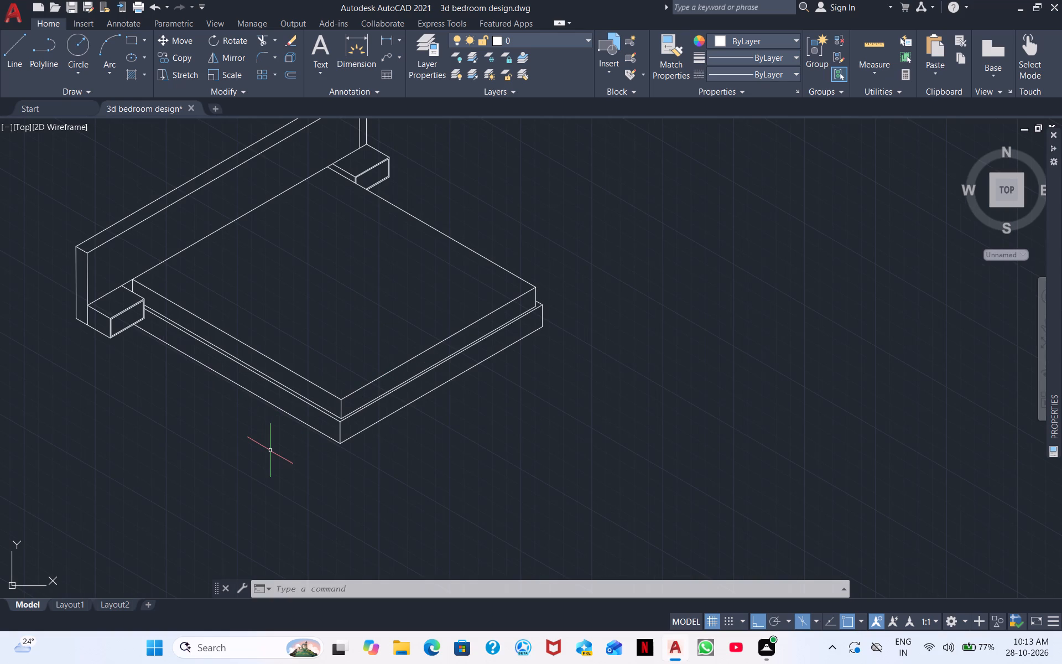
Examine the whole bed with its headboard, bedside blocks and back wall outline.
scroll(196, 492, down, 2)
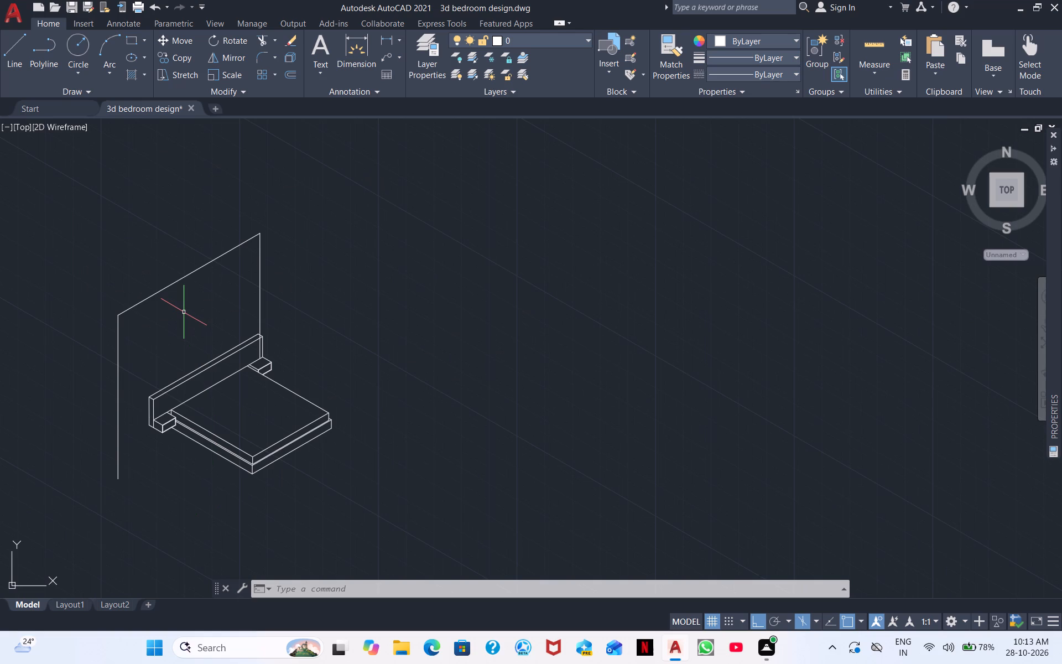
scroll(162, 325, up, 2)
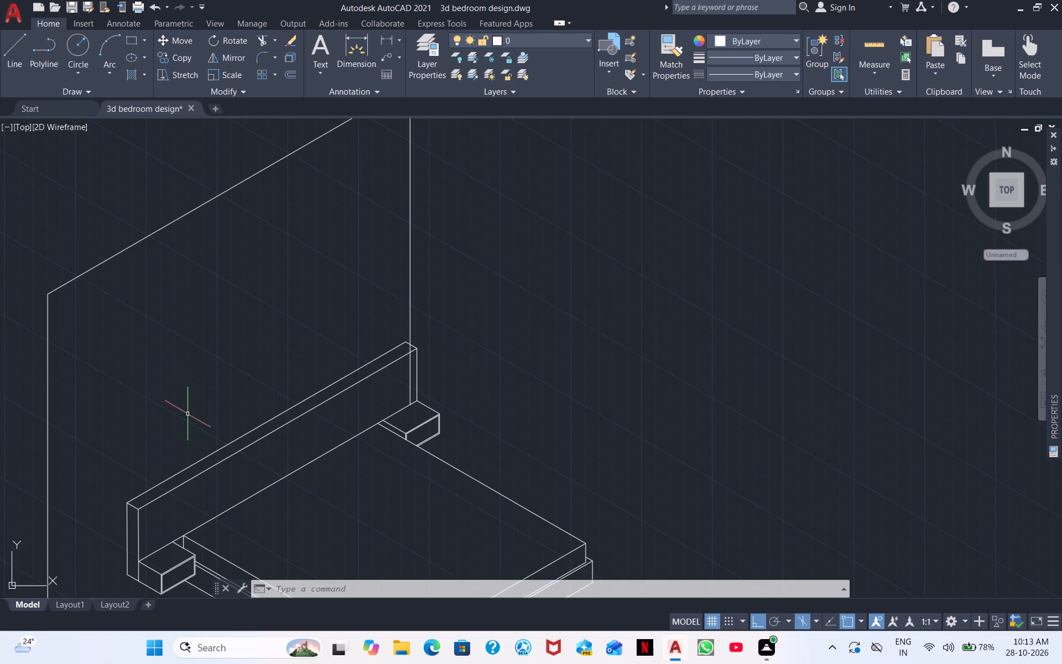
middle_drag(325, 469, 265, 395)
scroll(265, 394, down, 1)
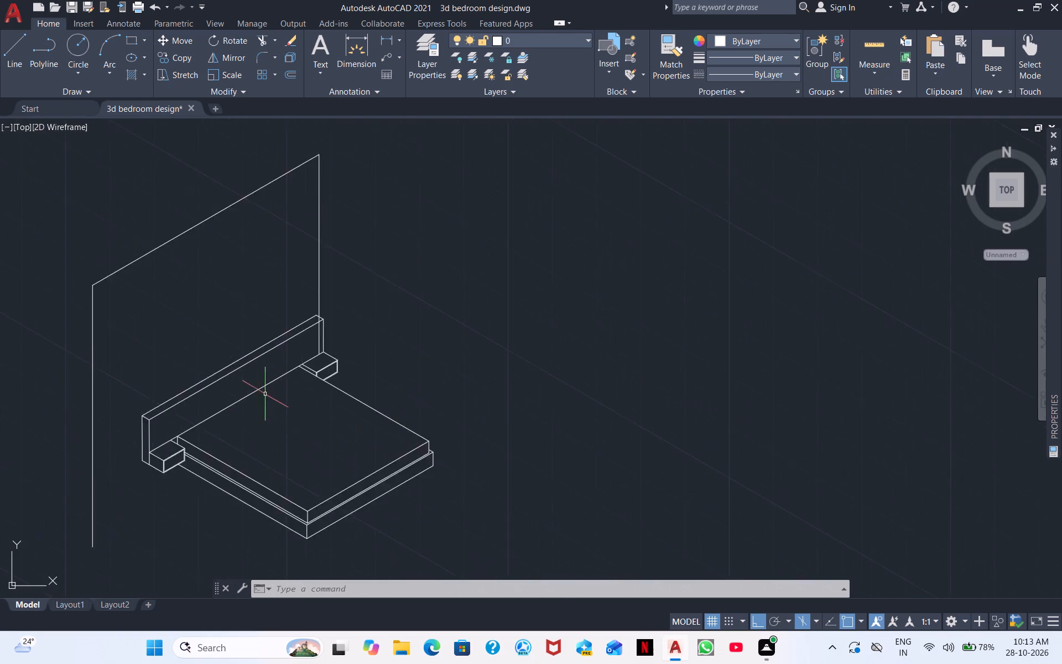
scroll(265, 394, down, 1)
scroll(281, 409, up, 2)
middle_drag(247, 452, 160, 308)
scroll(149, 441, down, 1)
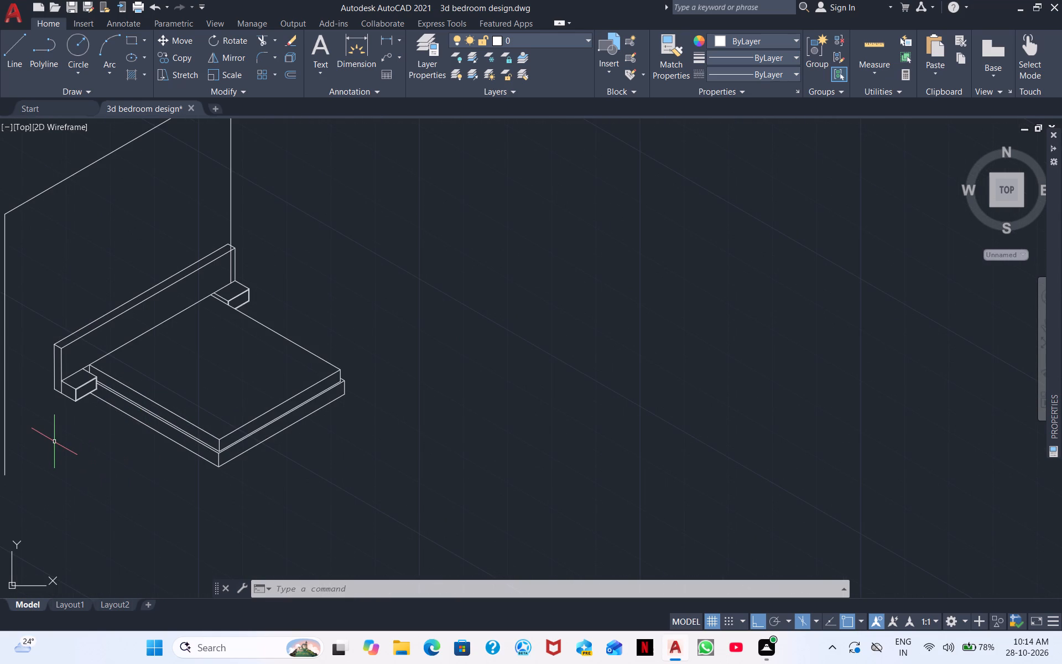
scroll(46, 461, down, 1)
scroll(28, 465, up, 2)
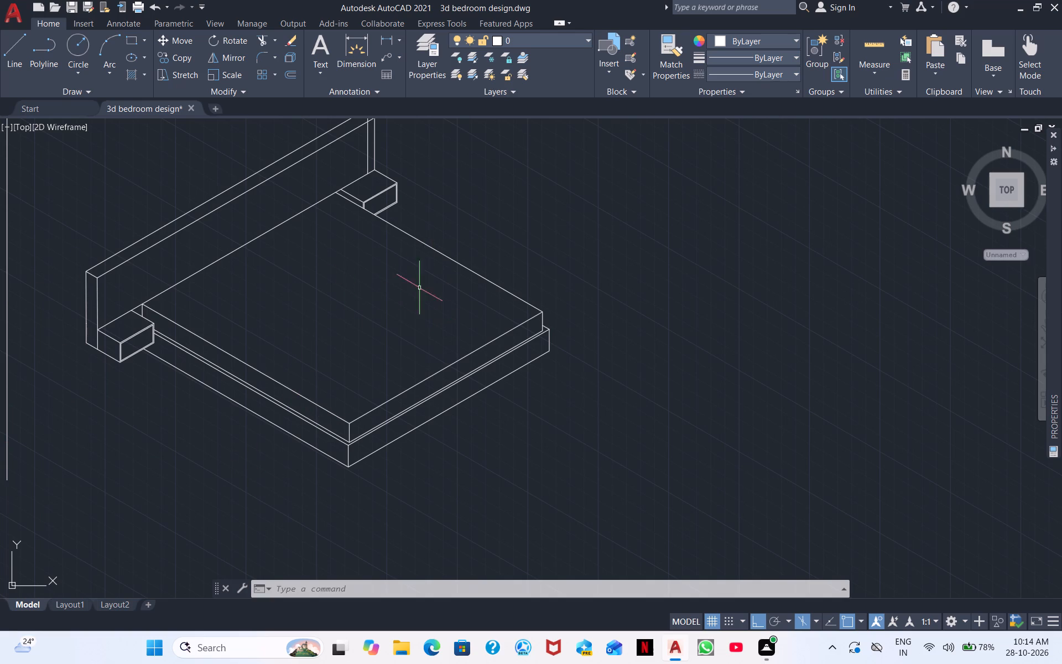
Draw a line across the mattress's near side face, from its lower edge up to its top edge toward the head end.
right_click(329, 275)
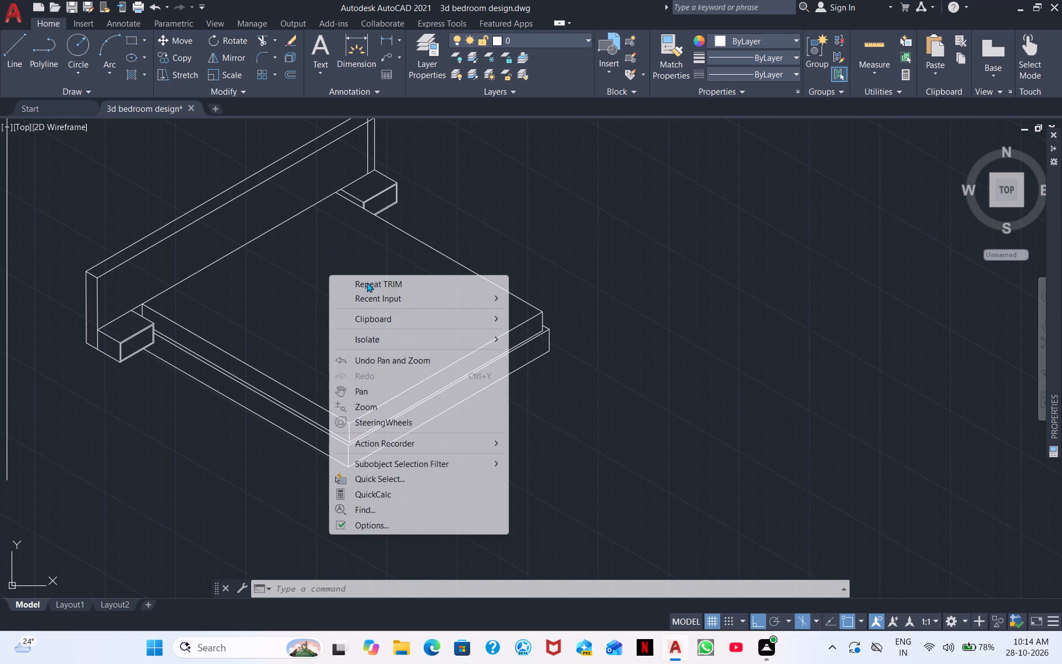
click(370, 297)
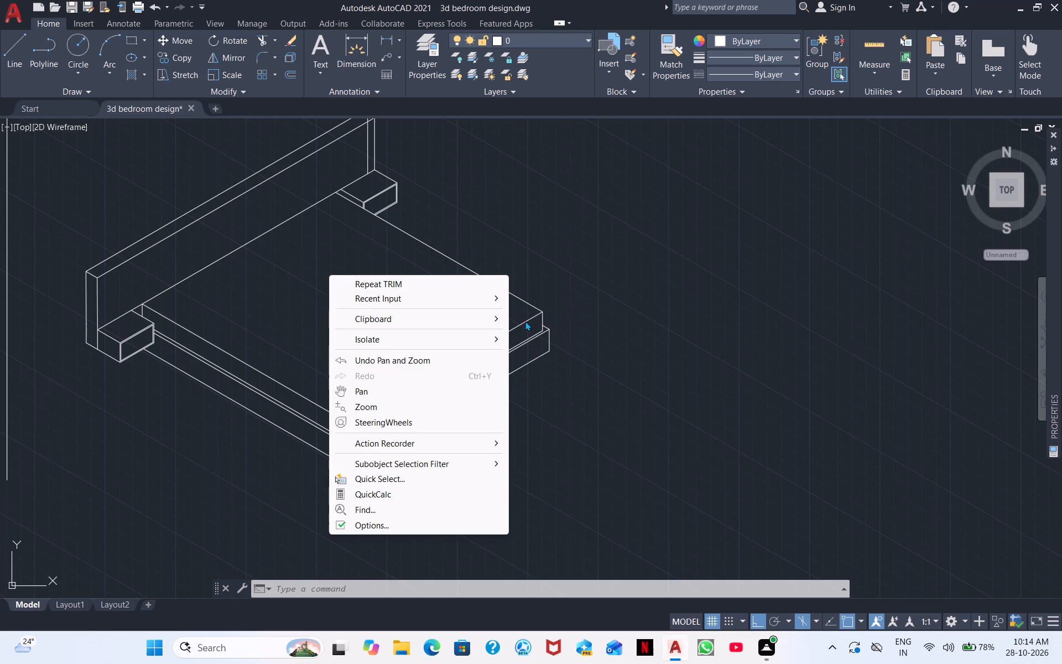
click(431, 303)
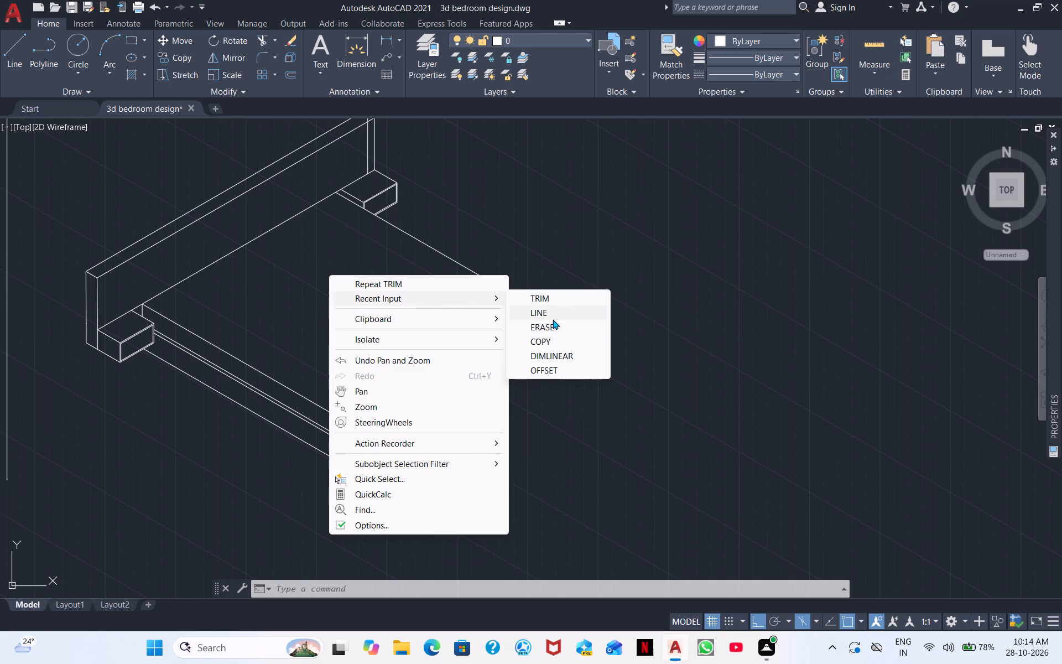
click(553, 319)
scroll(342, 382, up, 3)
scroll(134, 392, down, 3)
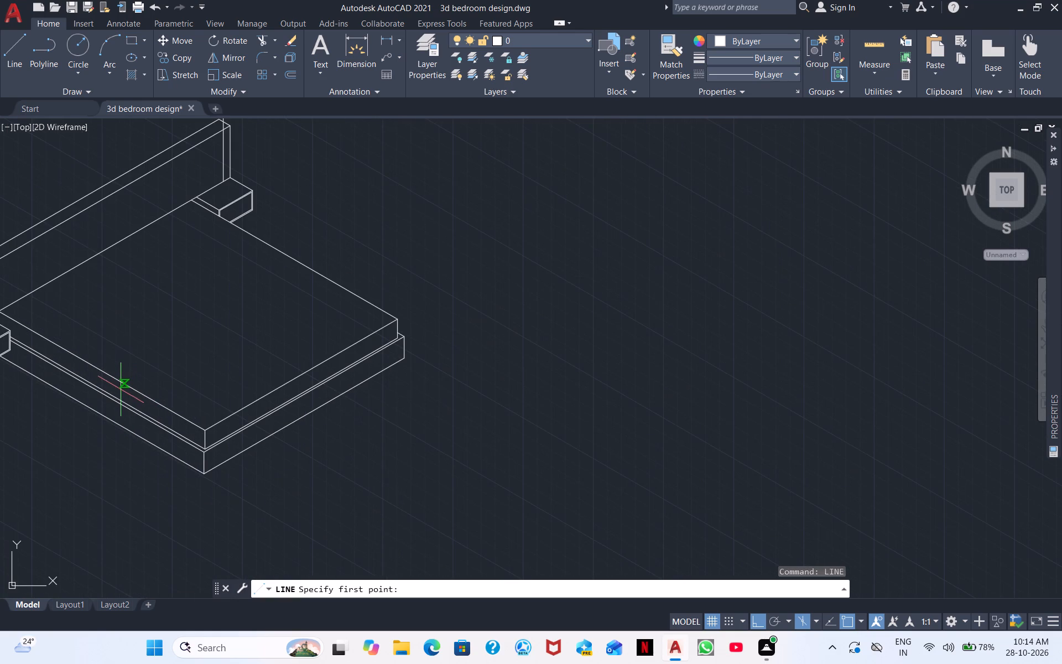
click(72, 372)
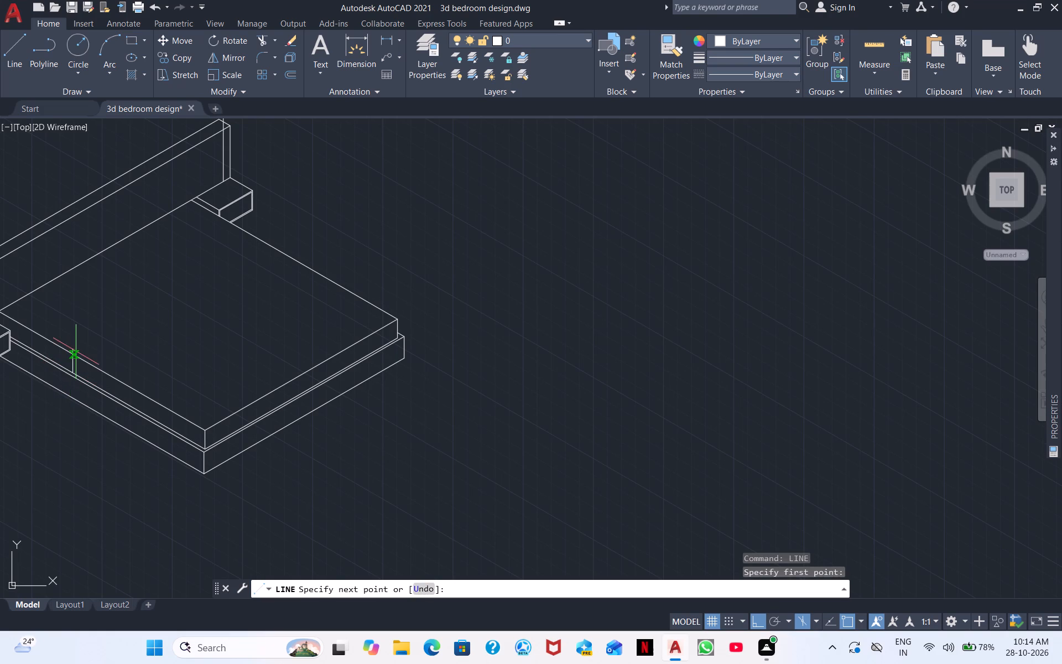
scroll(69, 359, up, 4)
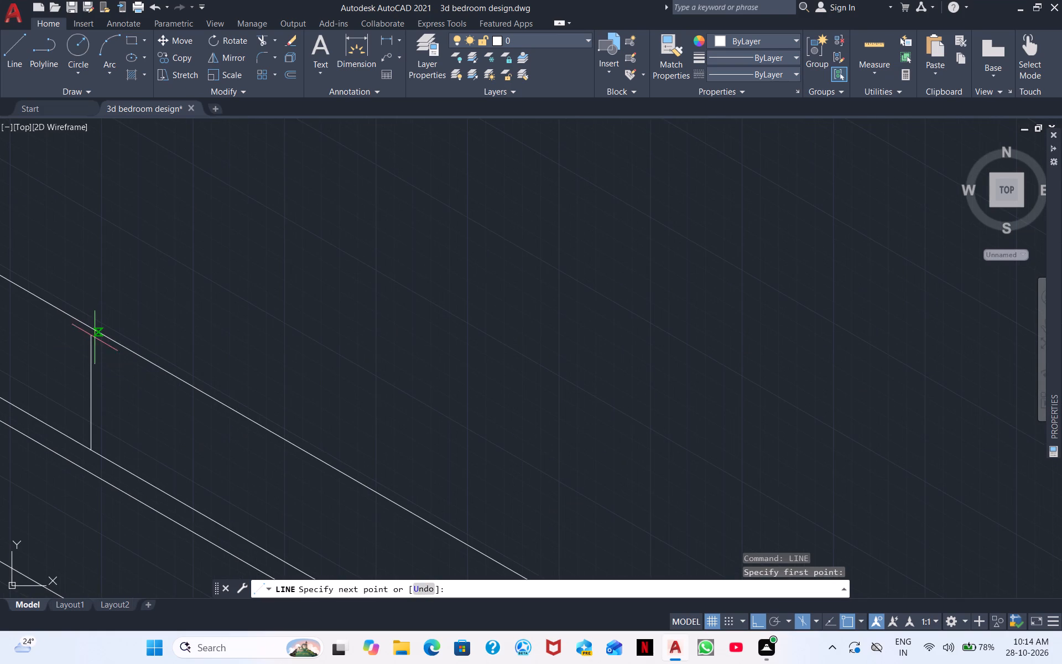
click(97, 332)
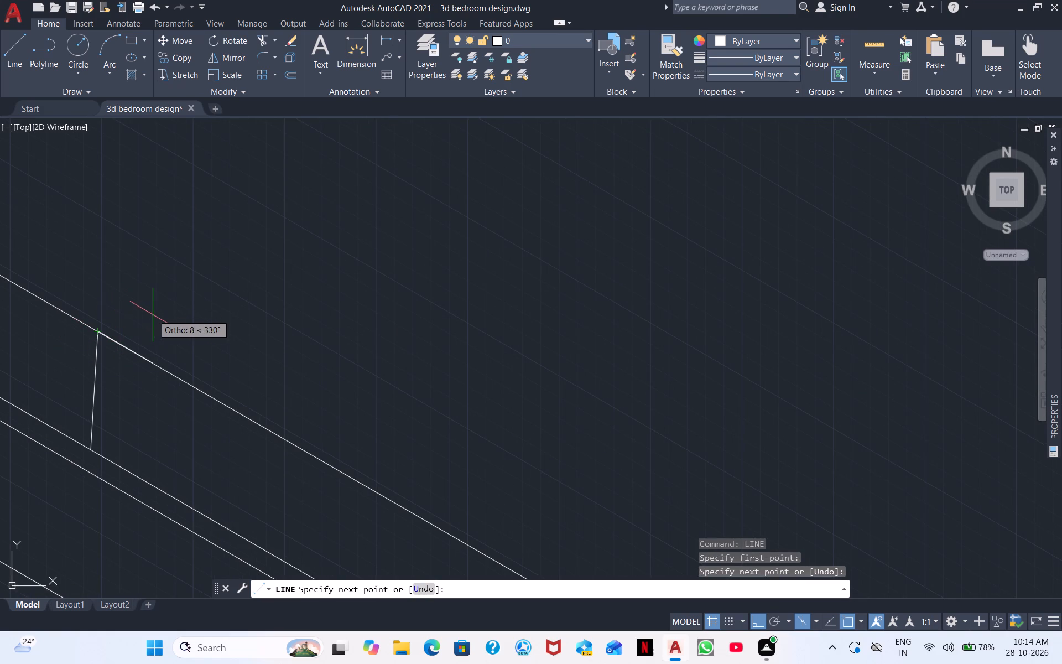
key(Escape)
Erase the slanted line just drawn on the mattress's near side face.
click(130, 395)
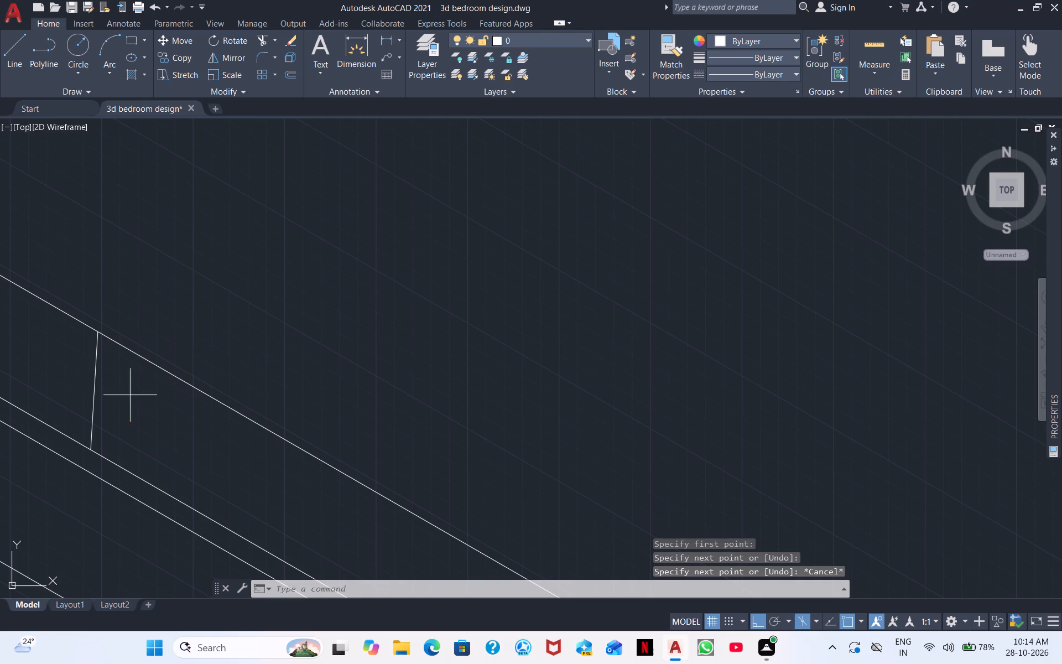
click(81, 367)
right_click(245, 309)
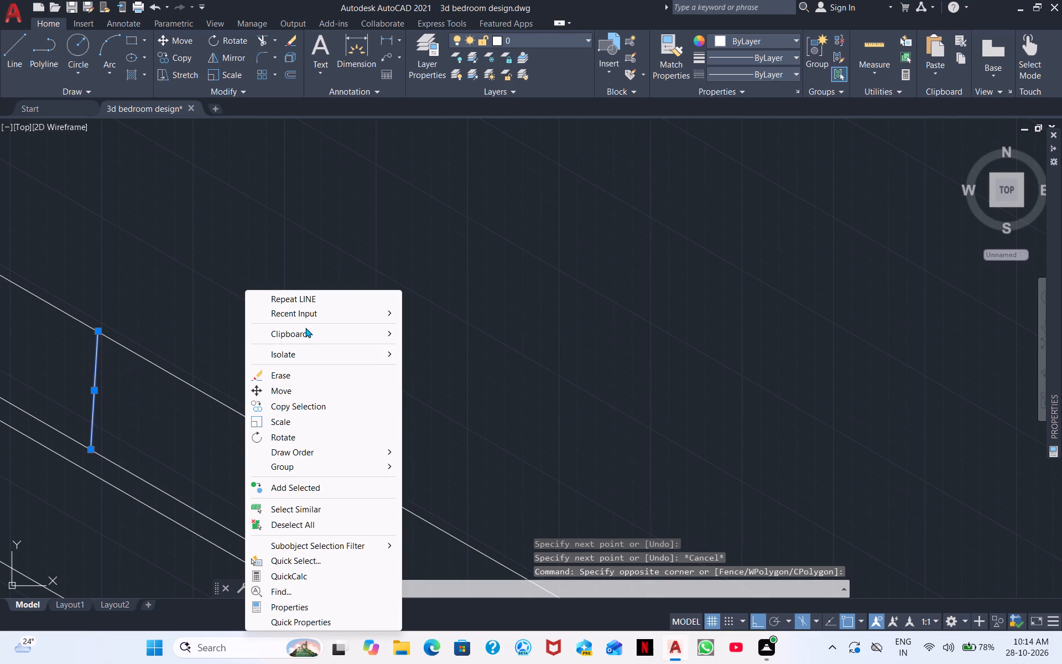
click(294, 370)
Draw a vertical line on the mattress's near side toward the head end, from its lower edge up past the top edge.
right_click(383, 334)
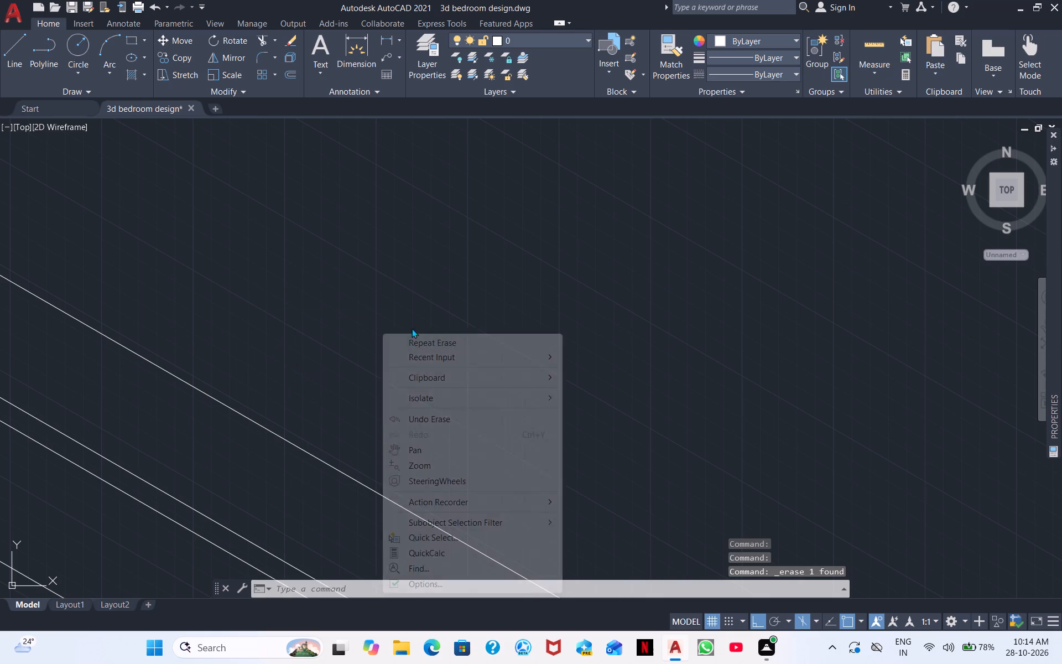
click(429, 353)
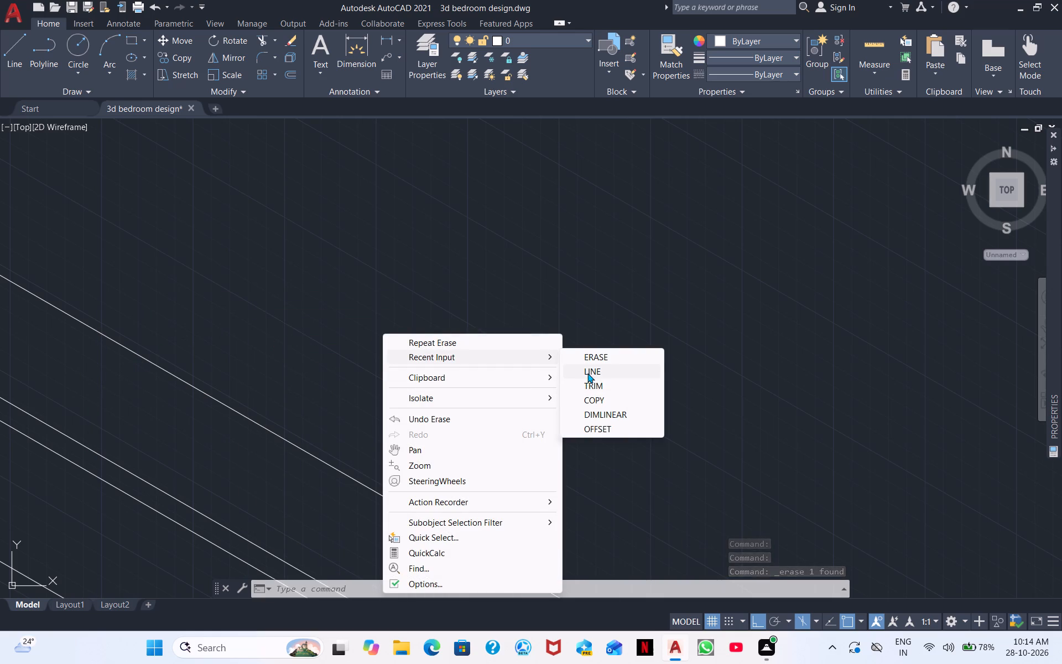
click(587, 373)
scroll(106, 421, down, 3)
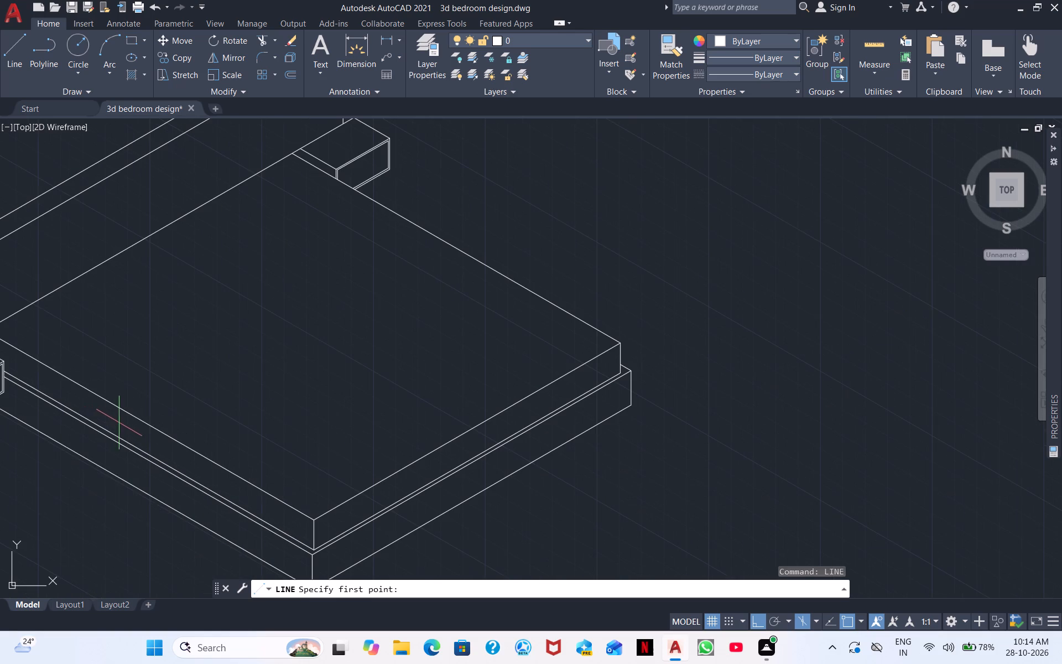
scroll(121, 423, up, 1)
click(71, 419)
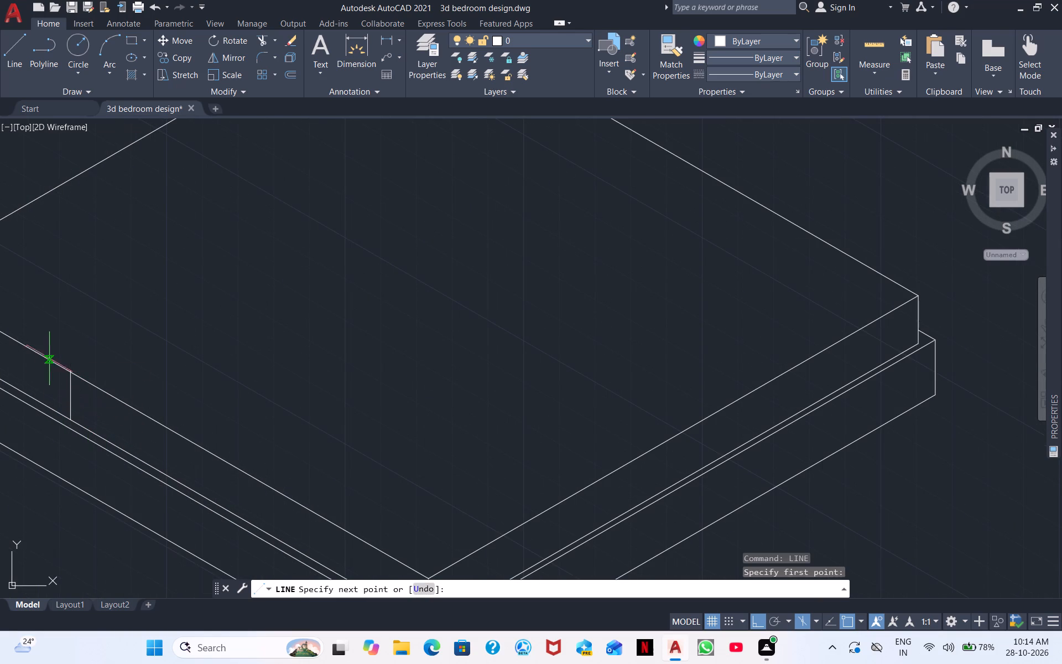
click(77, 349)
key(Escape)
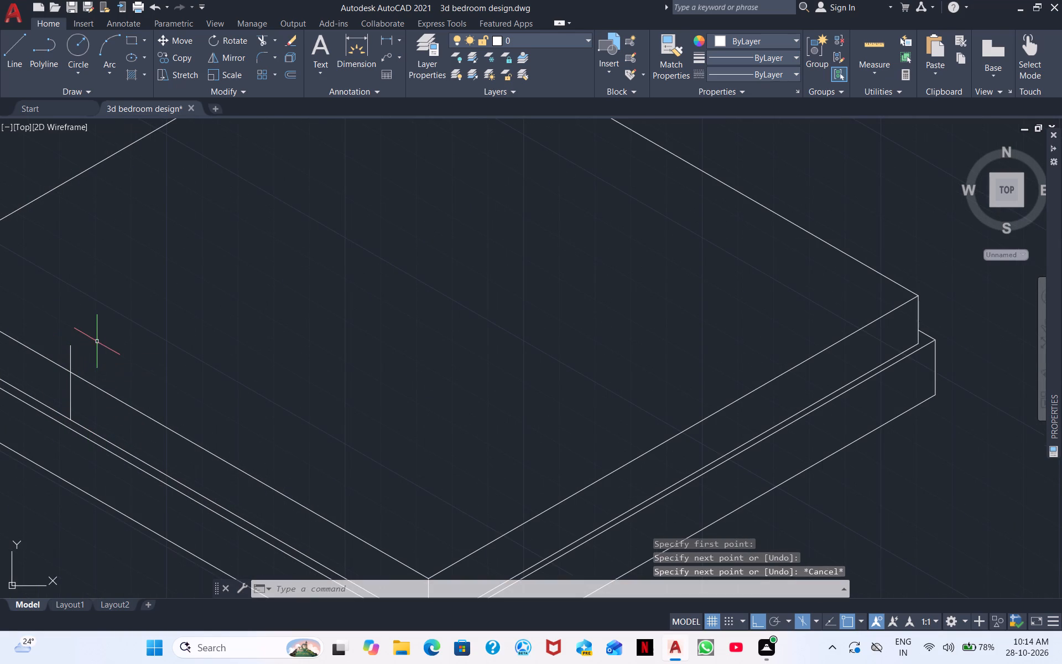
Draw a line in the top isoplane across the mattress, from the new vertical's crossing with the near top edge to the far top edge.
click(19, 55)
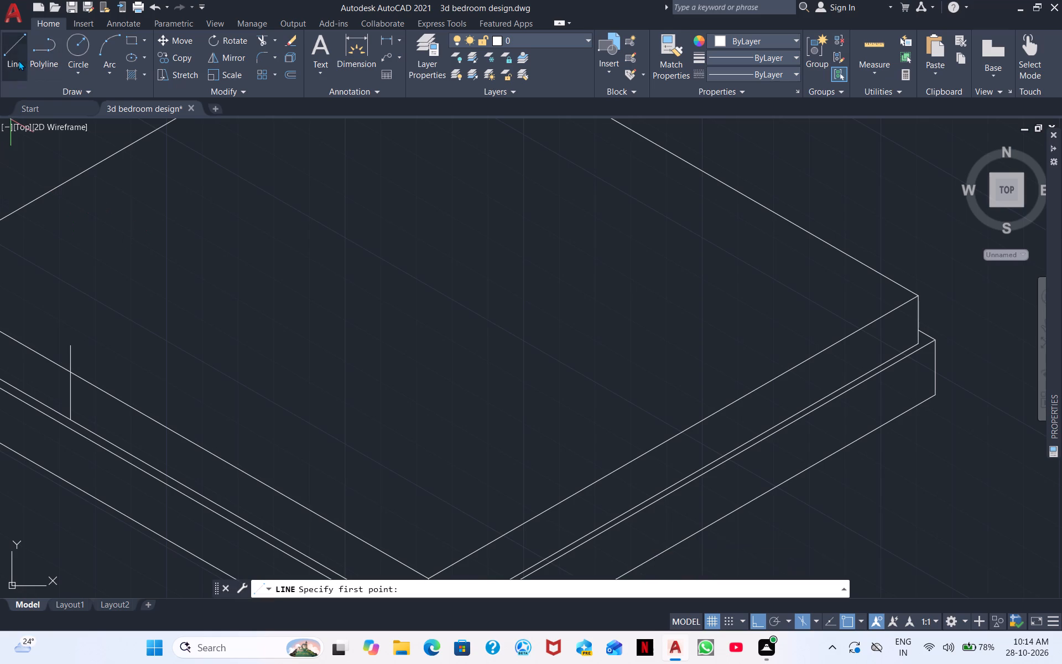
scroll(148, 290, down, 1)
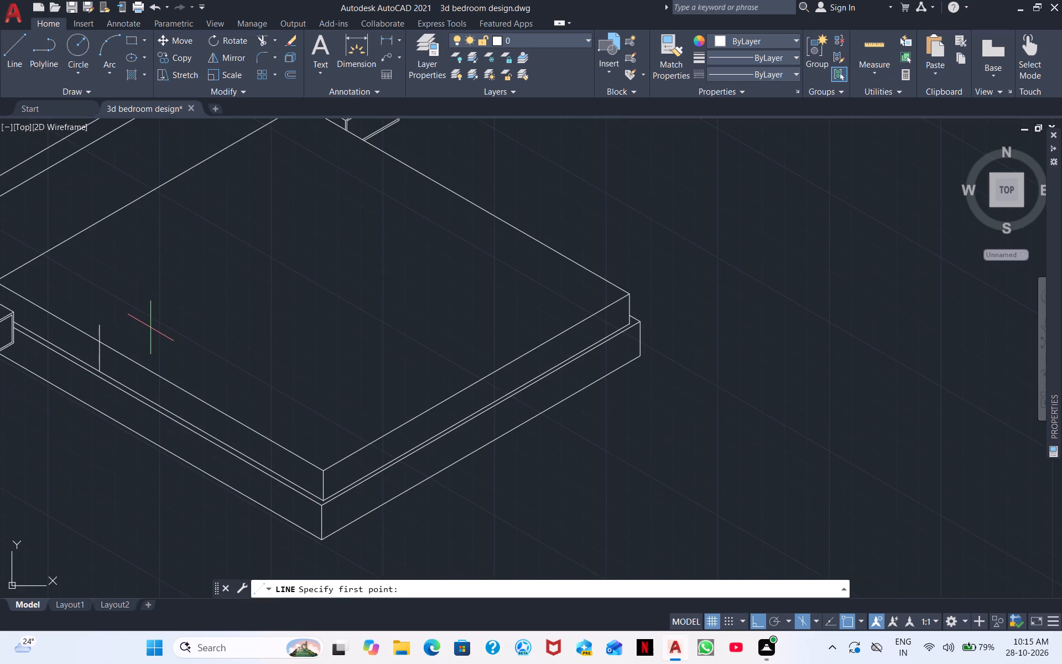
click(102, 341)
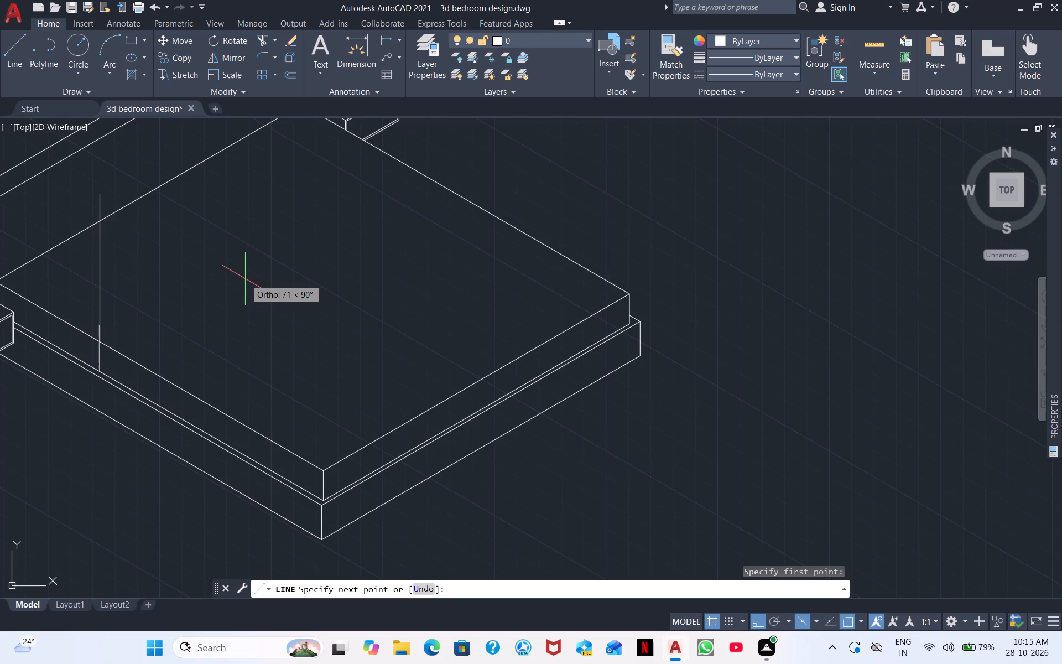
key(F5)
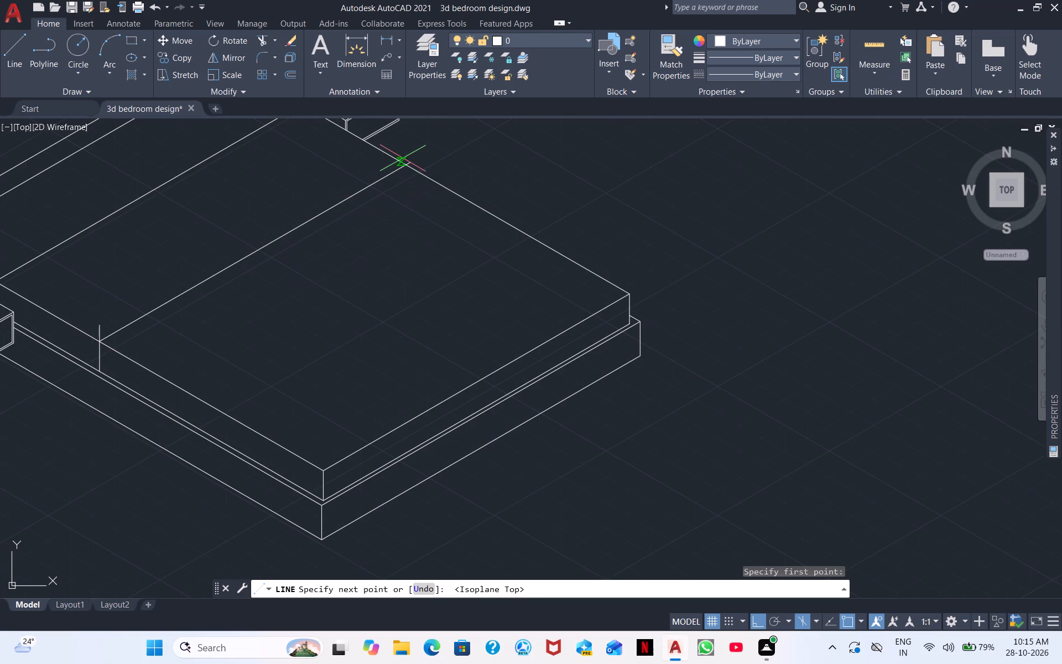
click(404, 163)
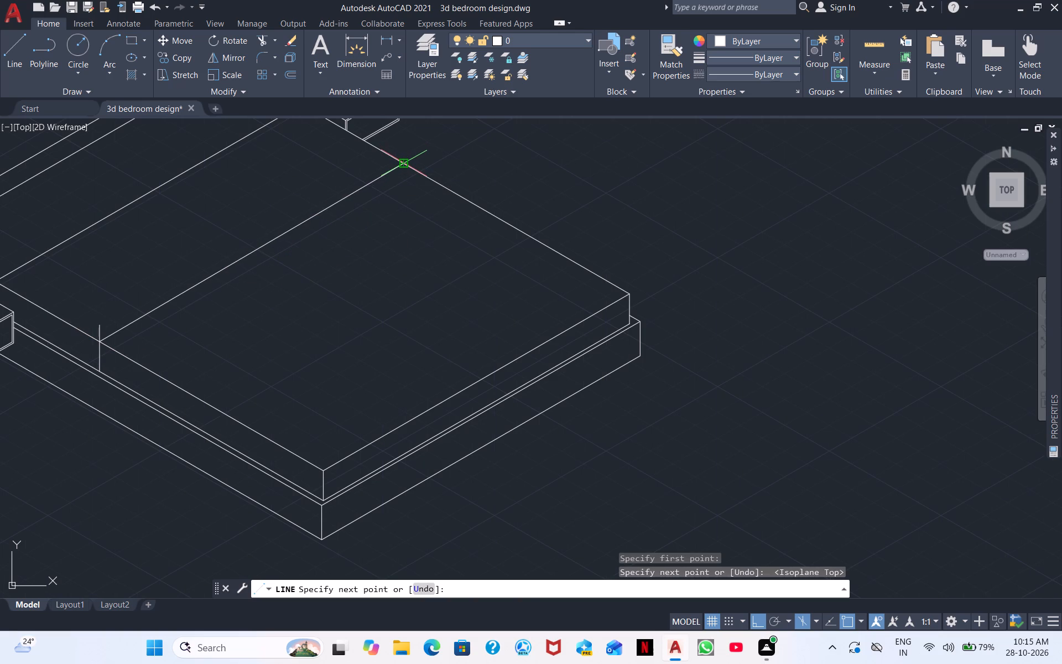
key(Escape)
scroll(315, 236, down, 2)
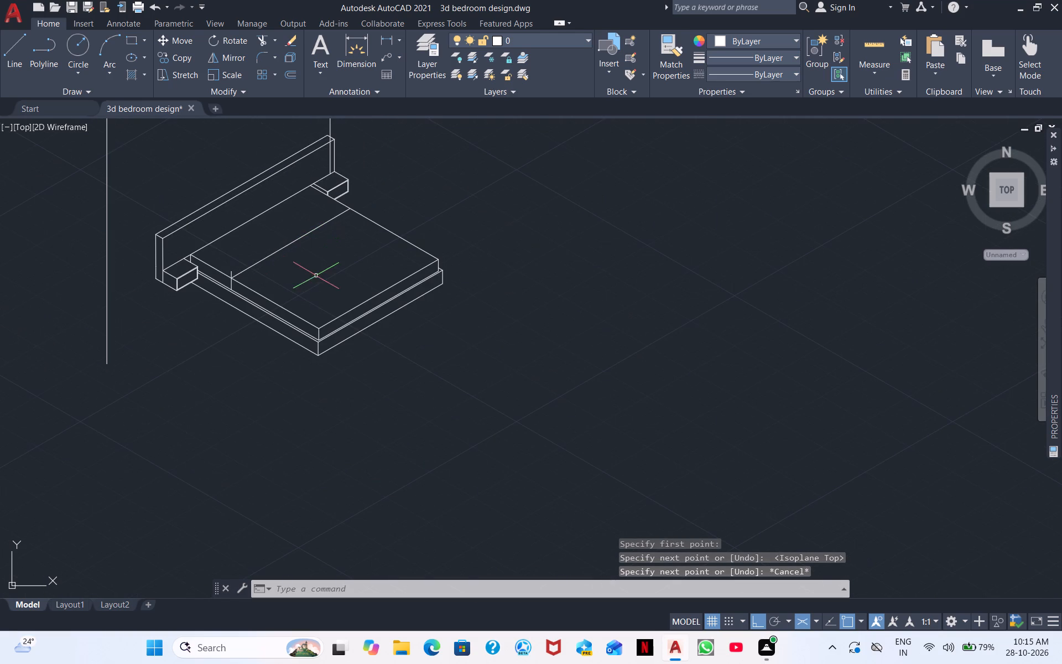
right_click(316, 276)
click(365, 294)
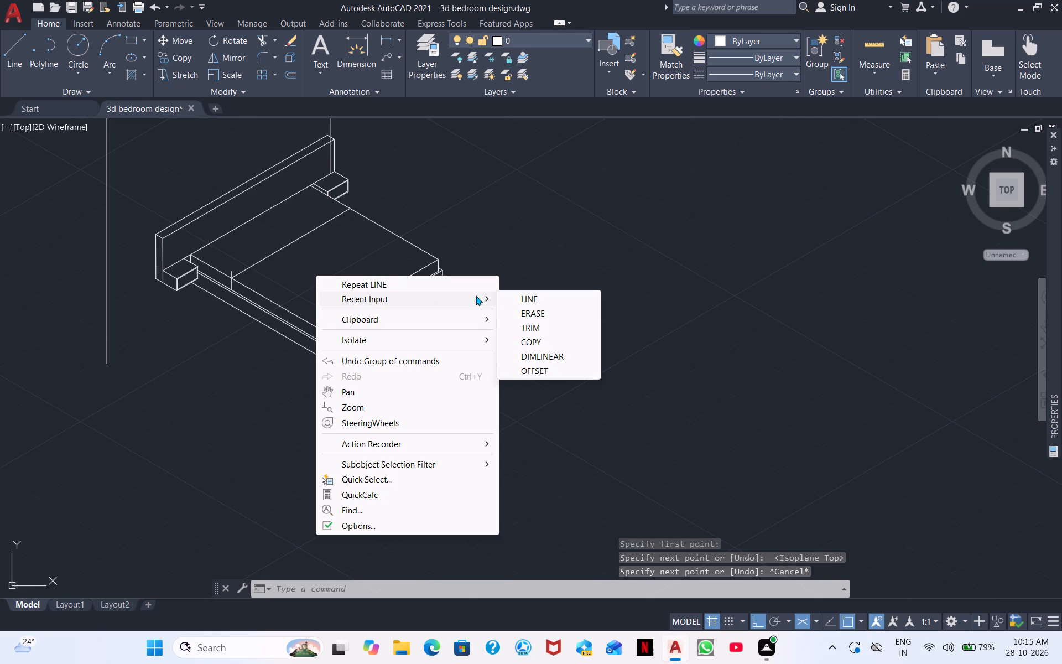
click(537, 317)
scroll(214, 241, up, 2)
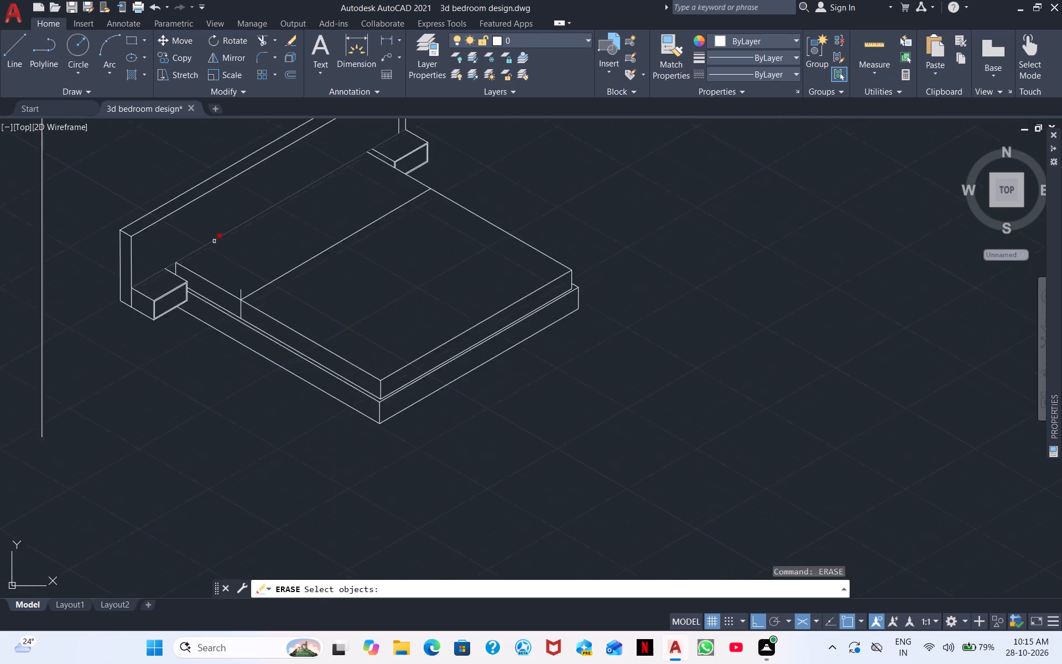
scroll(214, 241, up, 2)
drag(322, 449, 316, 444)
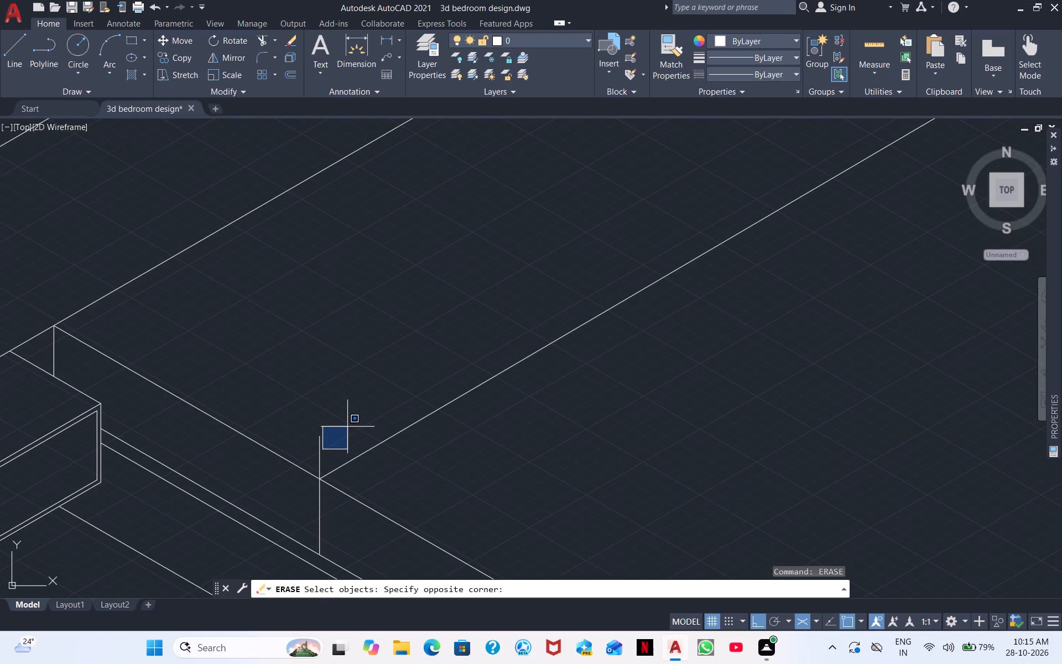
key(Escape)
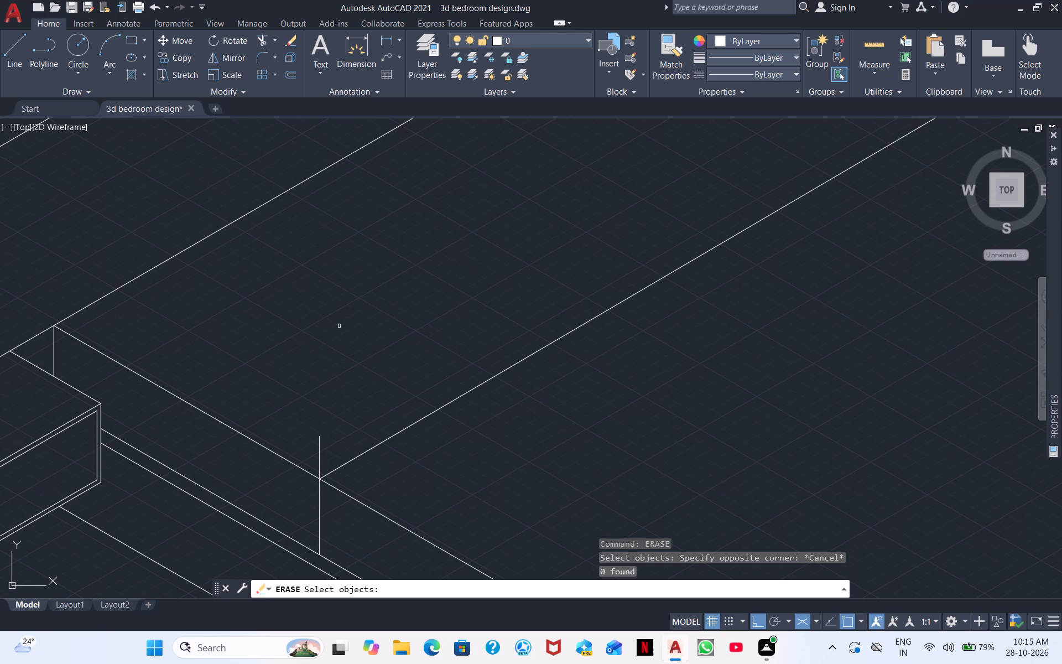
Trim the new vertical's overrunning end above the mattress's near top edge.
click(262, 40)
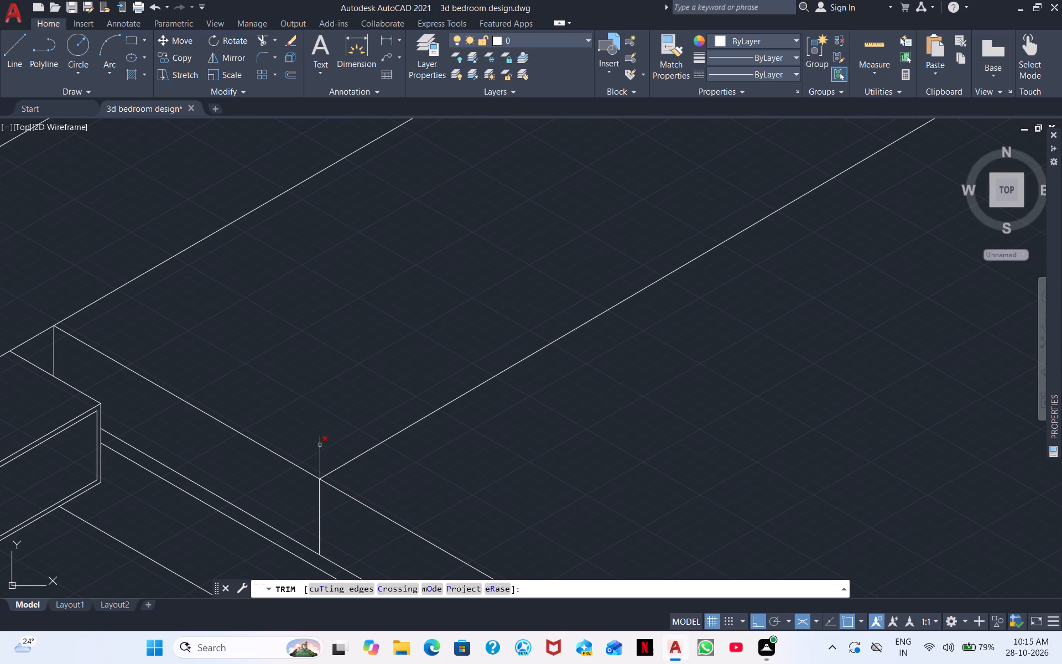
click(319, 447)
scroll(470, 452, down, 1)
scroll(582, 419, down, 1)
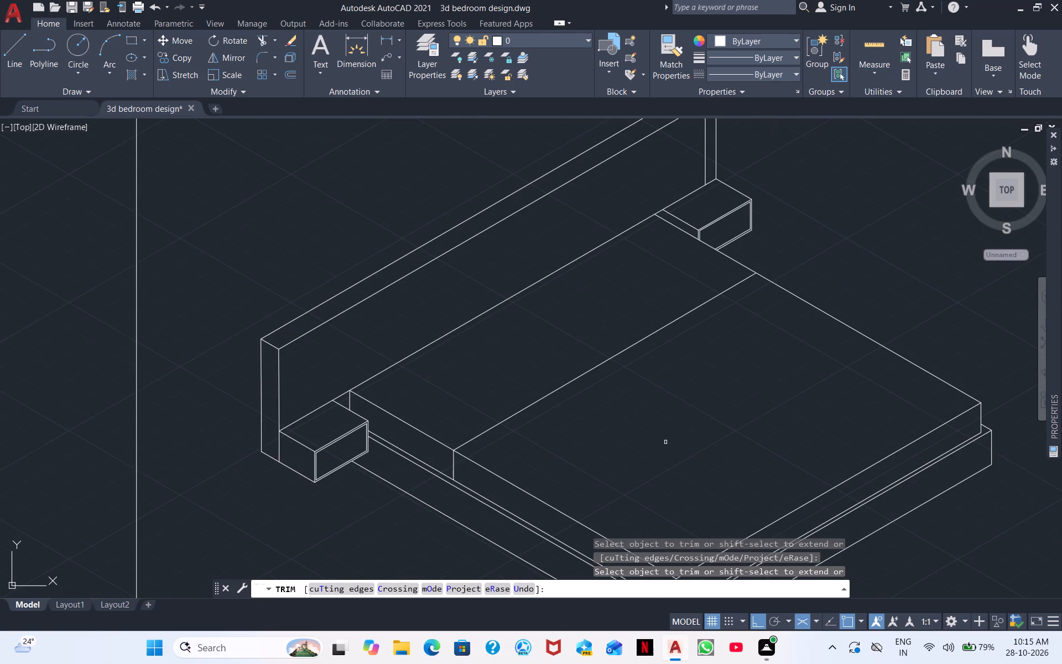
right_click(651, 438)
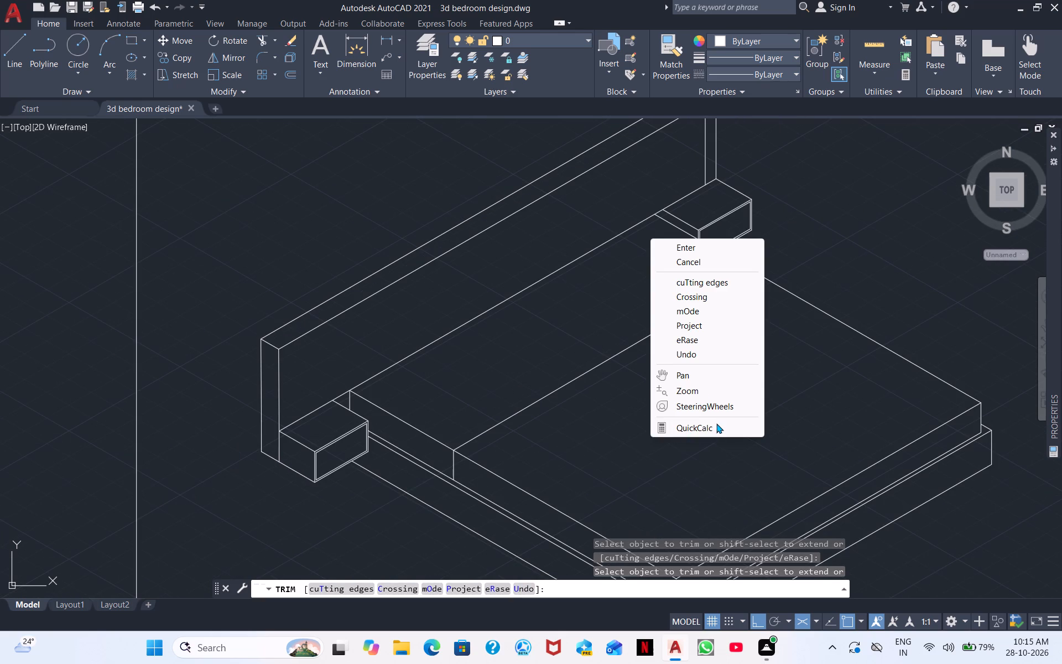
click(683, 246)
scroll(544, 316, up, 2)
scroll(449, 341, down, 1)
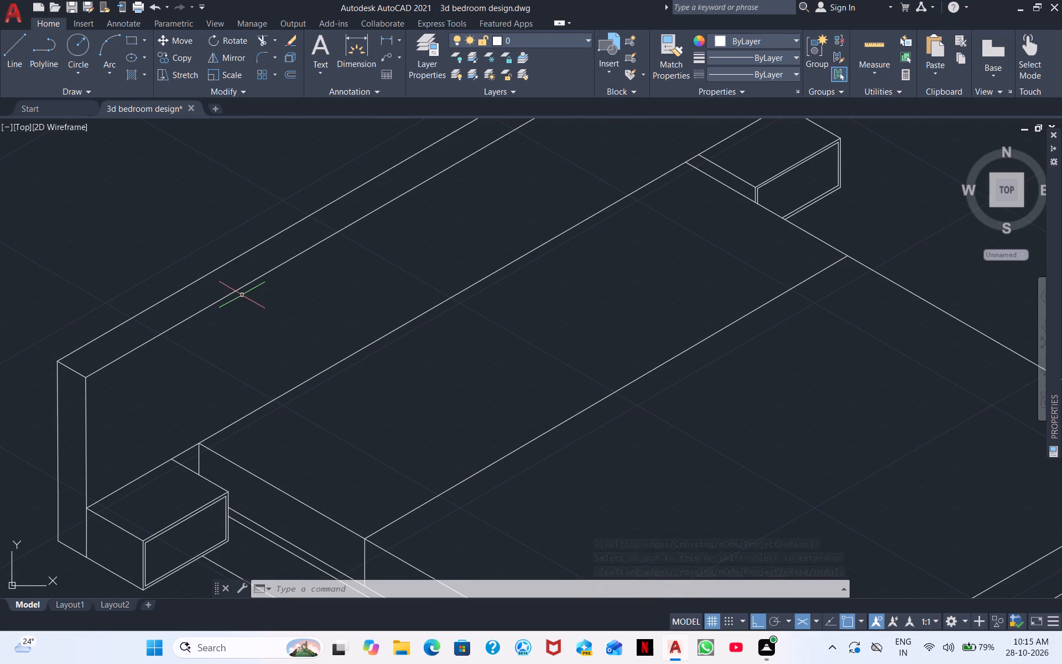
Draw a closed pillow-shaped spline across the mattress's head-end top edge, finishing it at its start point.
click(327, 587)
key(s)
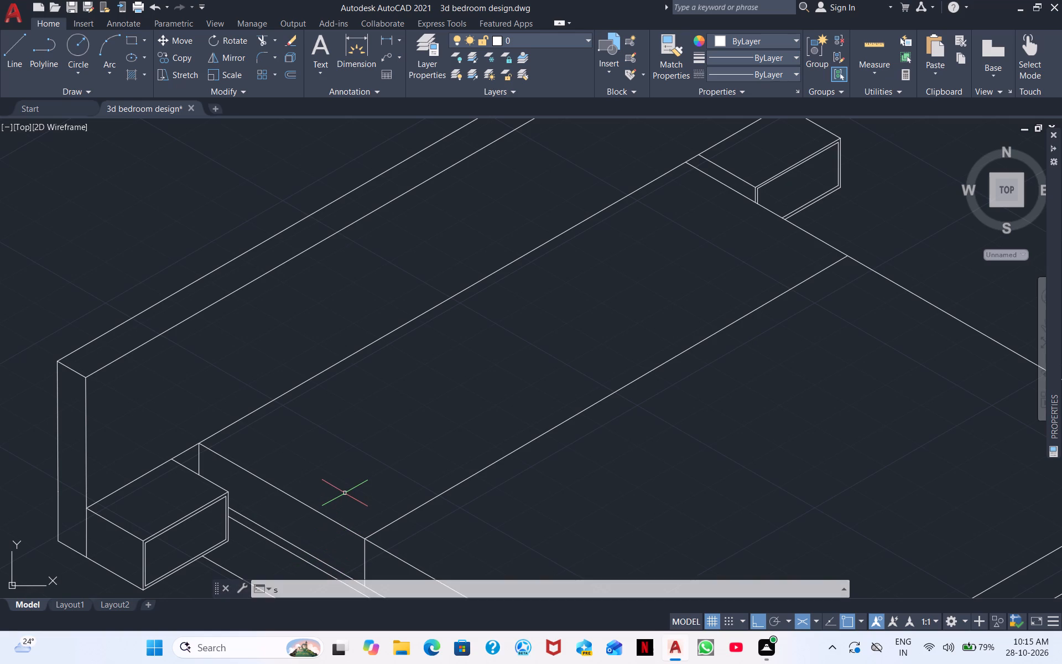
text(plin)
text(e)
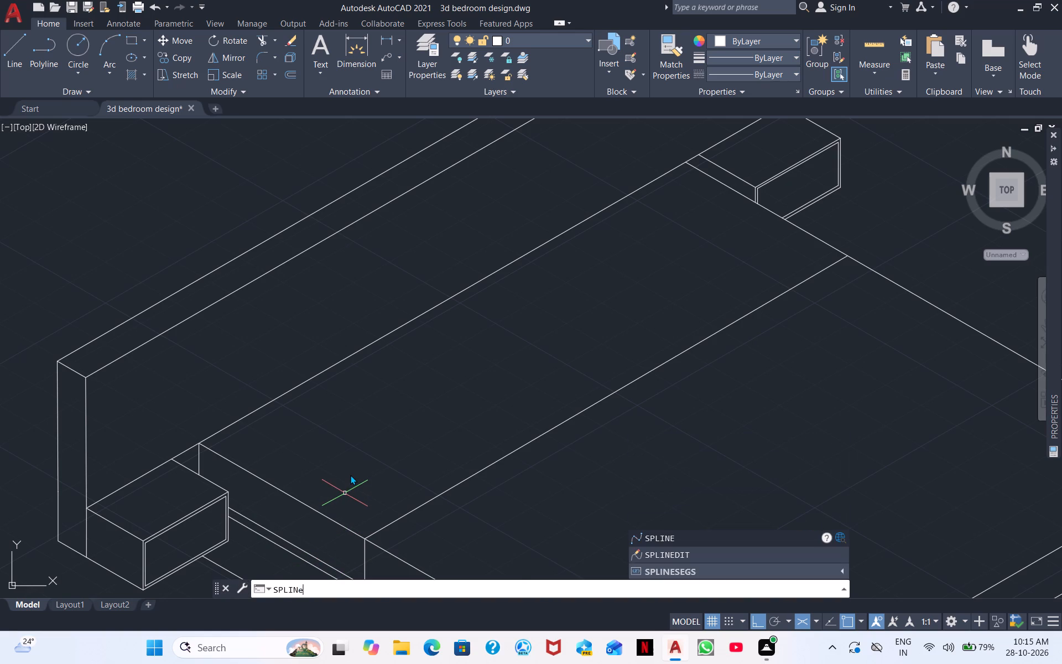
key(space)
click(255, 376)
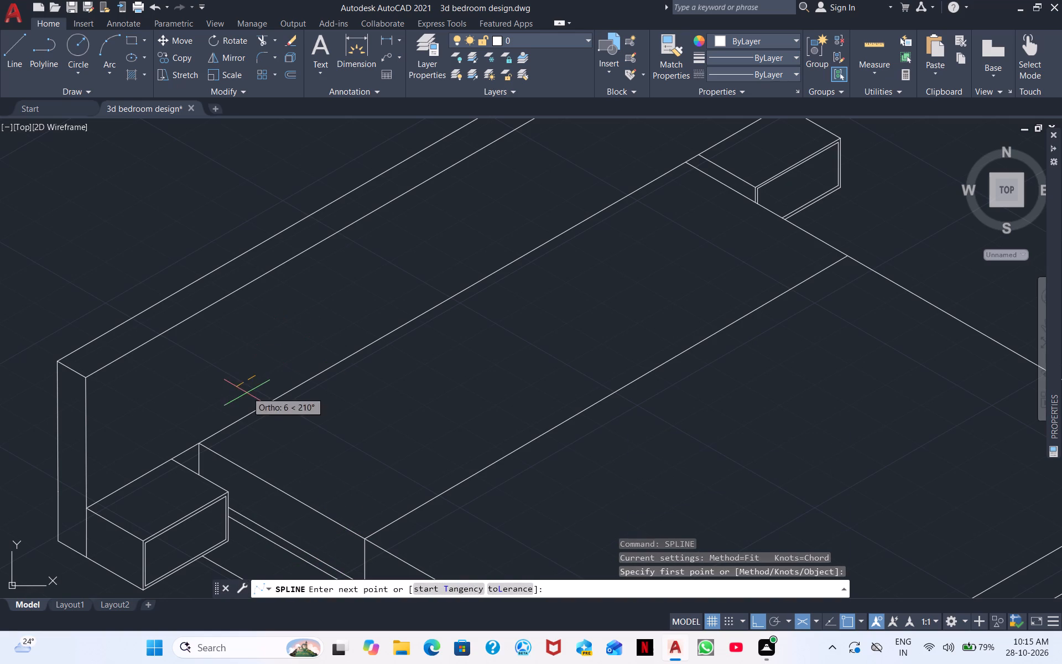
click(264, 411)
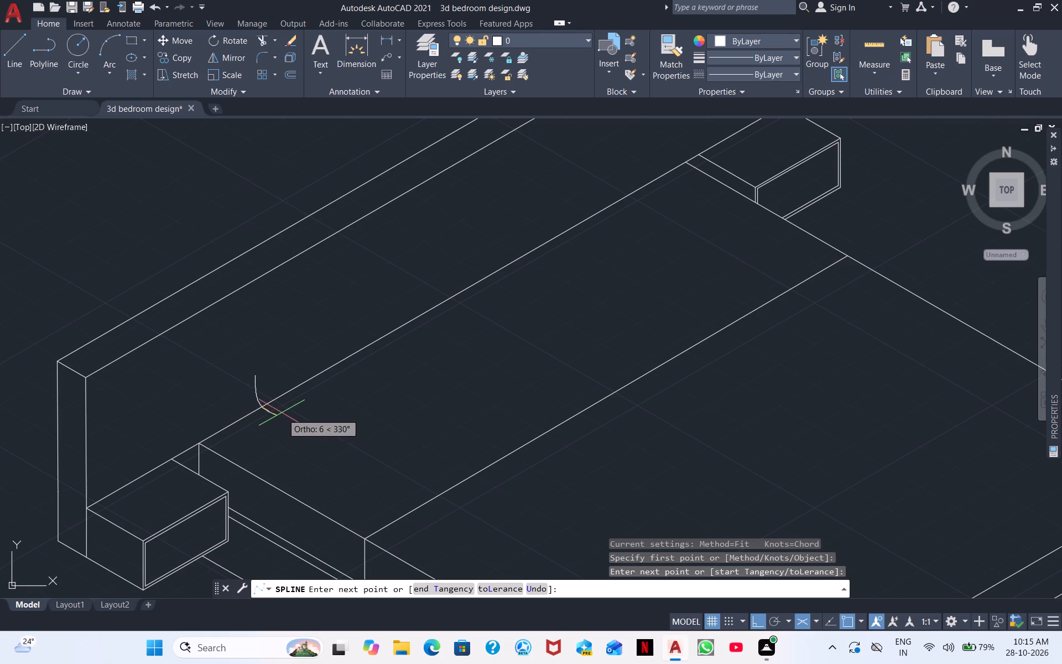
click(282, 410)
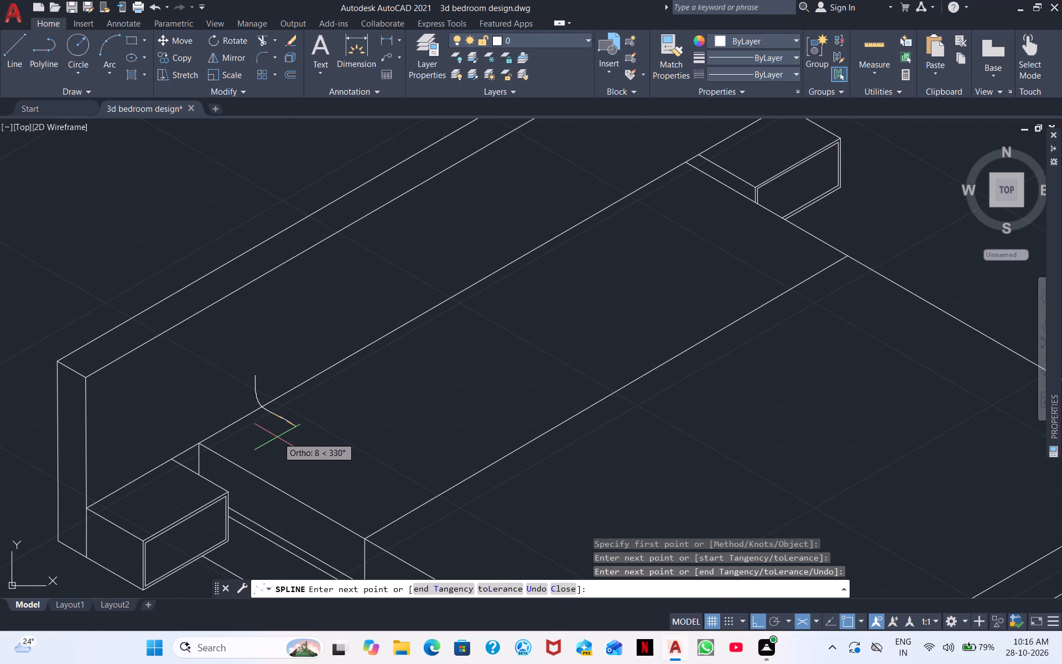
click(277, 437)
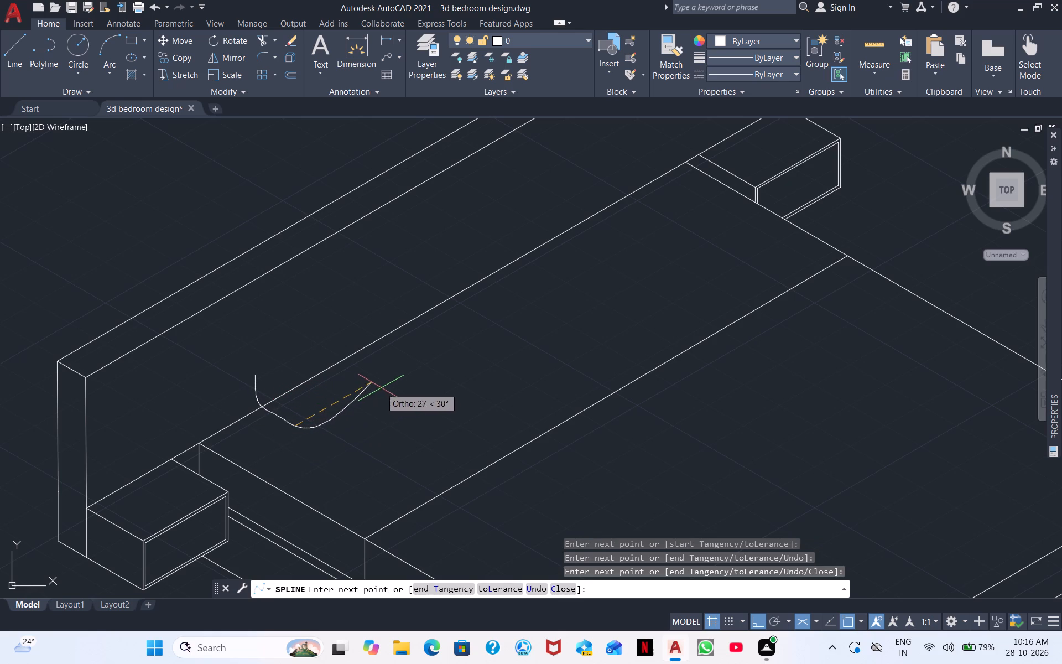
click(342, 406)
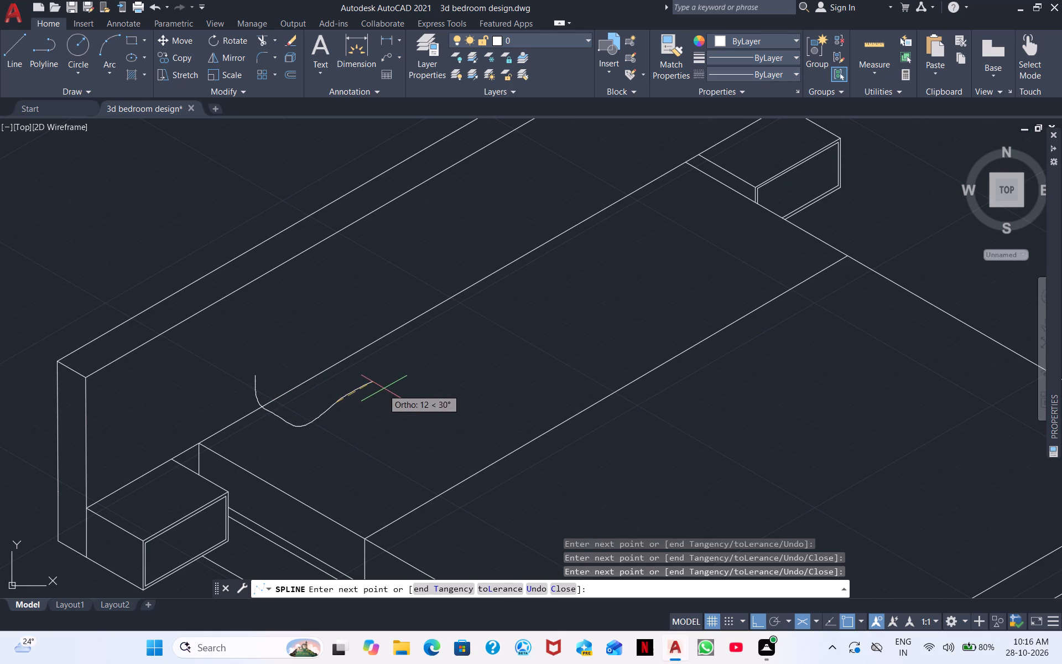
click(426, 350)
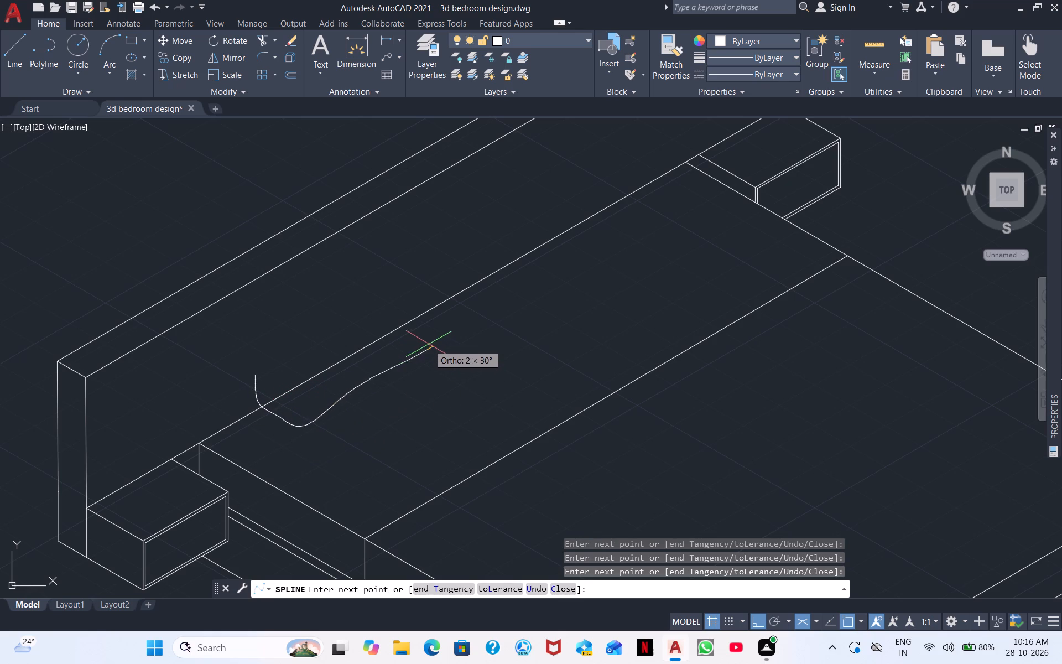
click(408, 323)
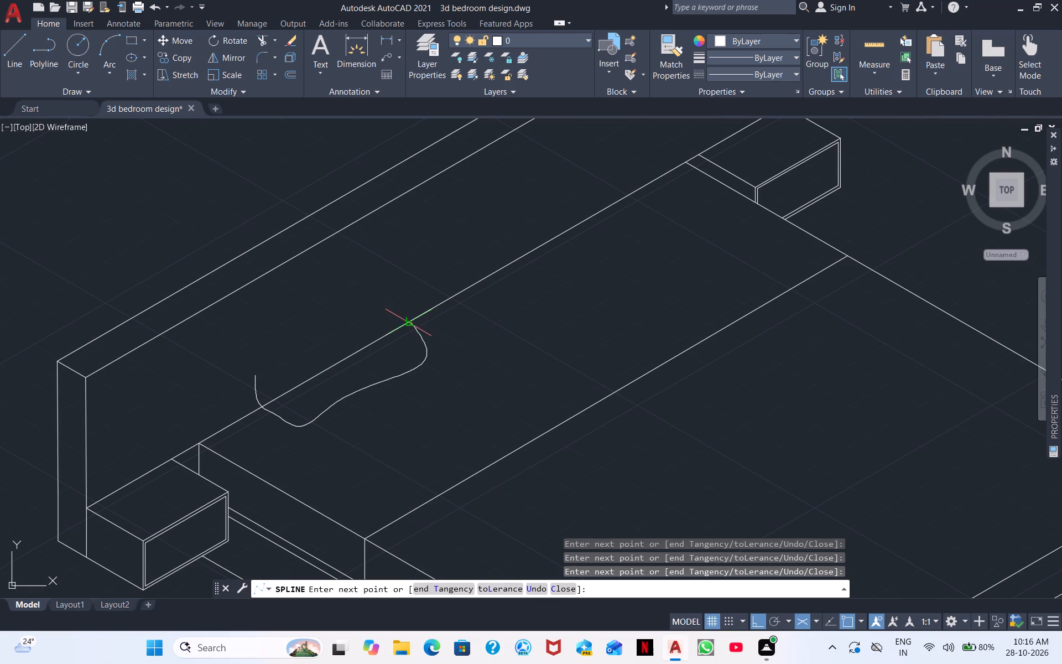
drag(391, 318, 385, 318)
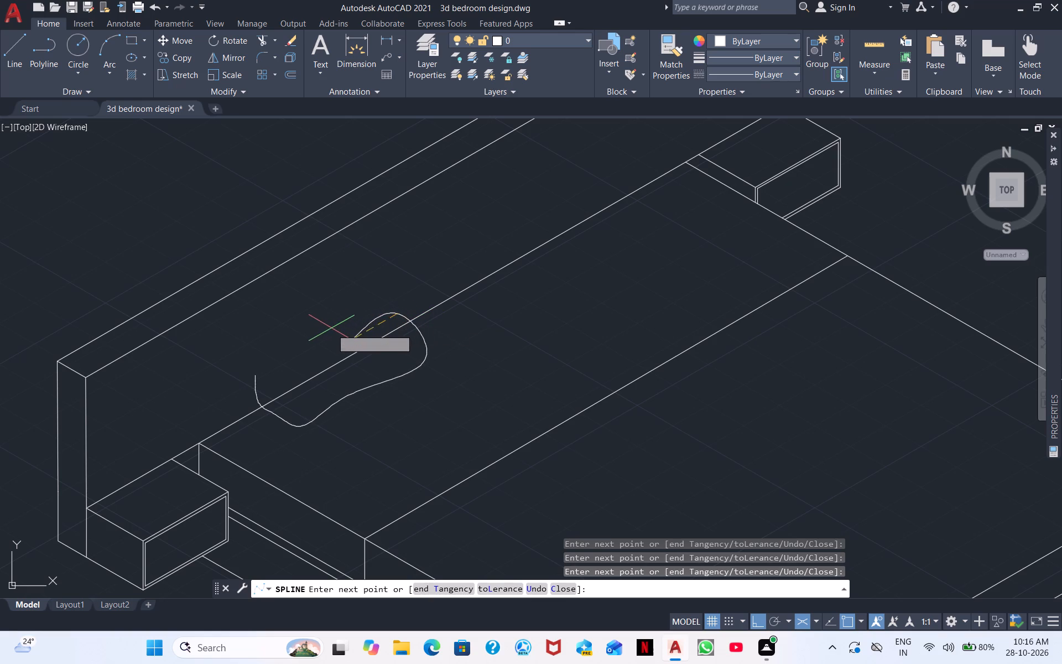
scroll(237, 360, up, 4)
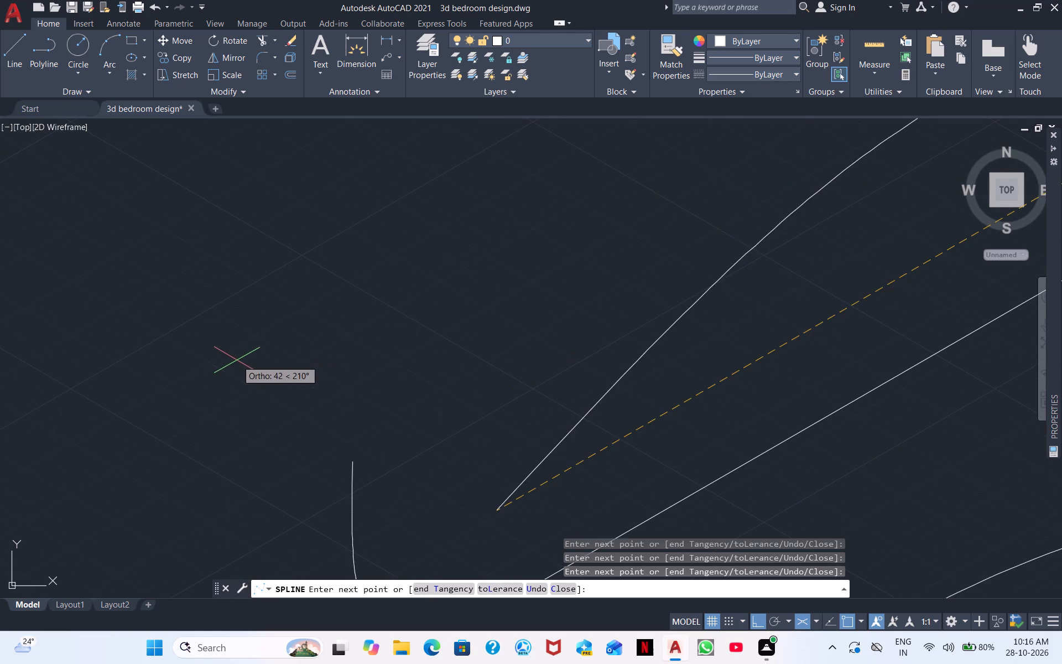
click(350, 458)
scroll(356, 457, down, 1)
scroll(480, 433, down, 1)
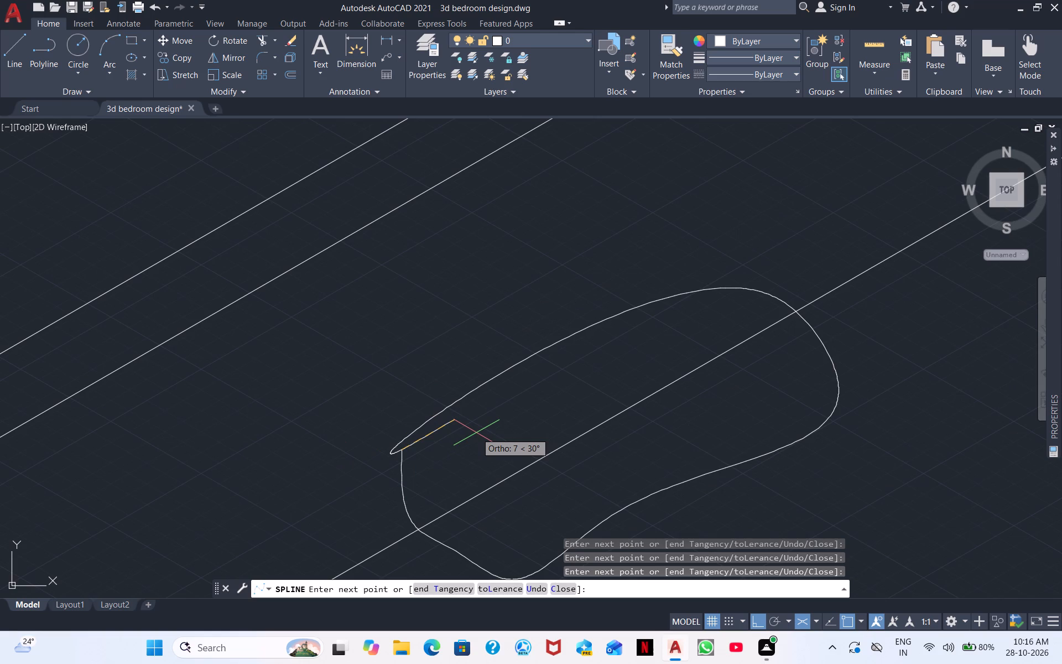
right_click(477, 431)
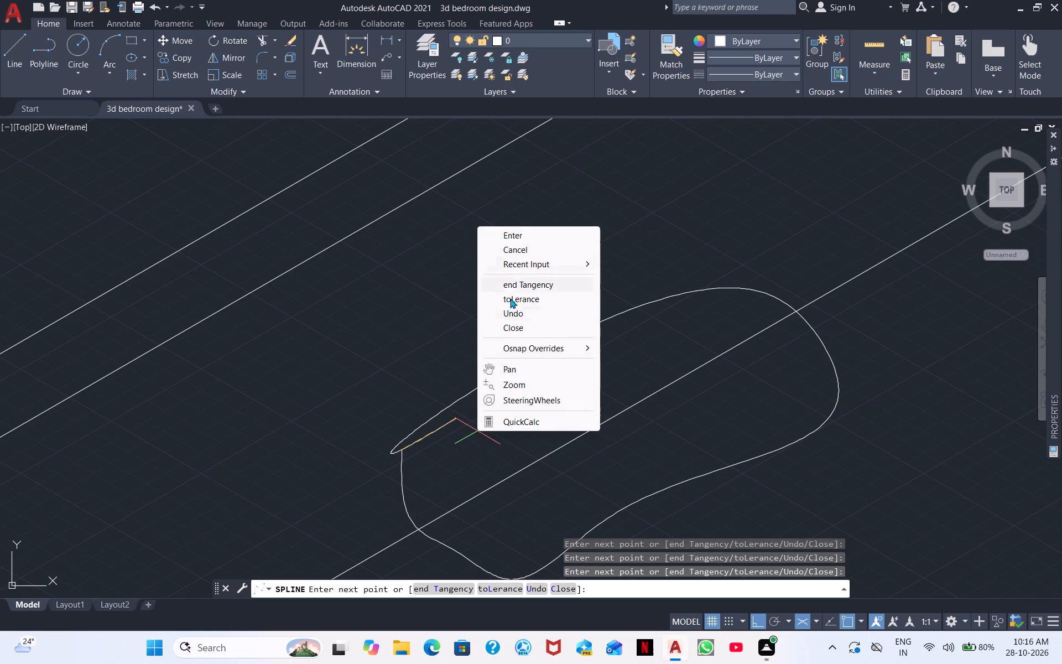
click(537, 238)
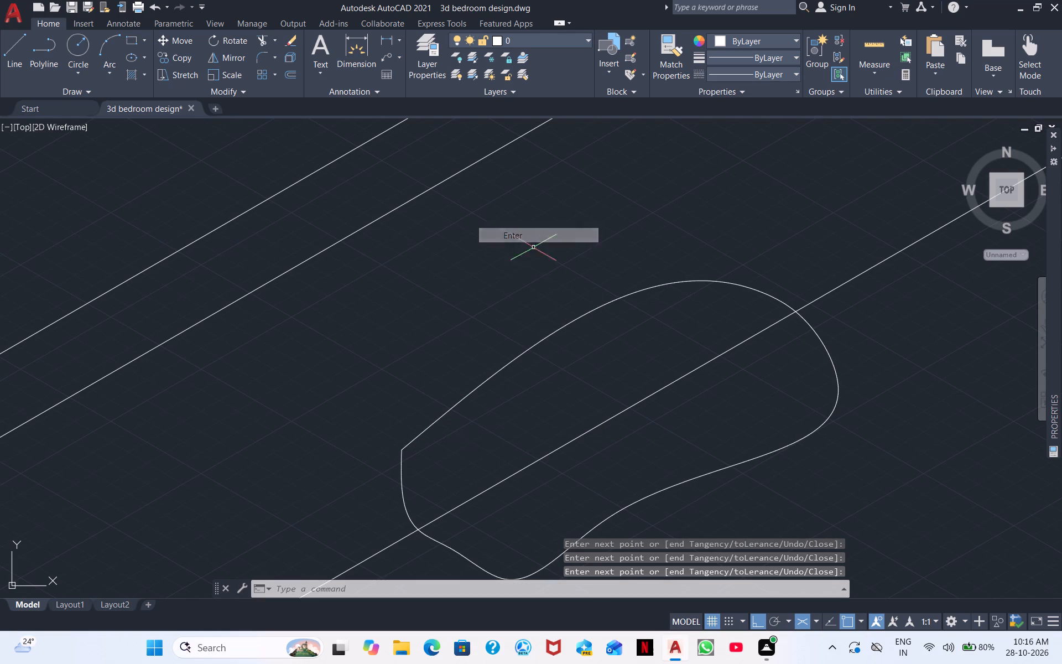
Stretch the spline's start corner outward in the 150° direction, toward the headboard.
scroll(502, 365, down, 2)
scroll(574, 367, up, 2)
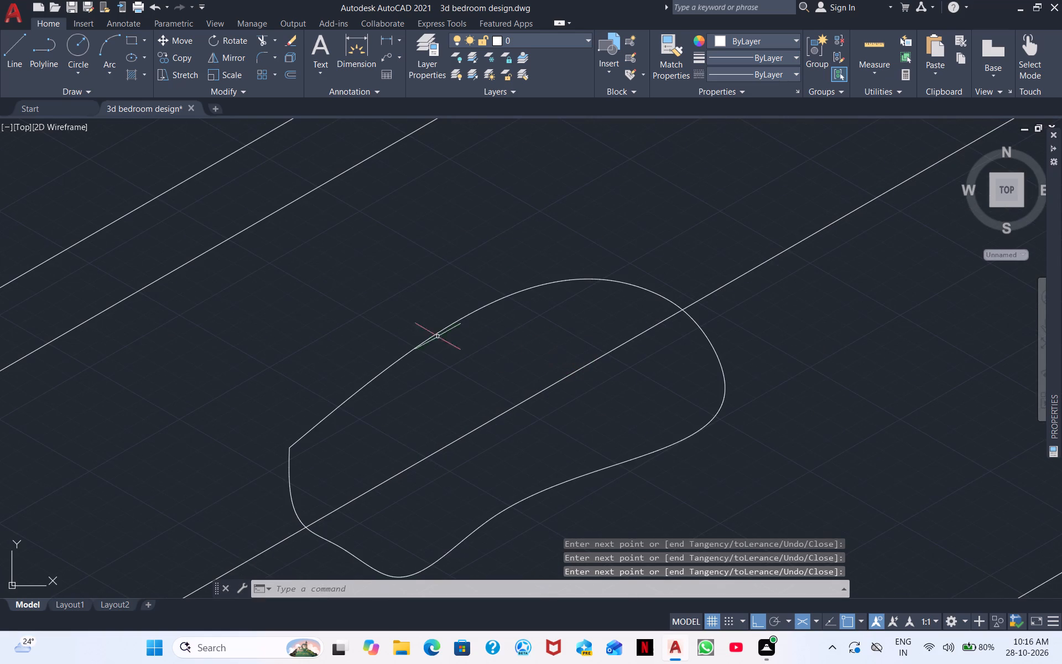
right_click(374, 461)
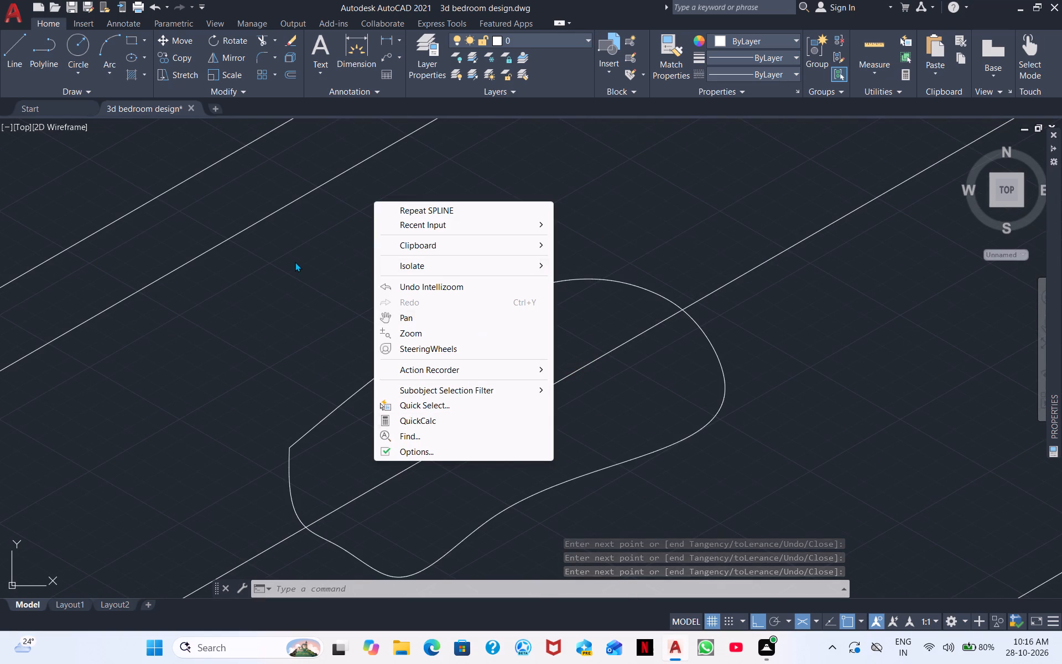
click(295, 262)
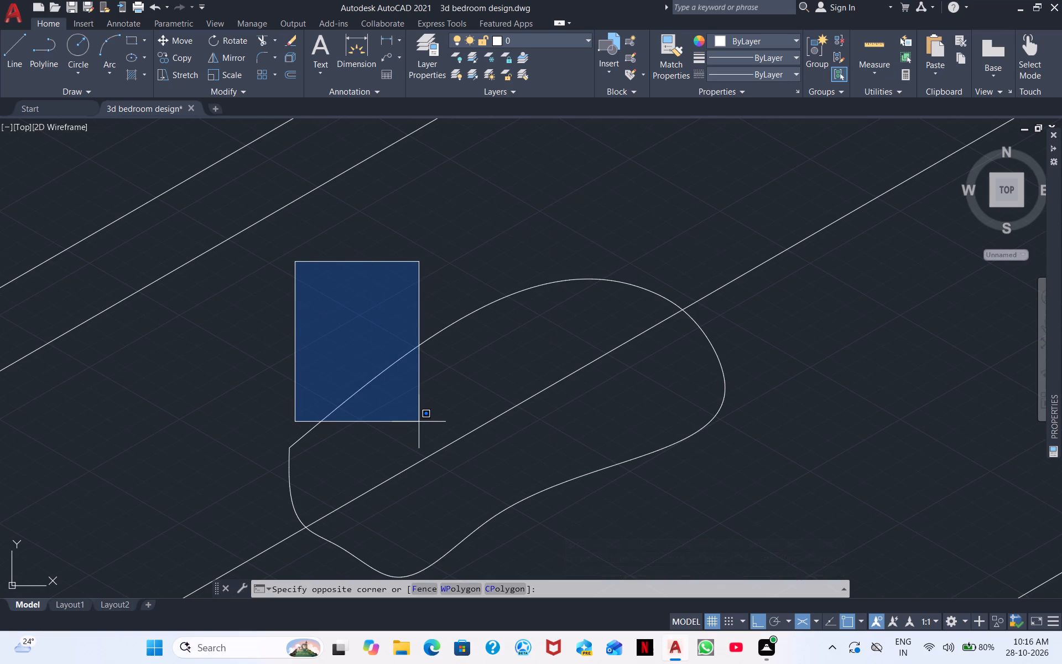
click(420, 422)
drag(421, 418, 402, 405)
click(312, 354)
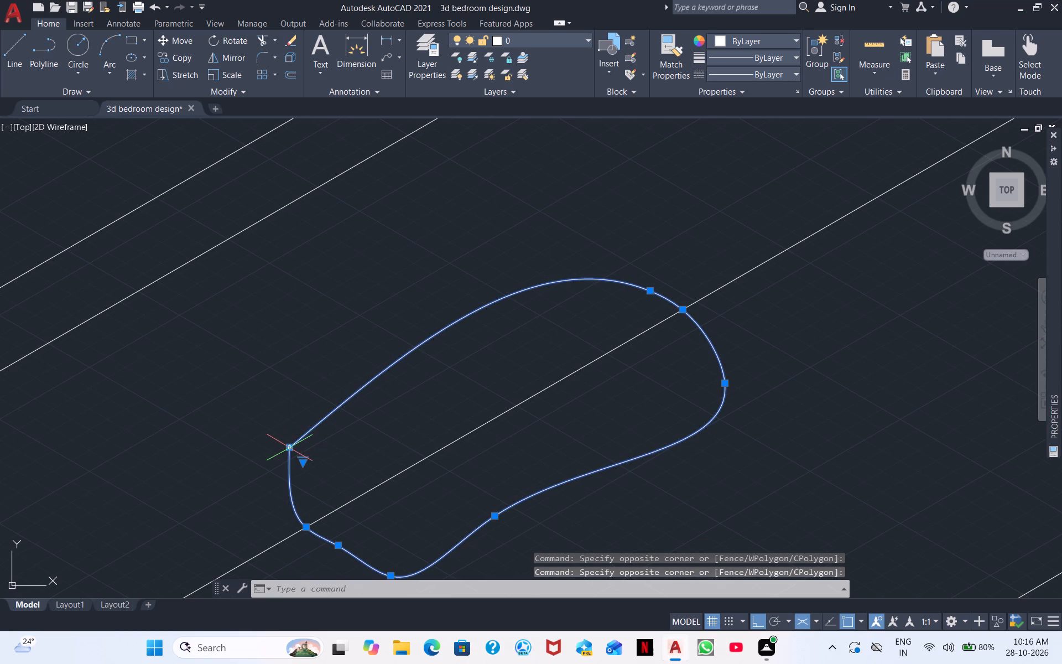
drag(287, 445, 295, 424)
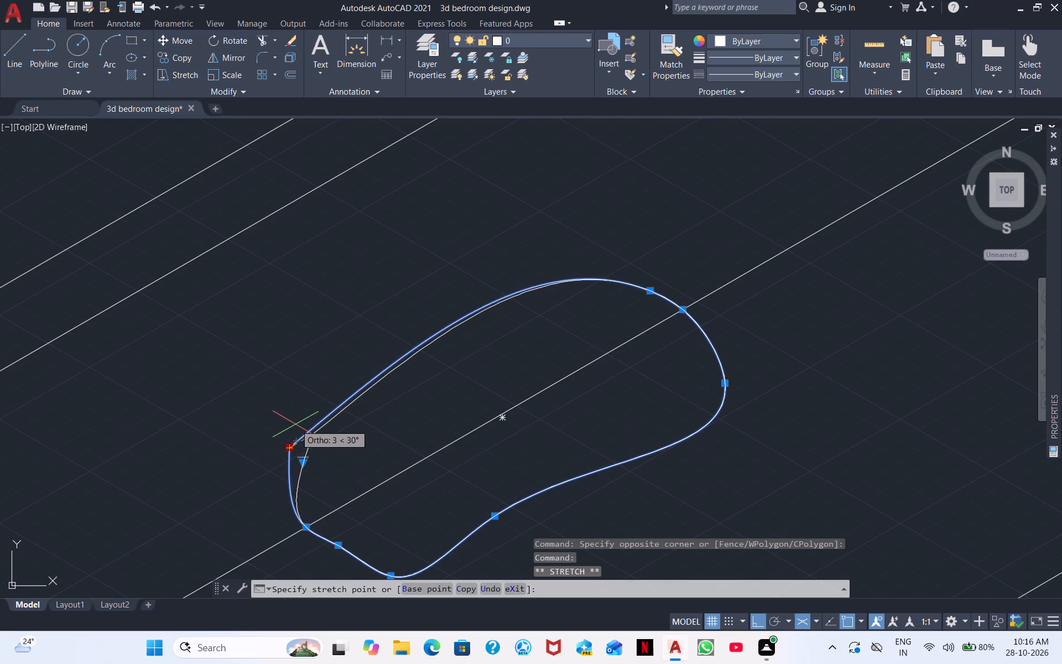
drag(295, 424, 271, 430)
click(271, 430)
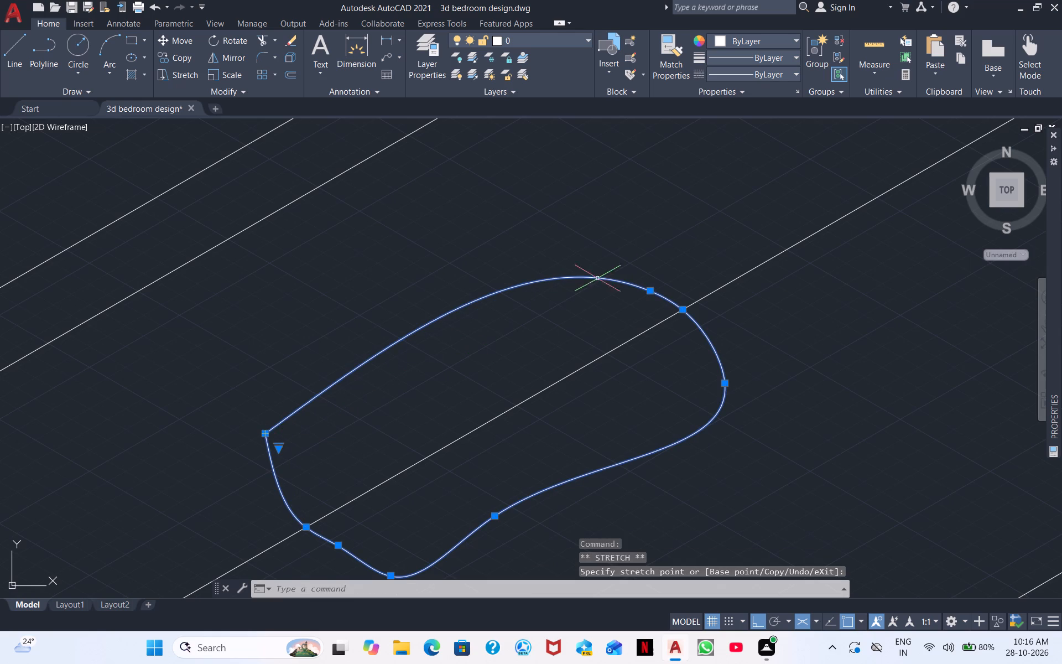
Stretch the spline's fit point on the headboard side of the mattress edge in the 30° direction, toward the bed's far side.
drag(650, 291, 629, 266)
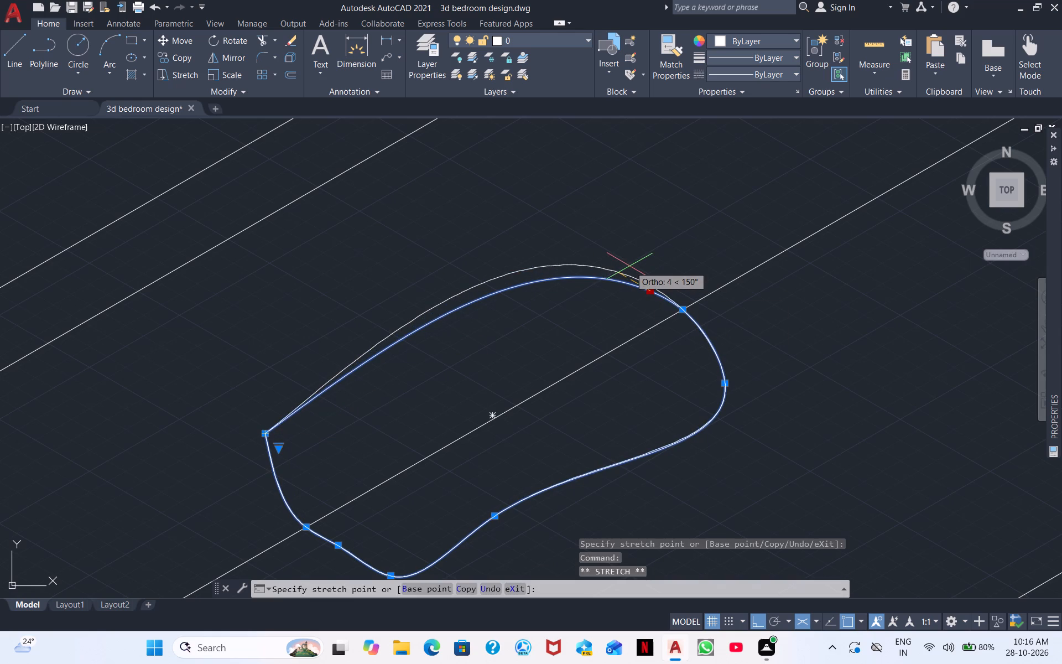
drag(629, 266, 649, 226)
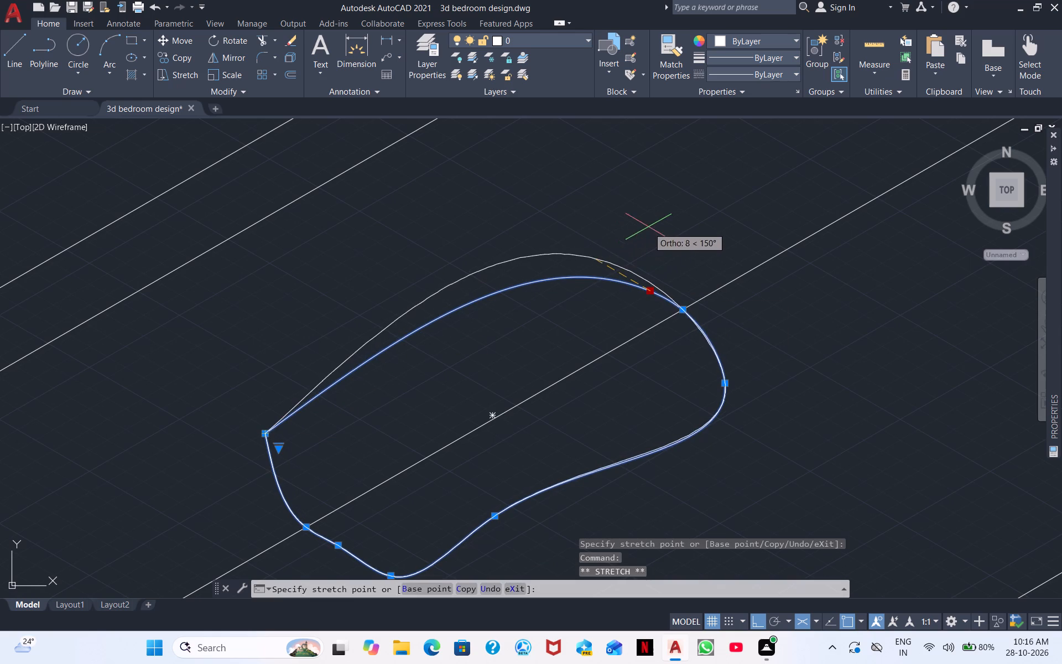
drag(649, 226, 653, 209)
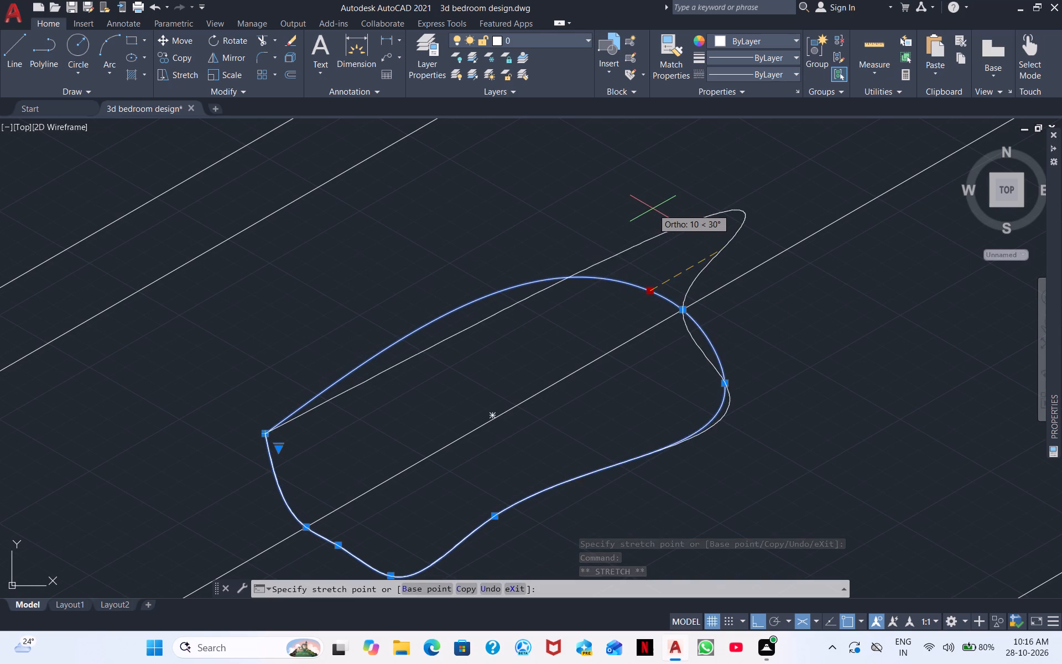
drag(653, 209, 654, 206)
click(654, 206)
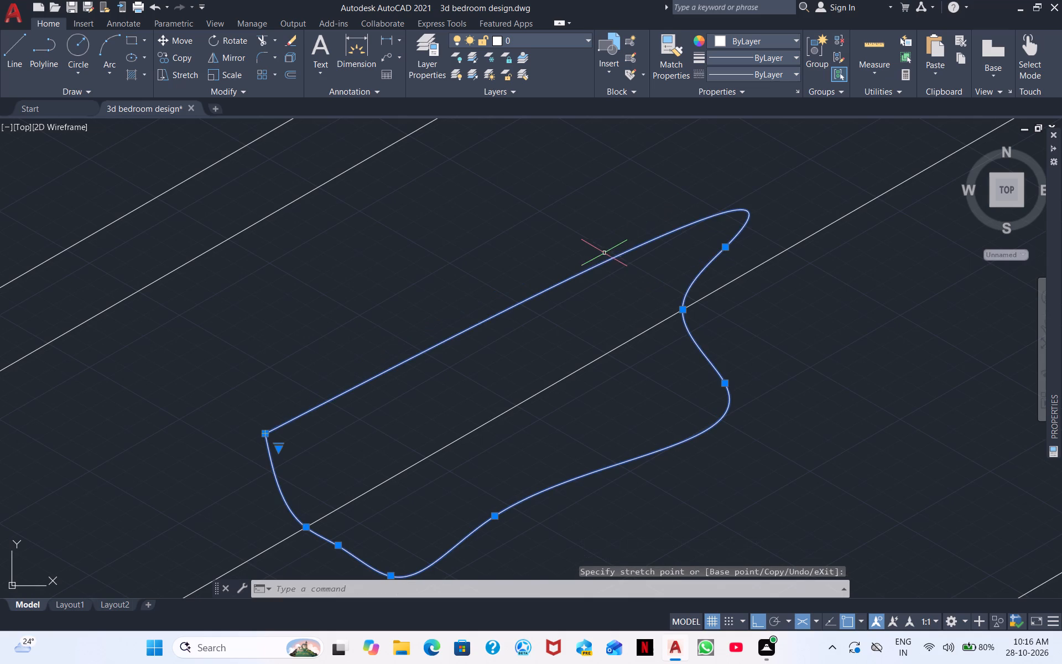
Stretch the spline's far-end fit point along the mattress's head-end edge, toward the bed's far side.
scroll(678, 309, up, 3)
click(691, 309)
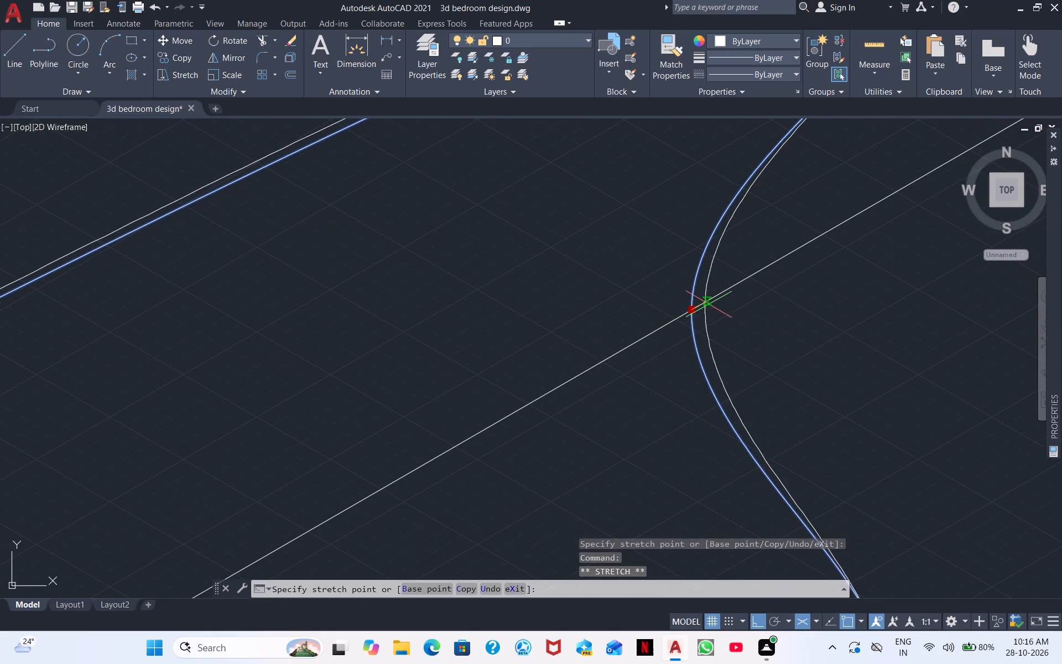
drag(813, 292, 849, 301)
scroll(839, 312, down, 3)
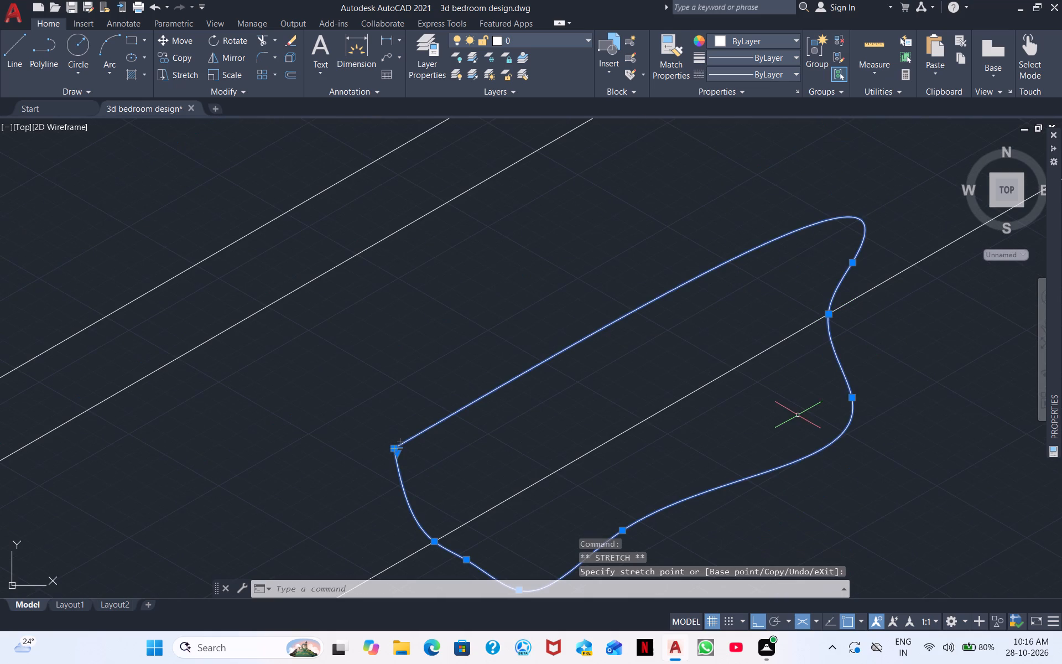
middle_drag(772, 422, 450, 333)
scroll(446, 388, down, 1)
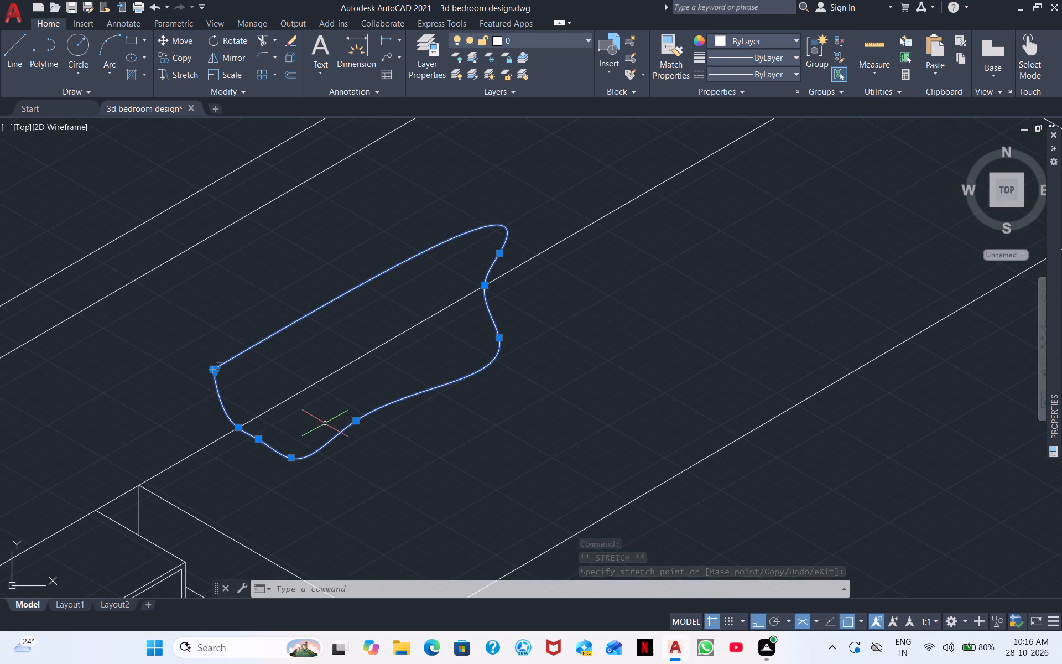
click(241, 426)
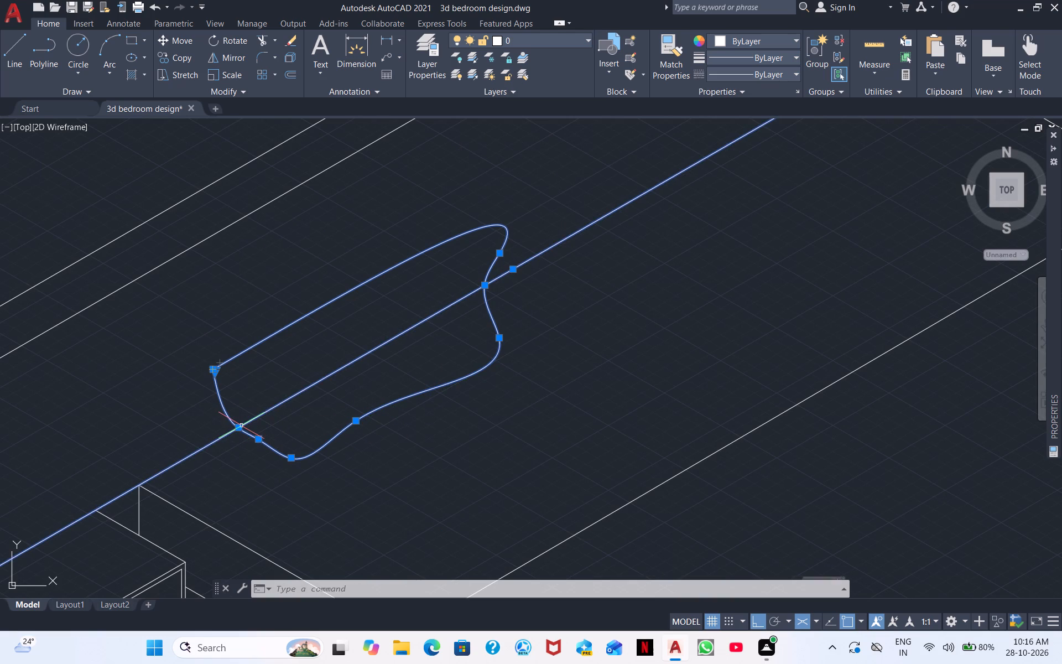
key(Escape)
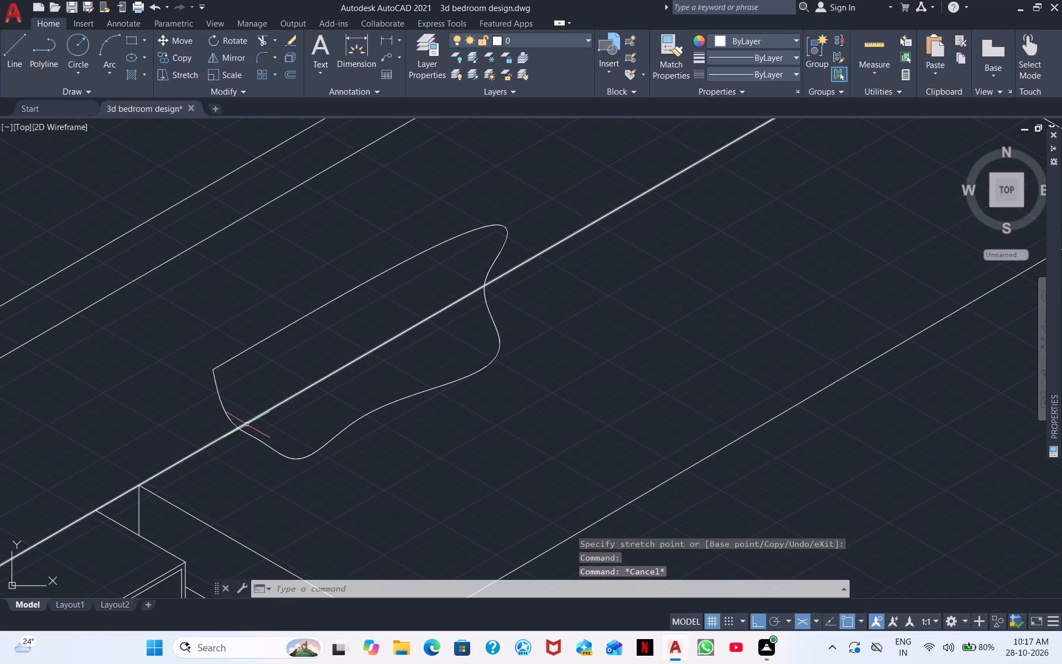
Move the pillow spline in the 330° direction so it lies fully on the mattress top, just inside the head-end edge.
click(244, 393)
click(207, 355)
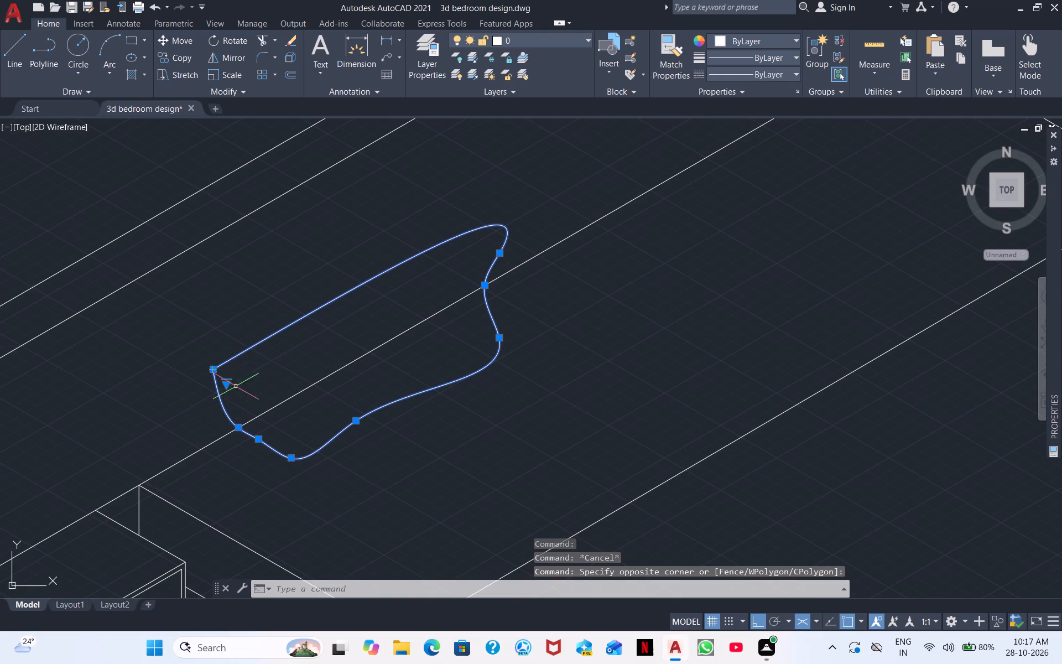
scroll(236, 400, up, 2)
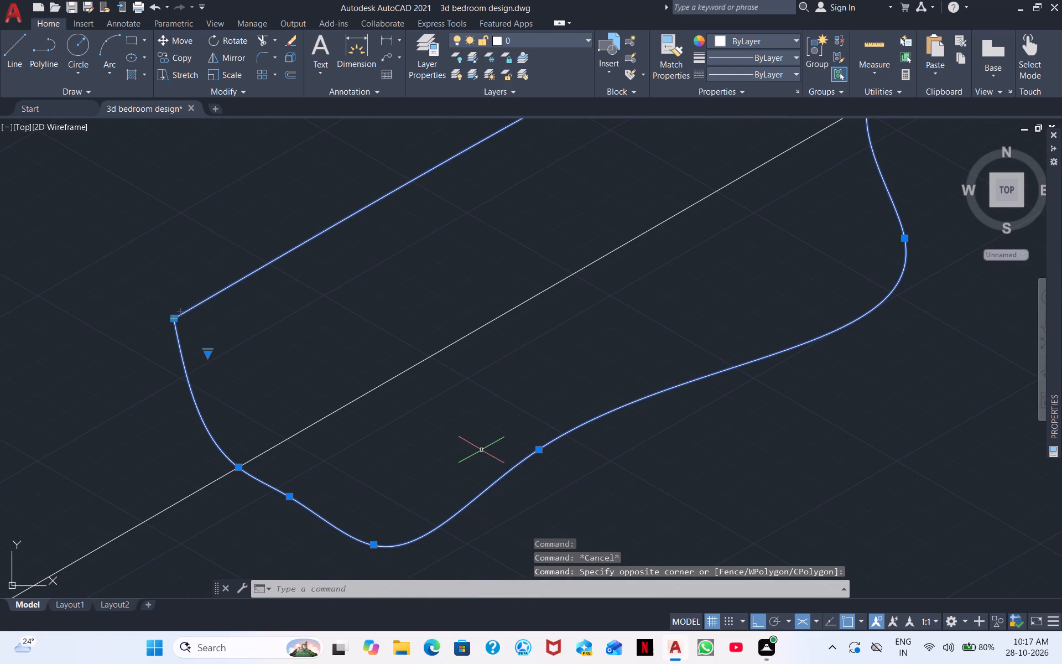
right_click(481, 449)
click(516, 207)
drag(545, 326, 566, 364)
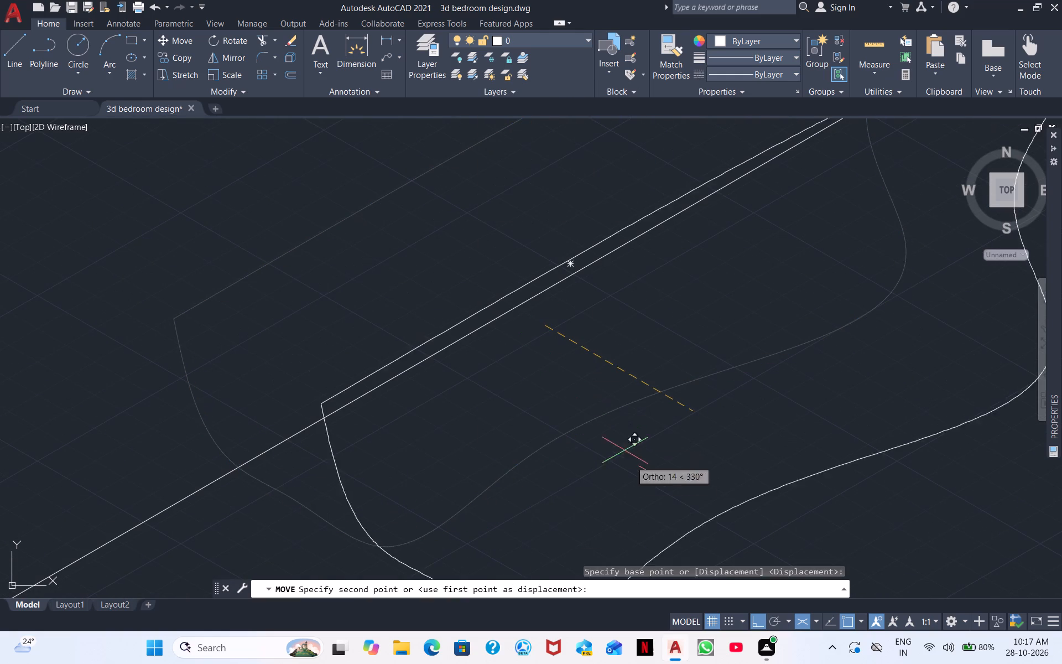
click(653, 499)
Shift the whole pillow spline slightly toward the mattress's near side.
middle_drag(642, 430, 347, 340)
scroll(347, 340, down, 2)
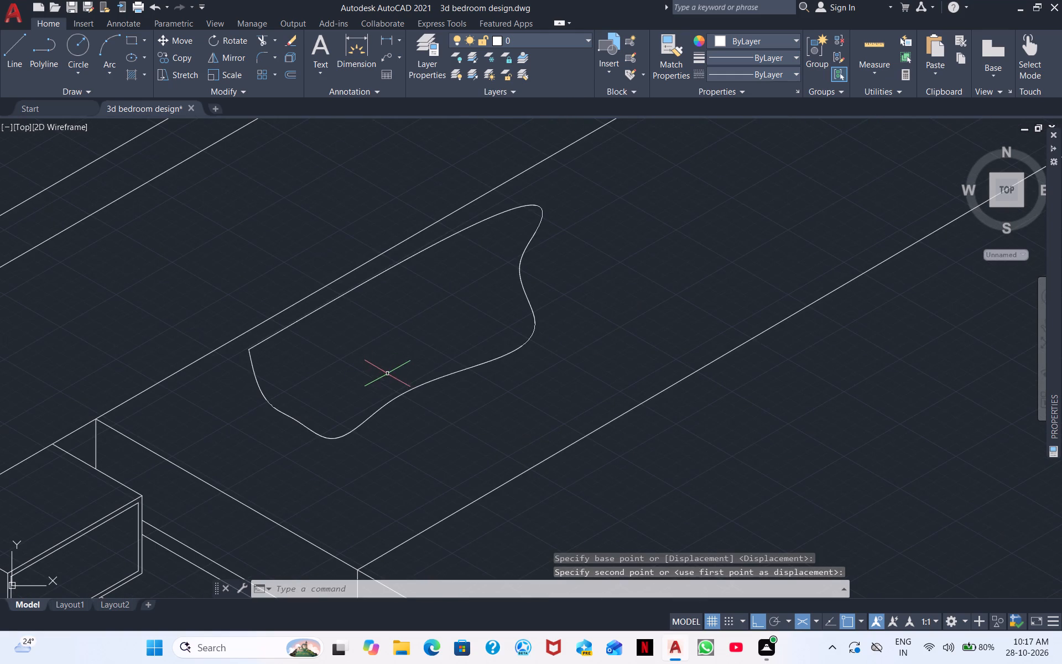
click(531, 206)
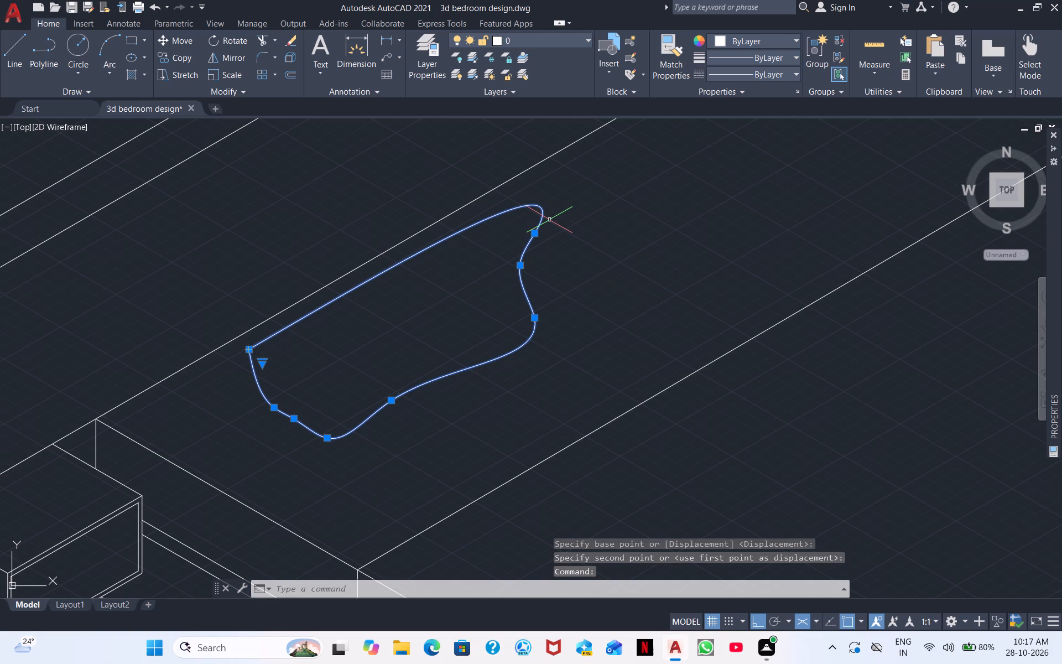
drag(538, 227, 524, 232)
click(517, 241)
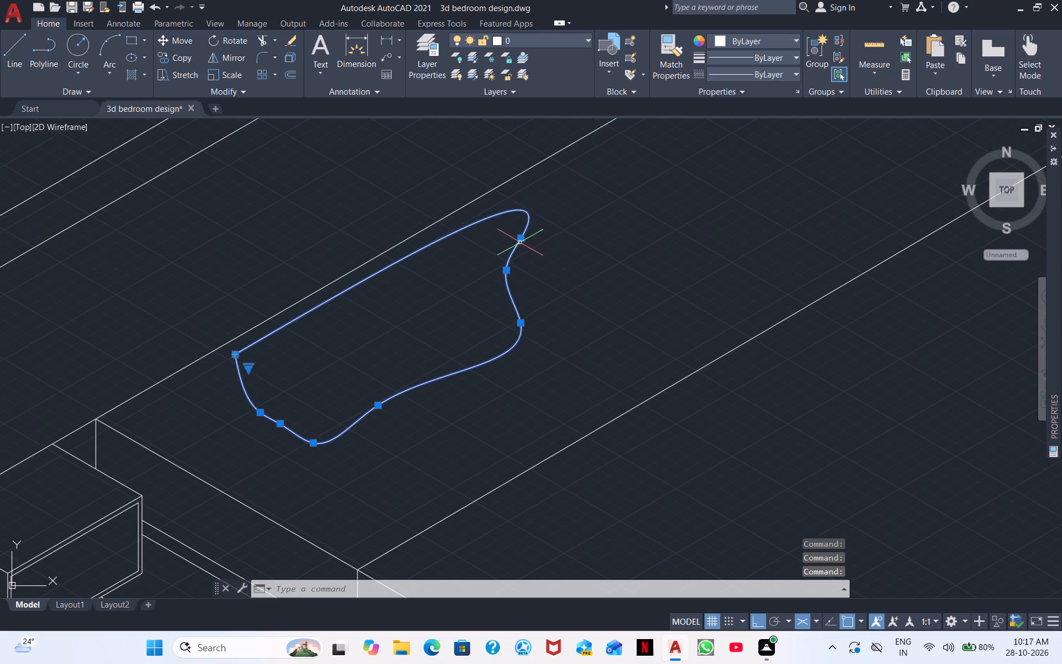
Stretch the two fit points nearest the headboard on the pillow spline's far end inward, toward the bed's near side.
drag(523, 240, 499, 259)
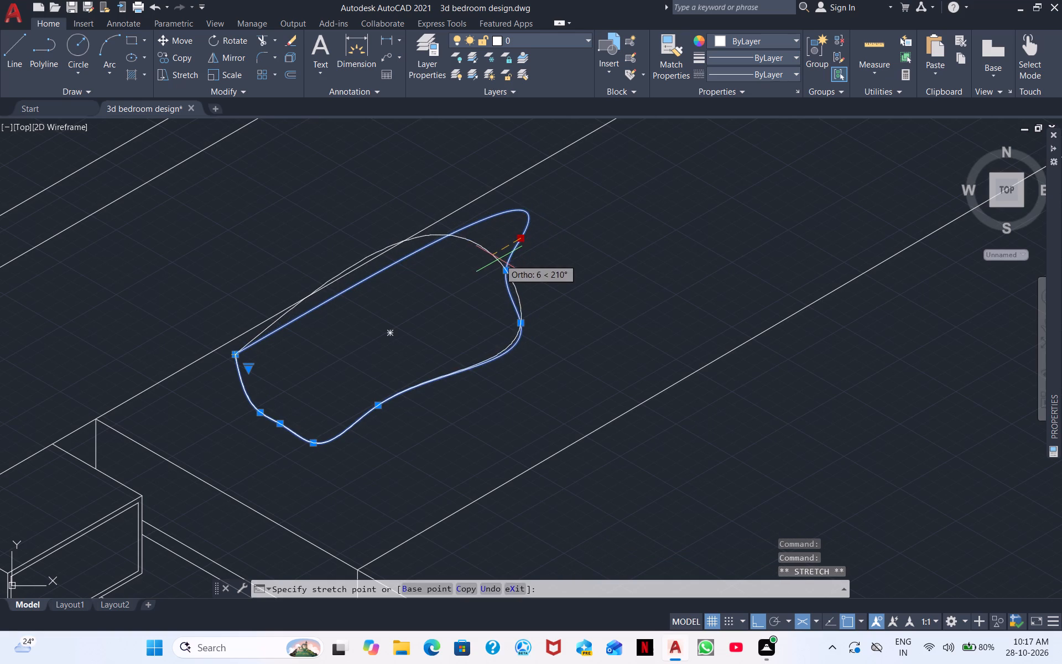
drag(499, 259, 490, 246)
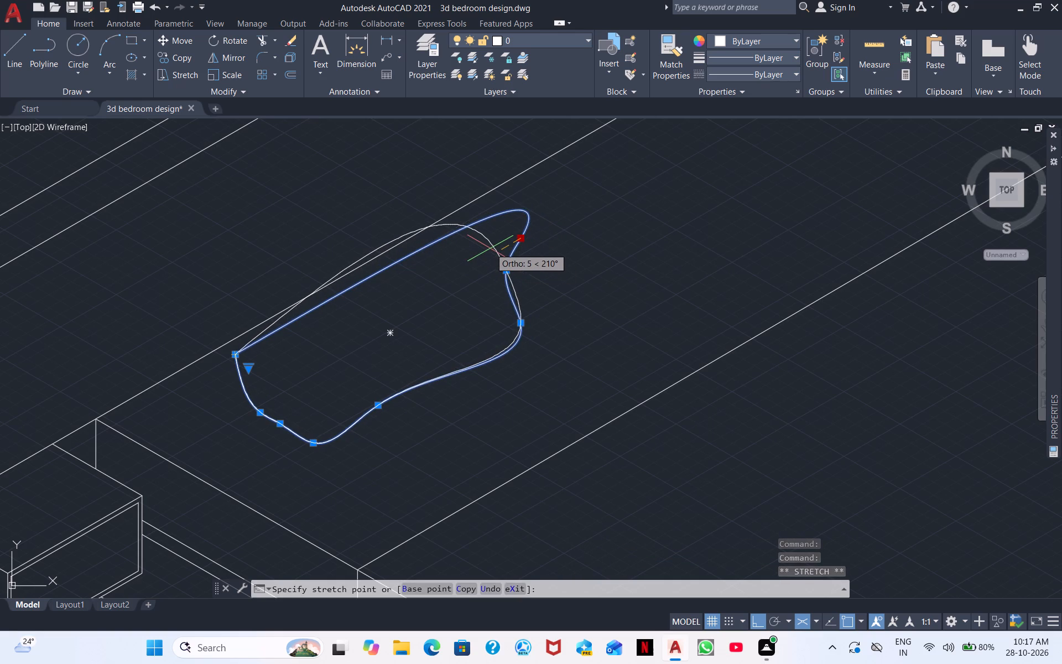
click(490, 238)
drag(506, 229, 492, 253)
click(492, 253)
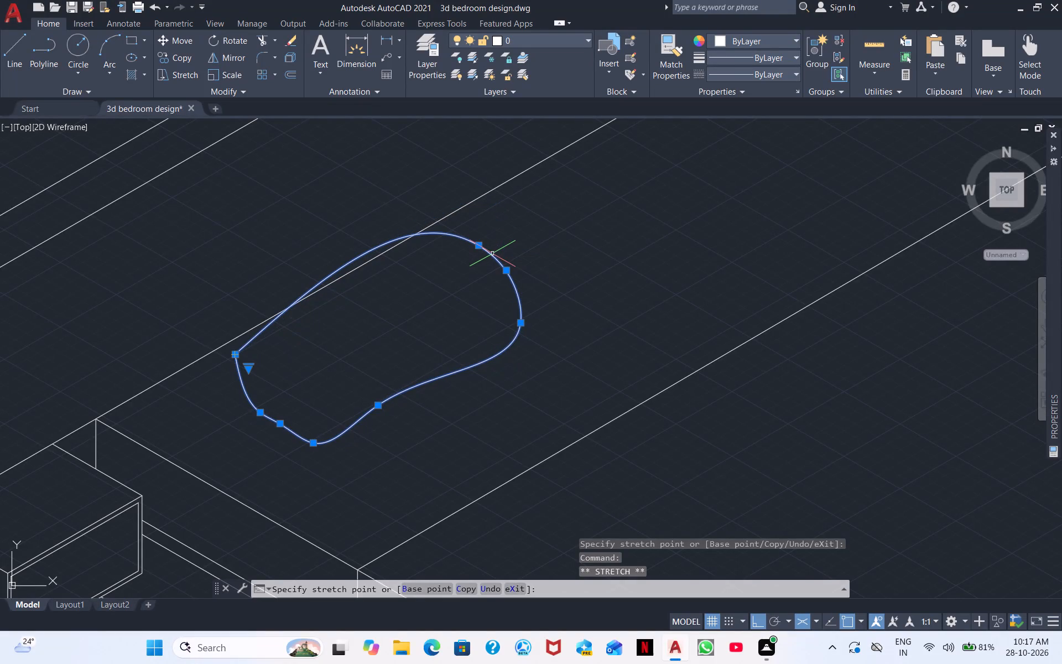
drag(503, 268, 497, 279)
click(497, 279)
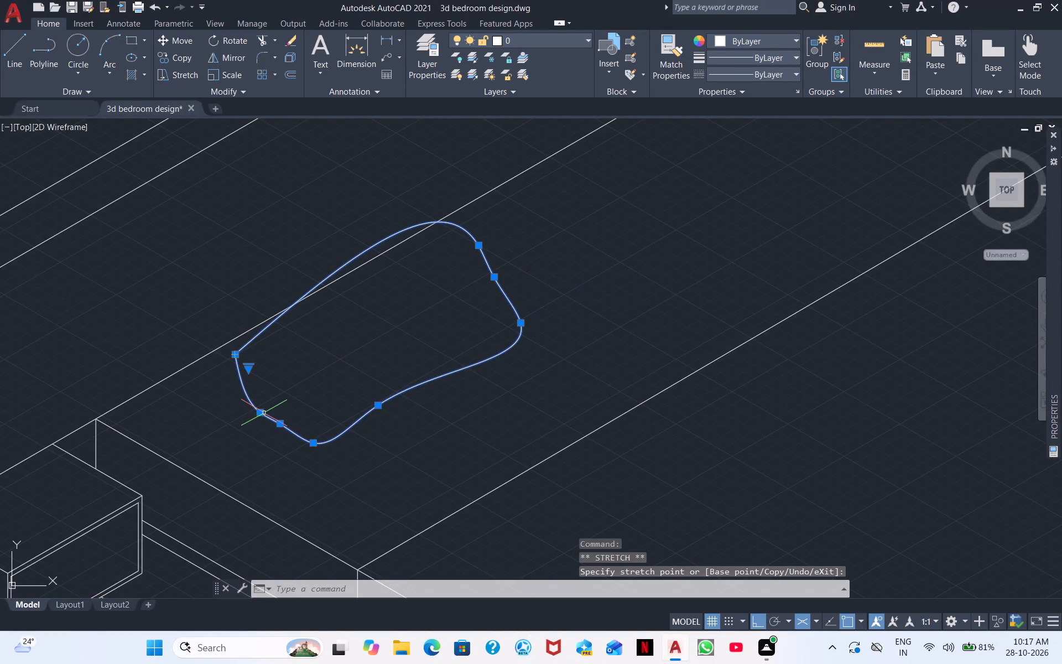
Stretch the pillow spline's near-end fit point closest to its sharp corner slightly toward the headboard, in the 150° direction.
drag(260, 414, 261, 398)
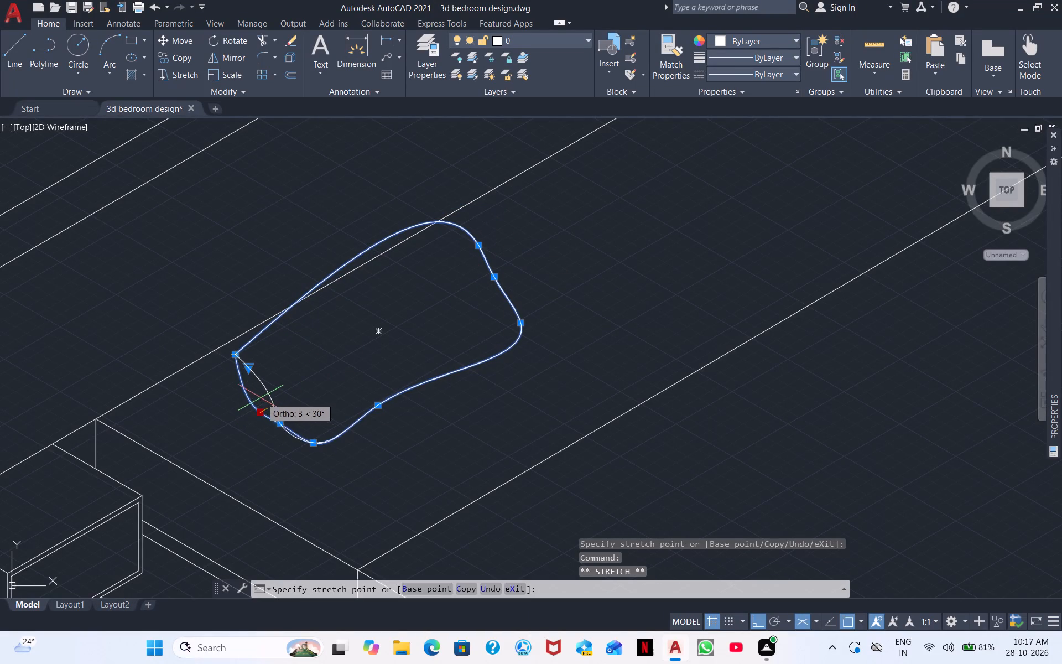
drag(261, 398, 257, 399)
click(257, 399)
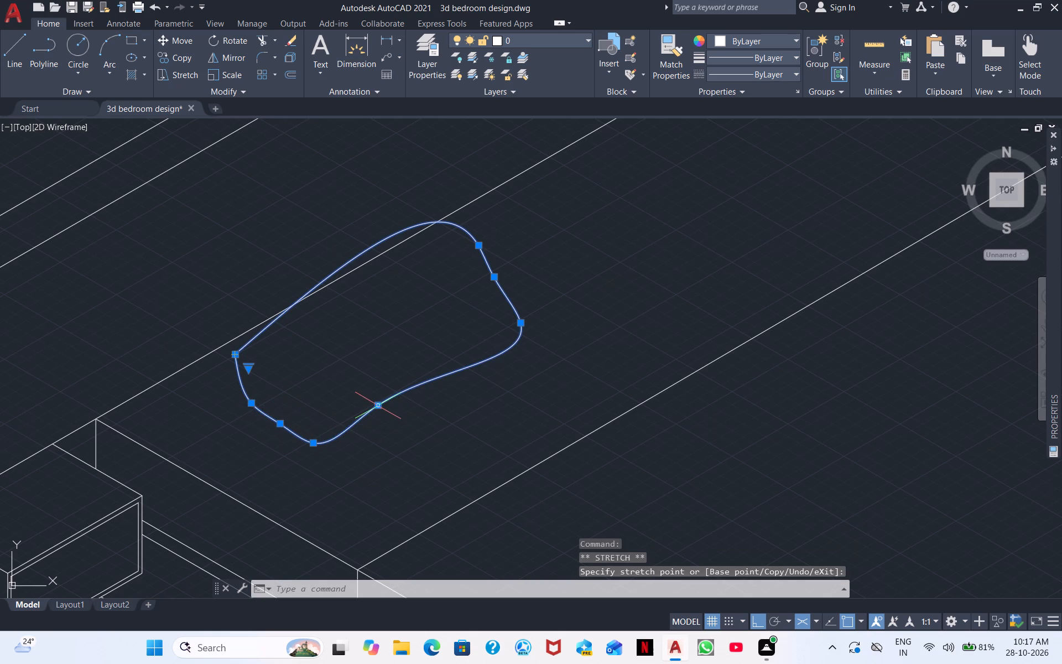
Stretch the fit point on the pillow's long foot-side edge outward in the 330° direction, and pull it back about 2 units toward 150°.
drag(376, 404, 379, 412)
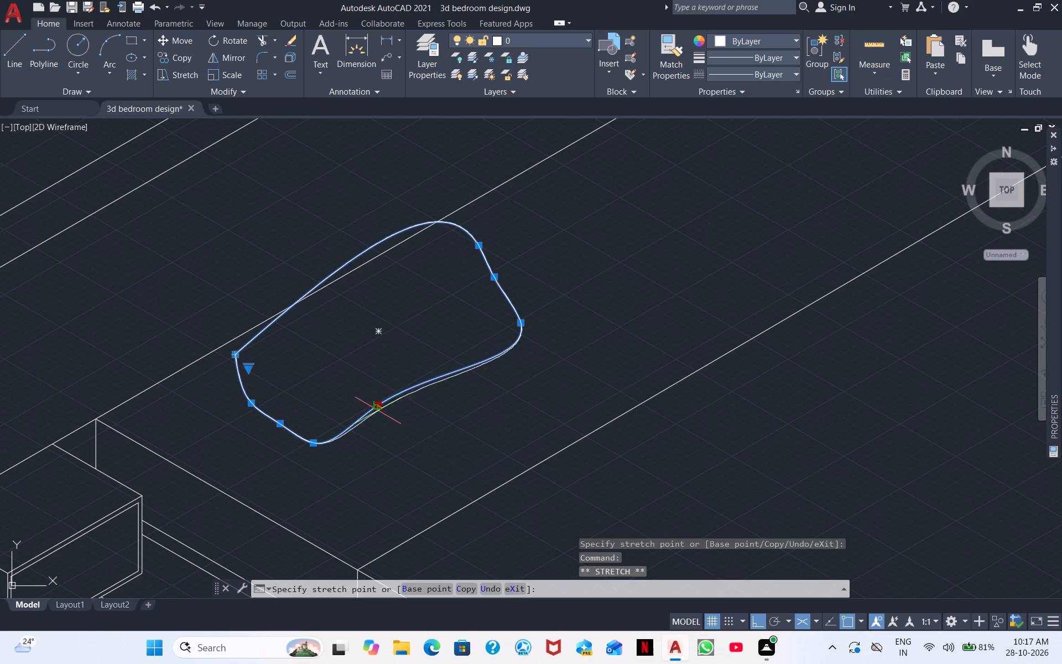
drag(379, 412, 379, 414)
click(379, 414)
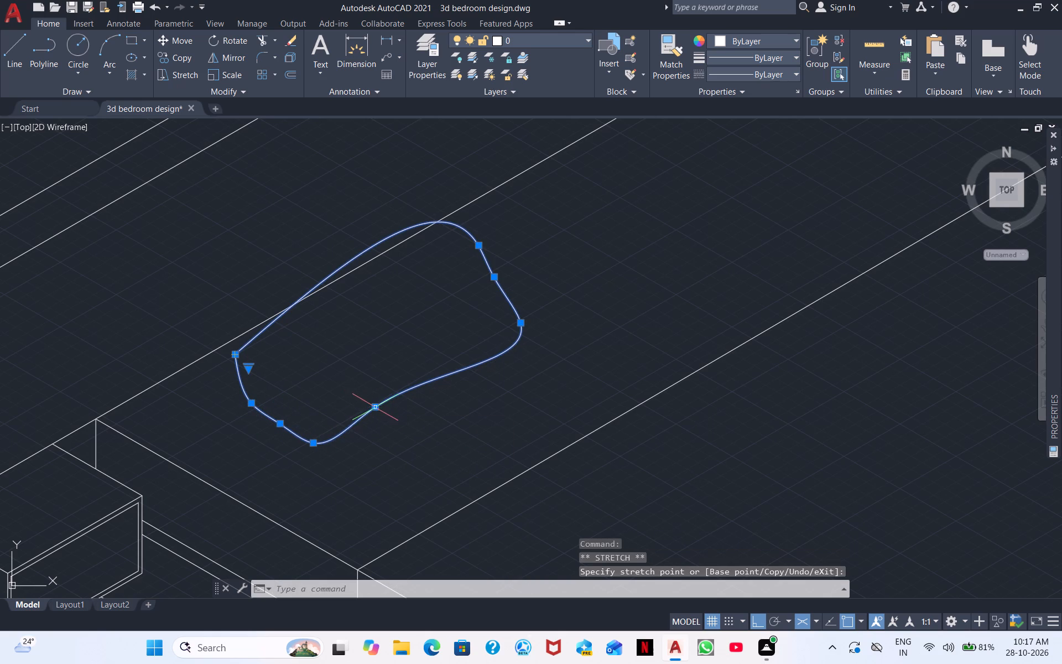
drag(377, 408, 386, 426)
click(386, 426)
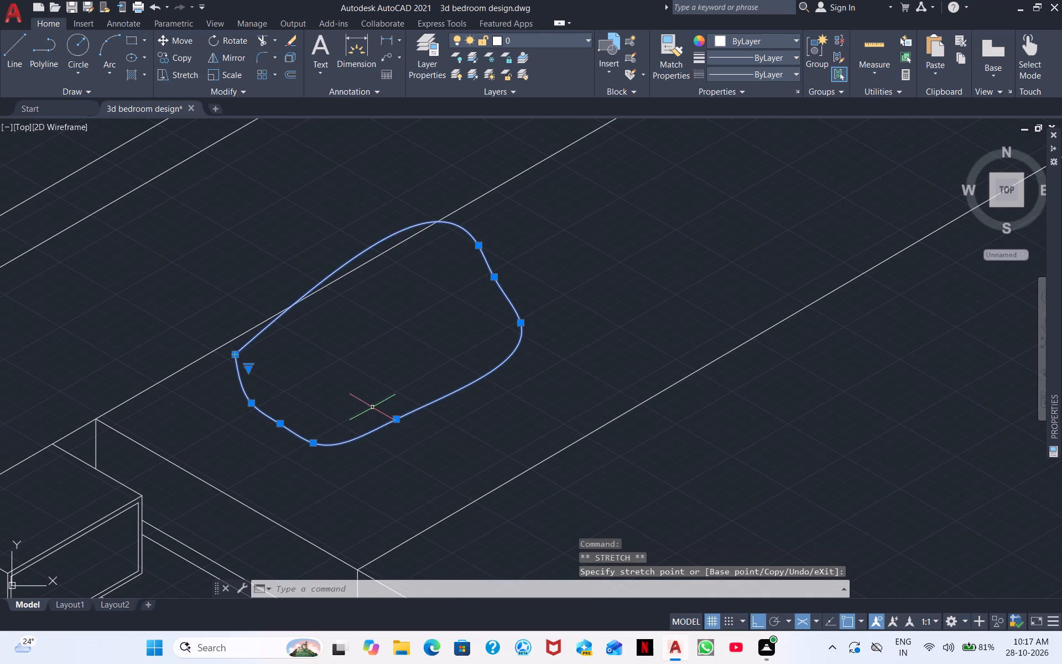
click(399, 421)
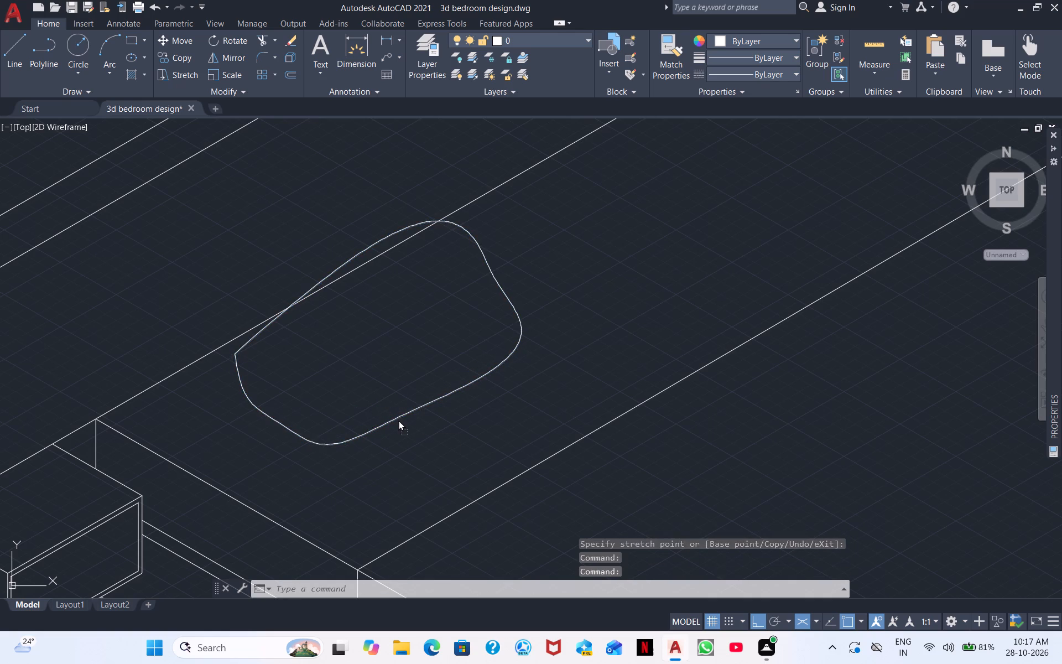
drag(406, 419, 387, 414)
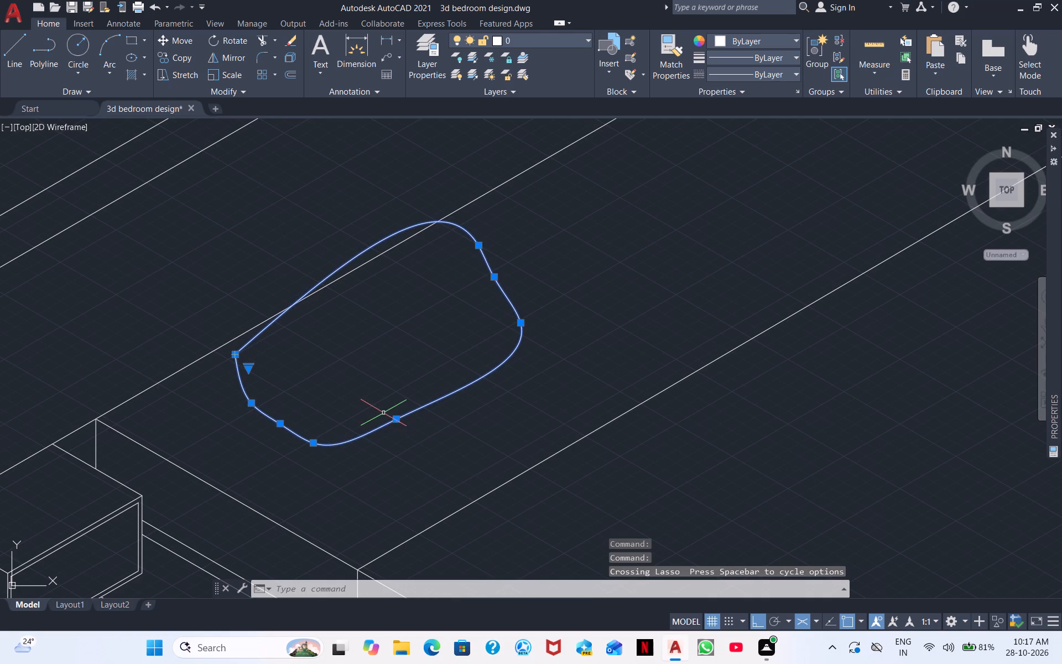
drag(397, 418, 391, 411)
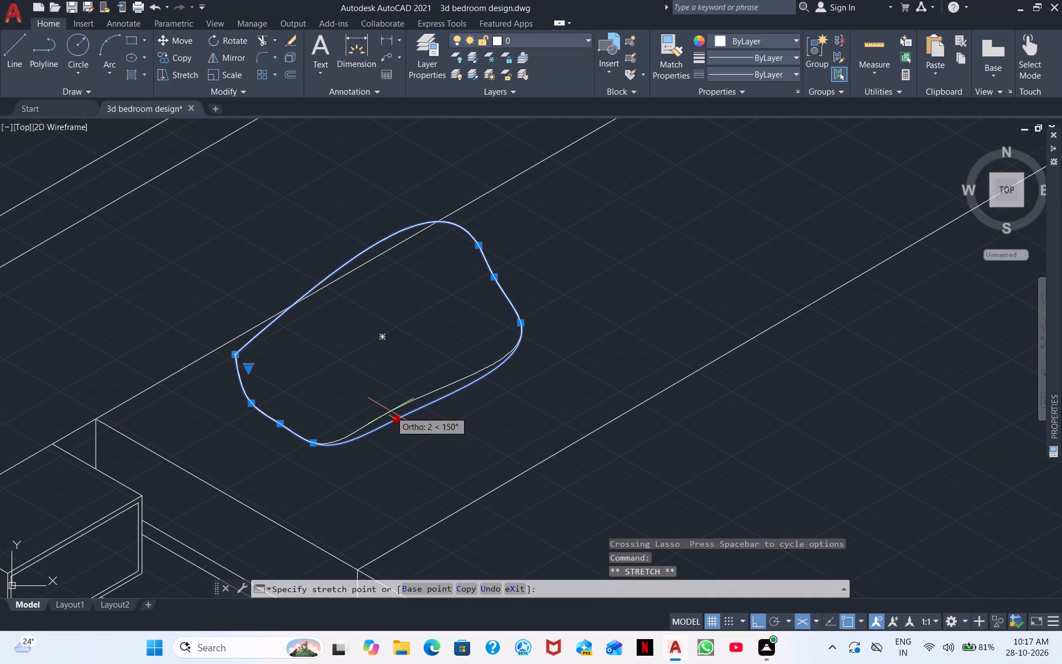
click(391, 411)
Stretch the pillow spline's sharp-corner point in the 150° direction, just past the mattress's head-end edge.
scroll(391, 398, down, 1)
scroll(372, 315, up, 3)
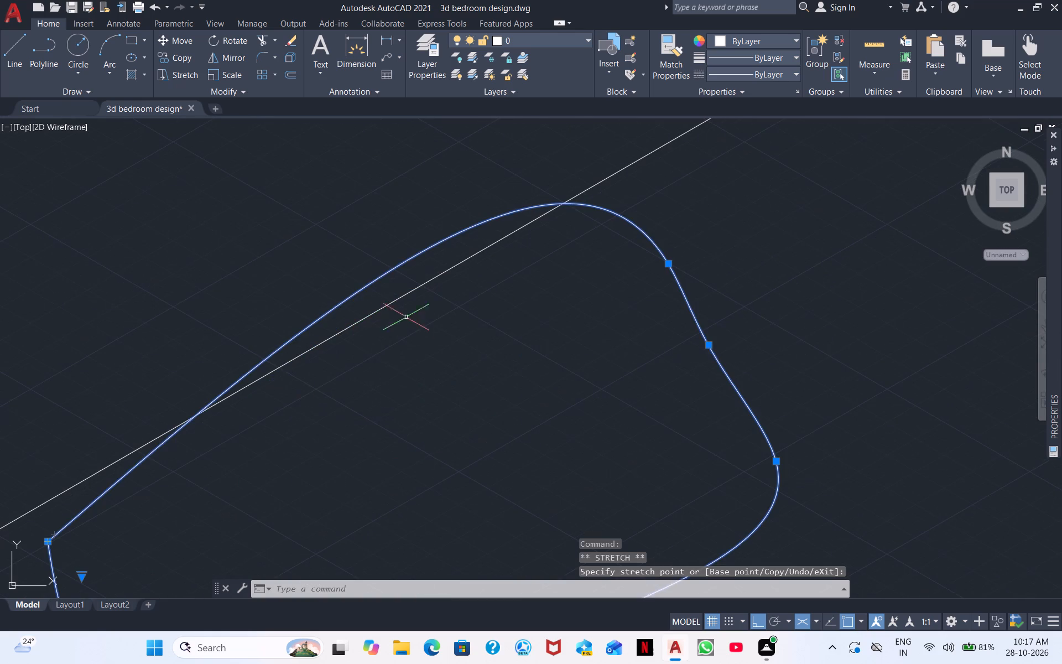
scroll(263, 434, down, 2)
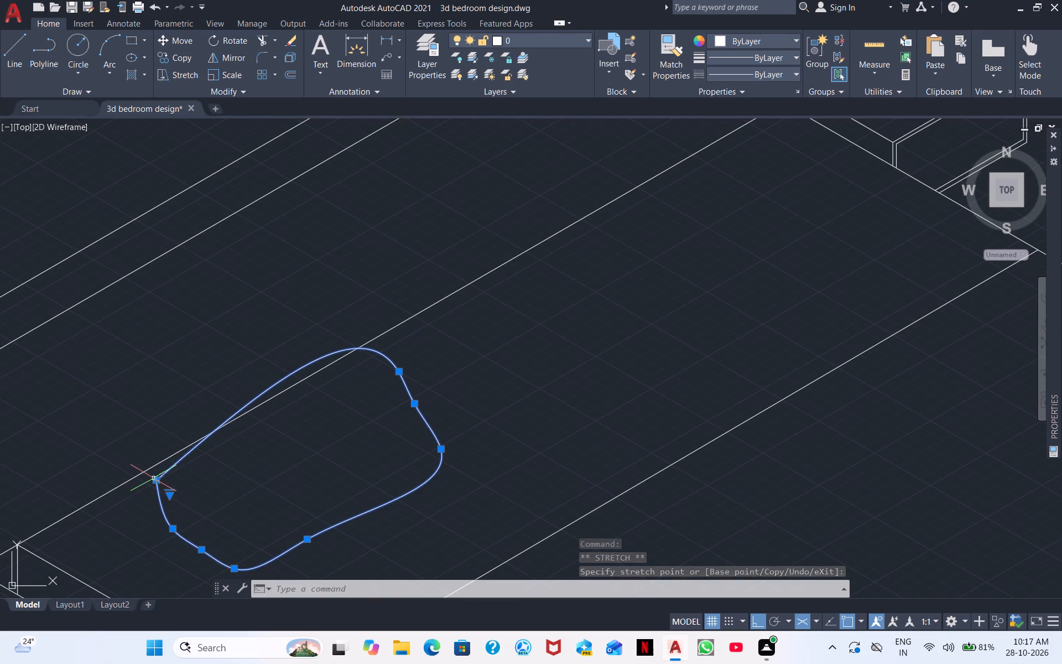
drag(156, 480, 154, 456)
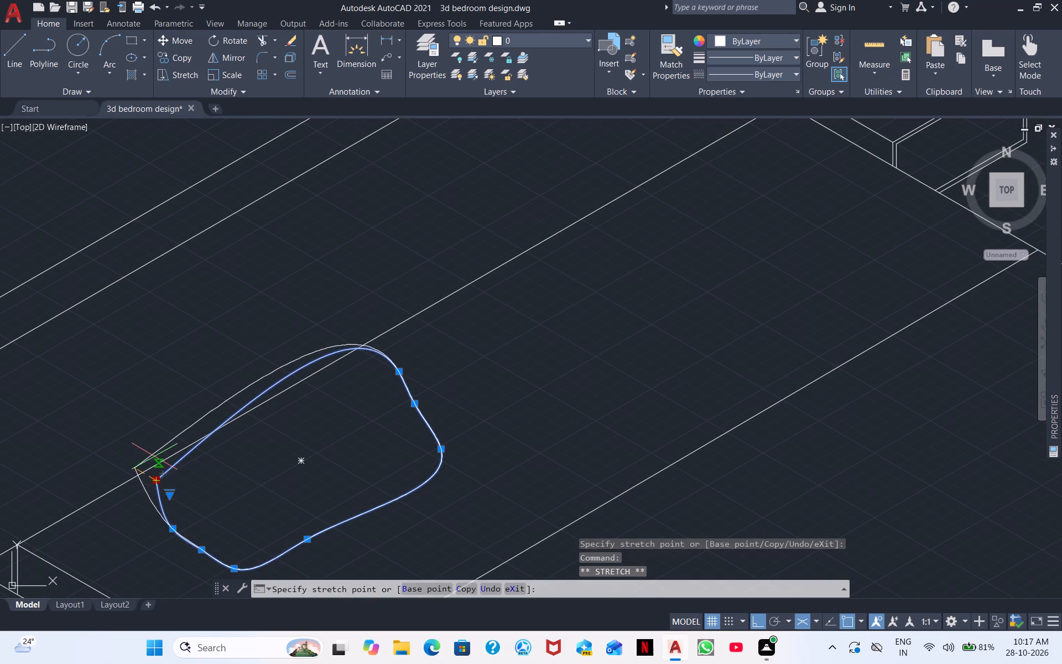
drag(154, 456, 156, 453)
click(156, 451)
scroll(177, 440, down, 1)
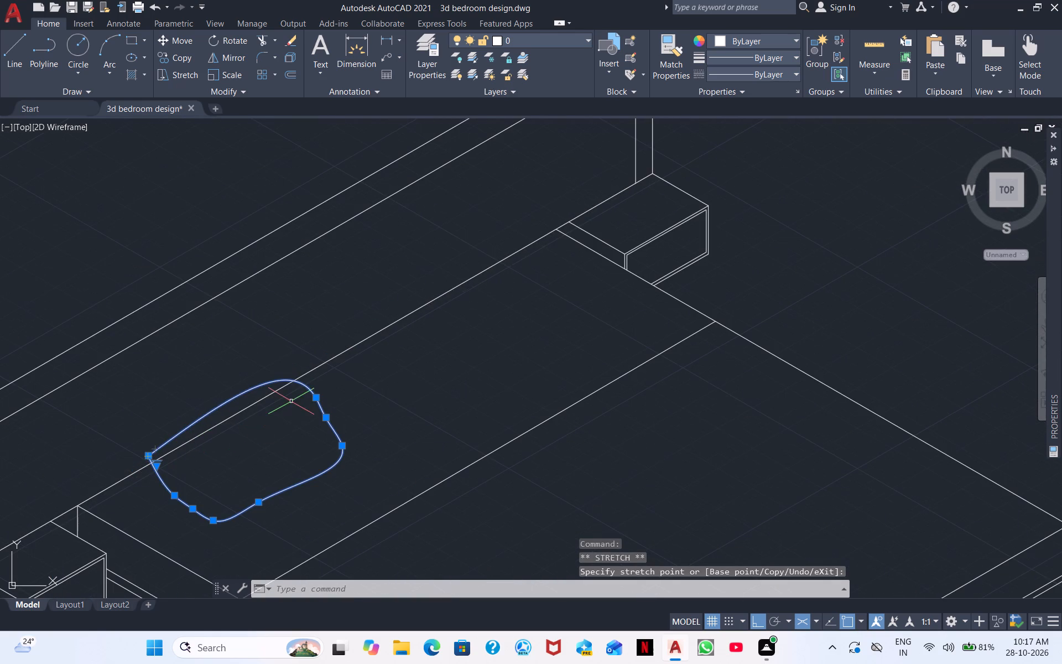
key(Escape)
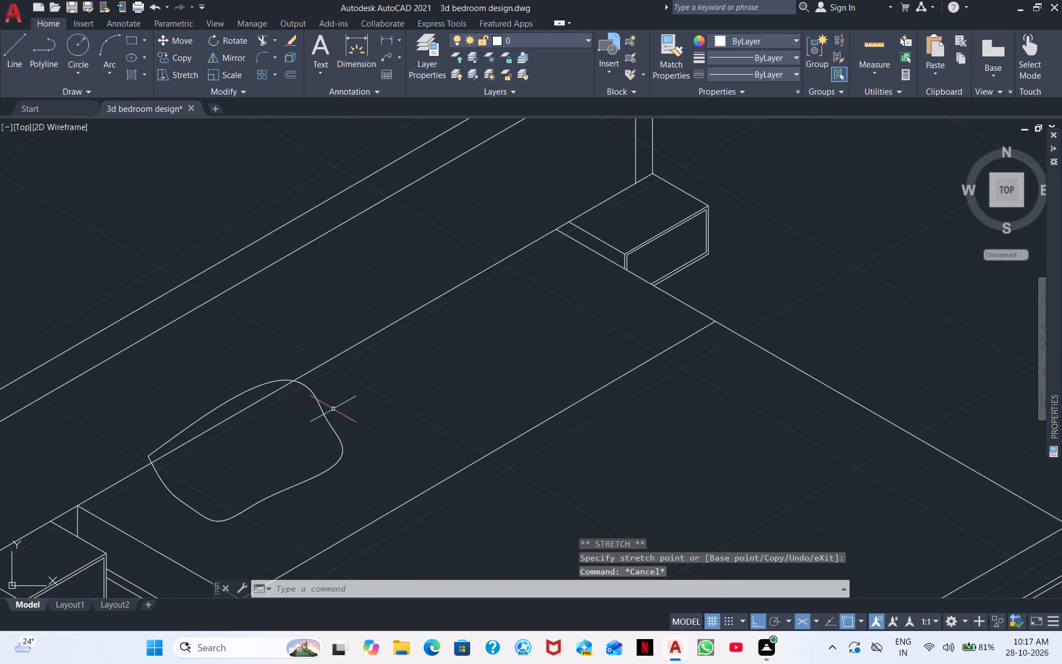
Move the whole pillow spline in the 330° direction onto the mattress top, clear of the head-end edge.
scroll(262, 428, up, 2)
middle_drag(199, 439, 269, 344)
scroll(275, 335, down, 1)
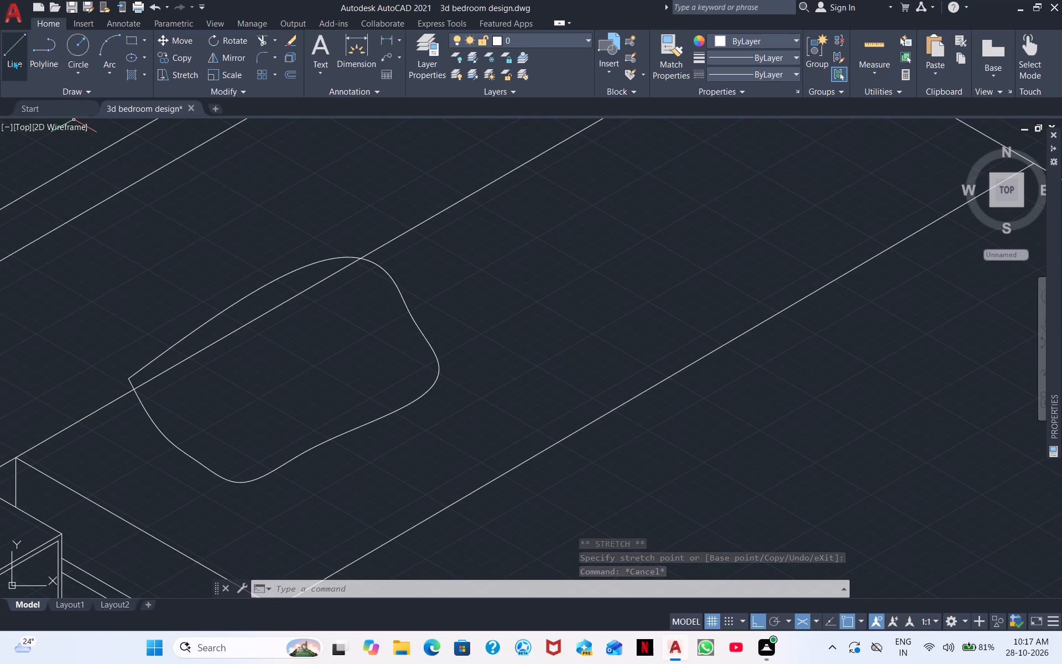
drag(399, 433, 350, 418)
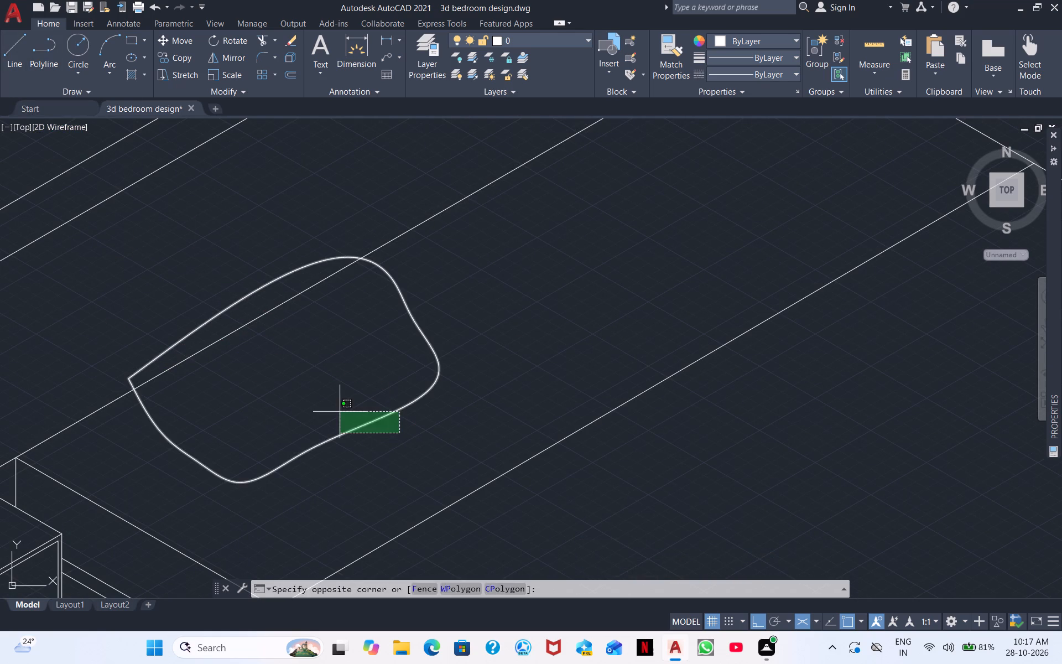
click(340, 412)
right_click(366, 379)
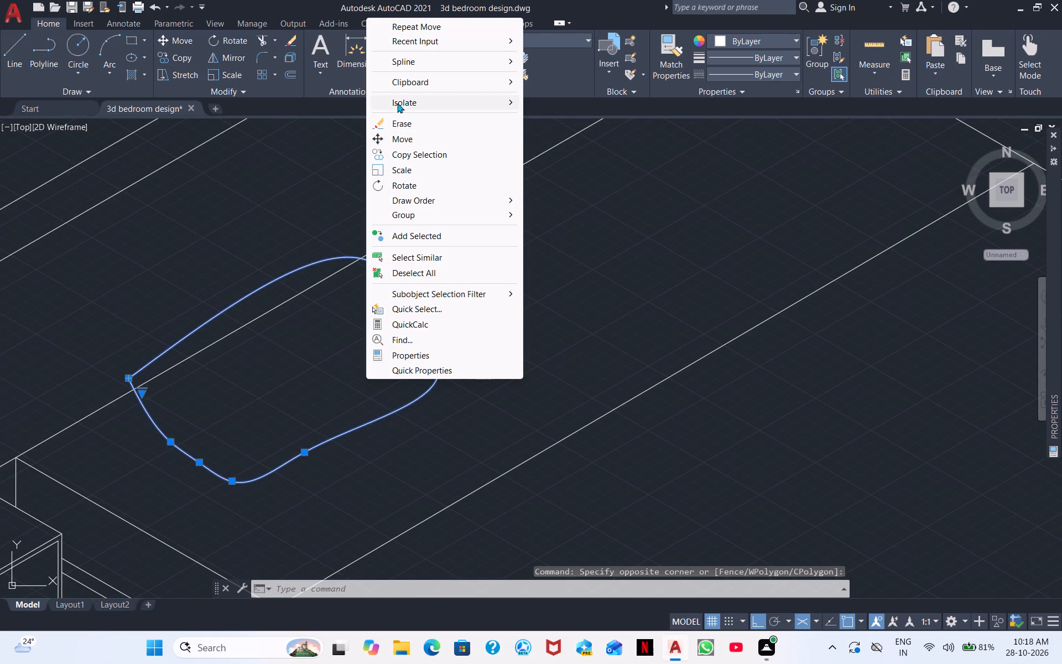
click(412, 136)
drag(324, 319, 326, 334)
click(346, 360)
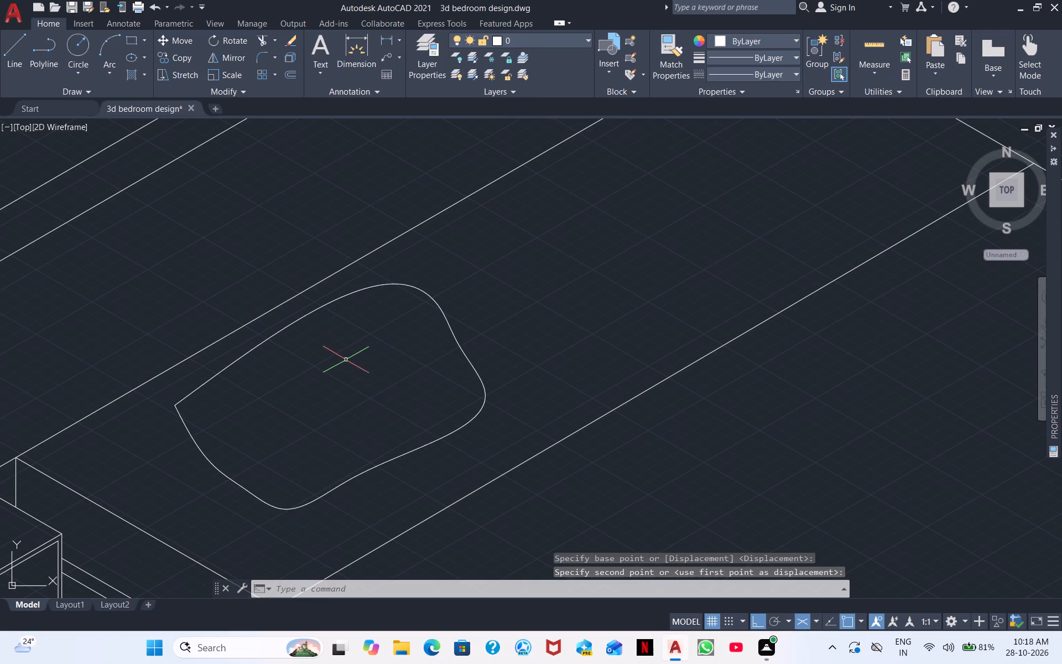
scroll(351, 331, down, 1)
key(Escape)
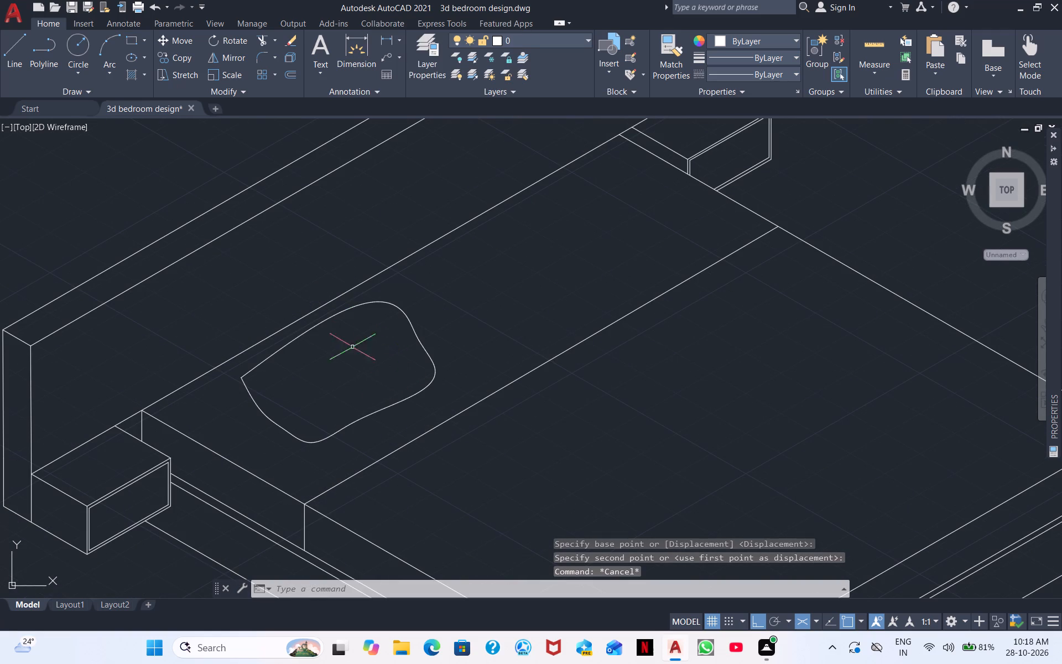
Offset the pillow spline inward by 2 to create an inner outline.
text(o)
key(space)
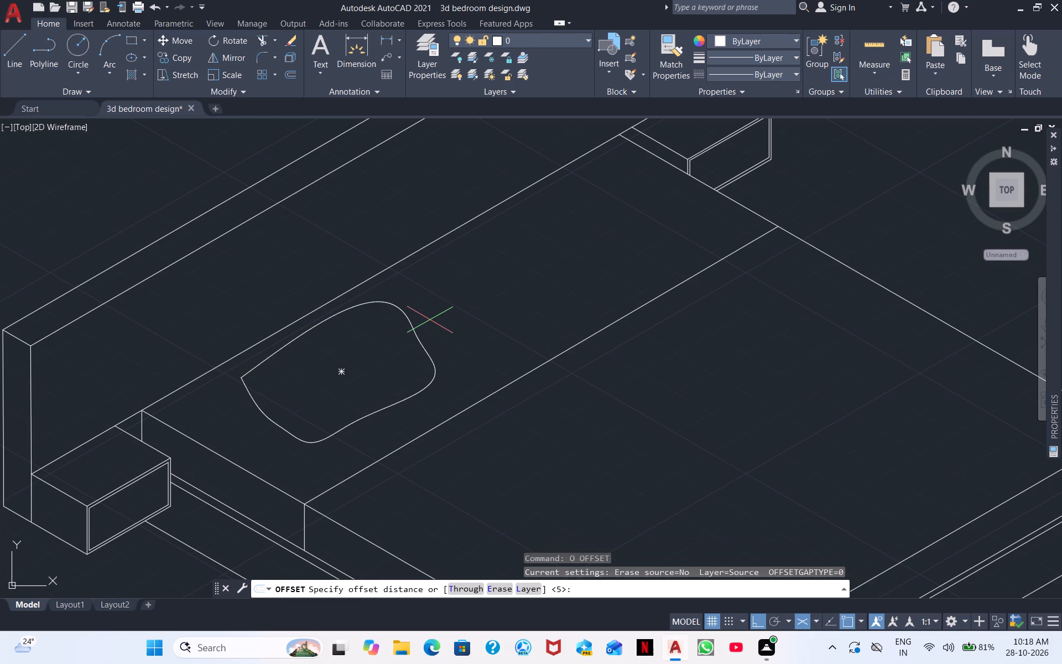
key(2)
key(Return)
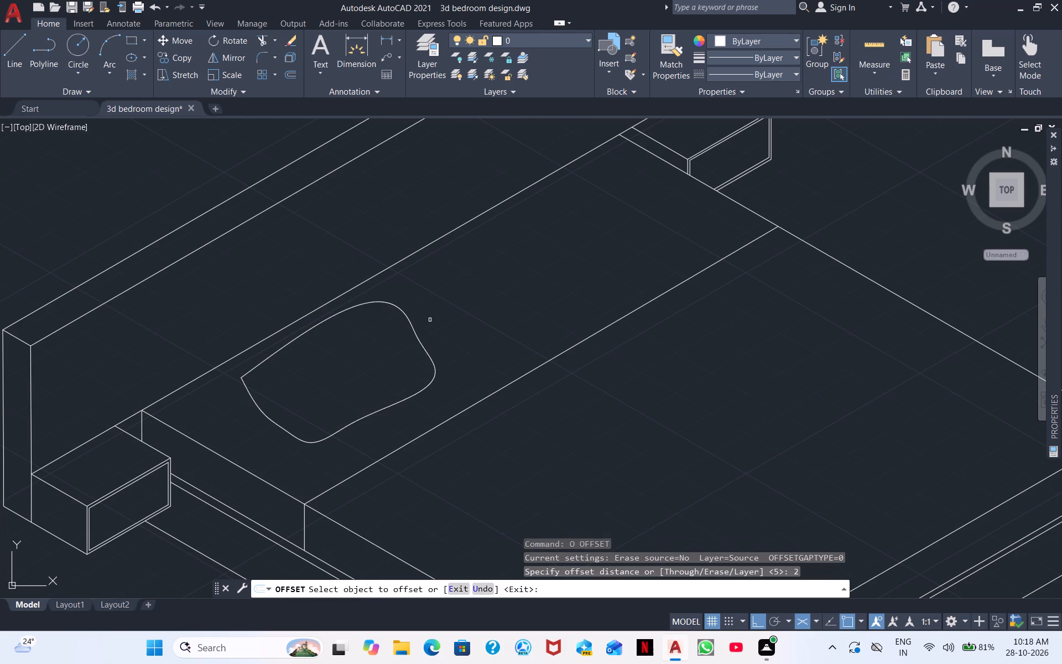
drag(407, 317, 400, 321)
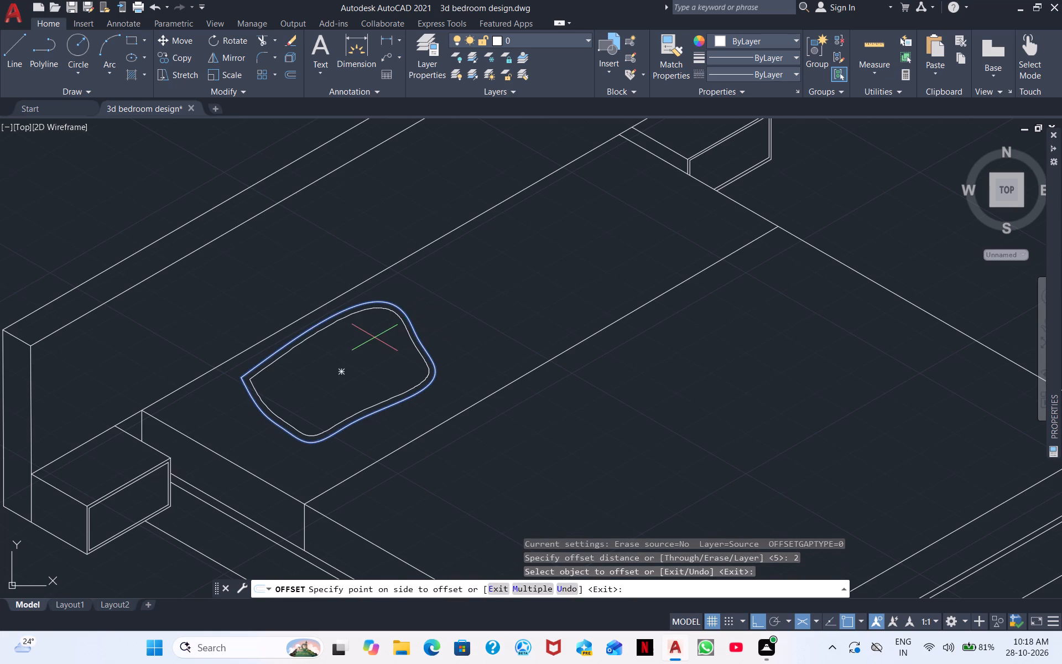
click(374, 338)
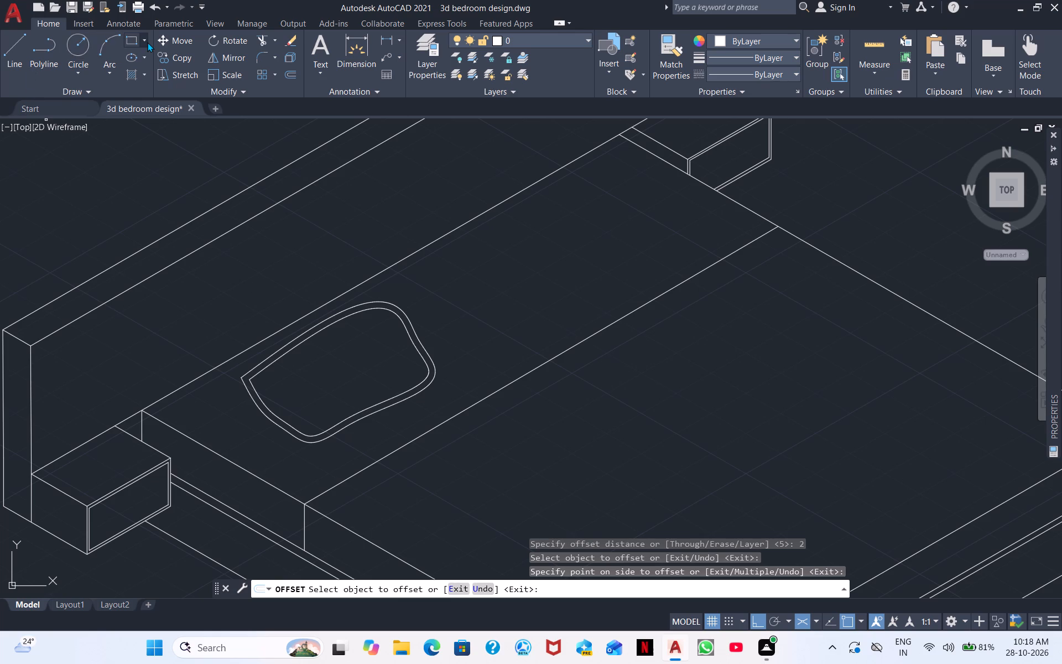
click(258, 37)
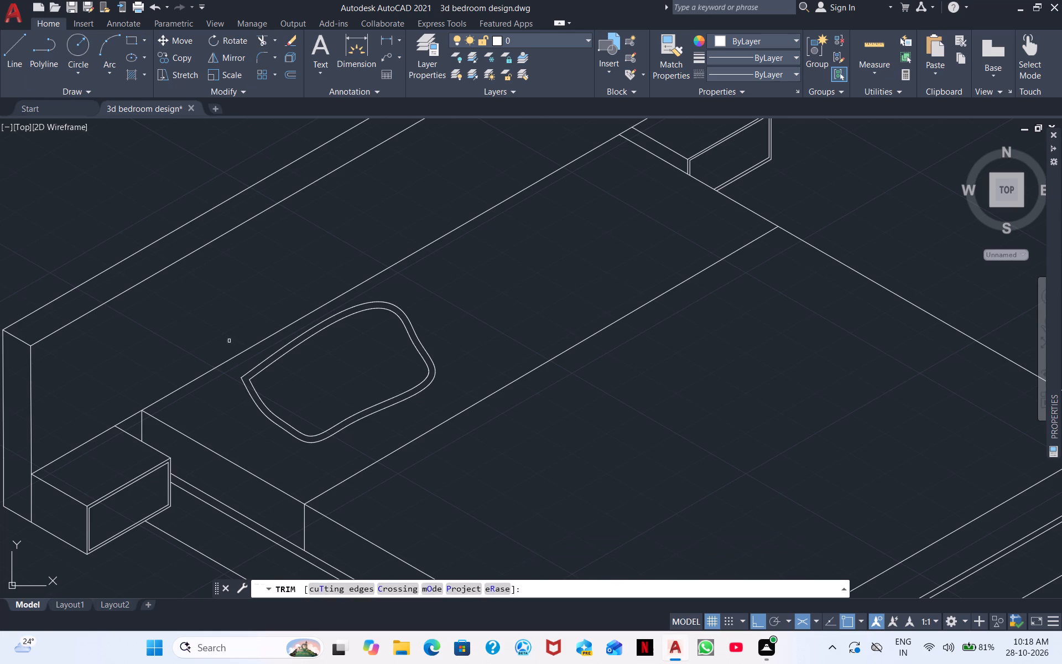
key(Escape)
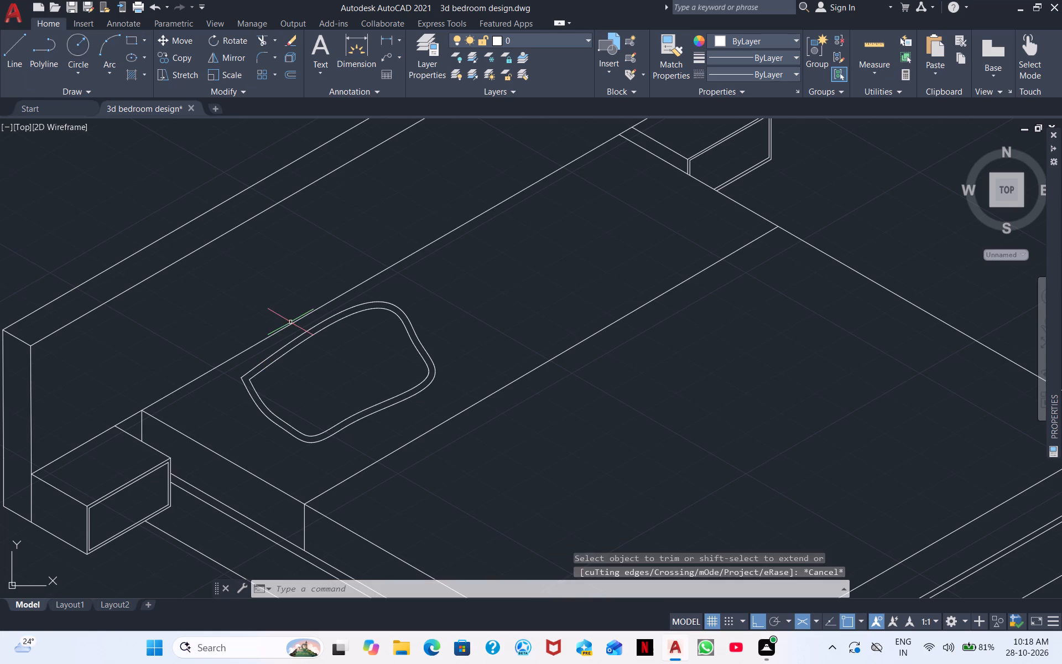
Draw a short line from just outside the pillow's sharp corner, across the outer outline, to the inner outline's sharp corner.
click(24, 47)
scroll(253, 335, up, 4)
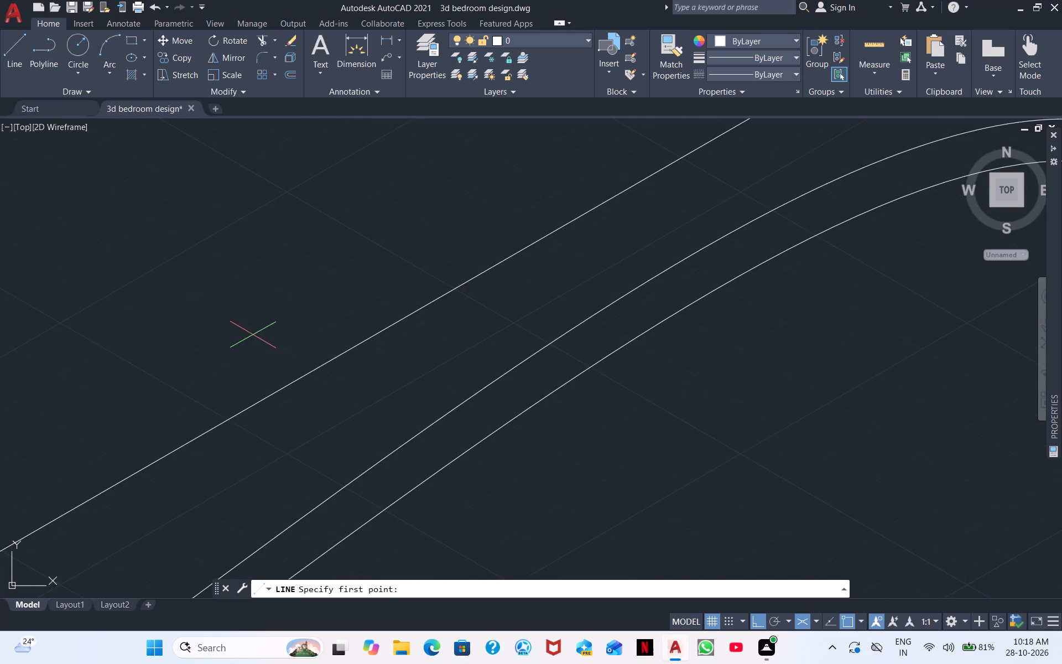
middle_drag(283, 527, 169, 254)
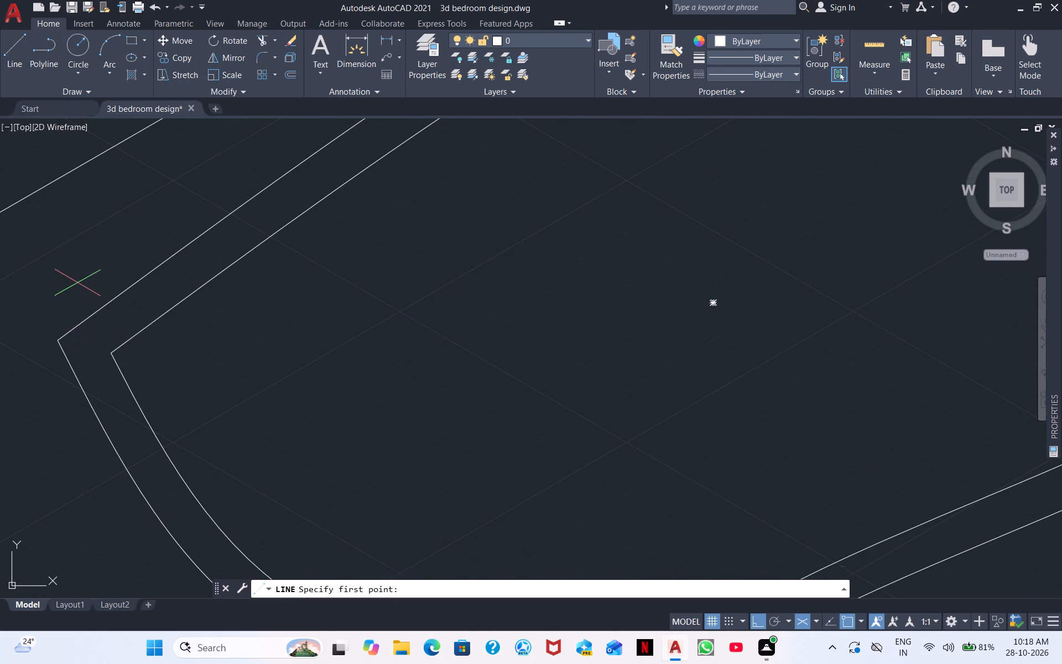
drag(77, 283, 112, 357)
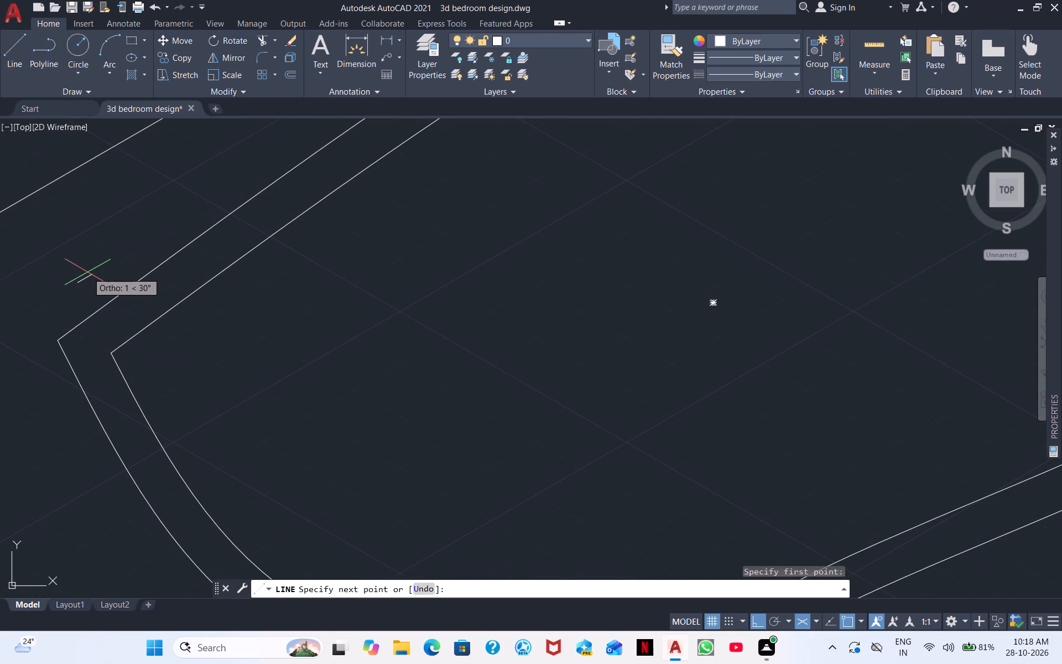
key(ctrl+F5)
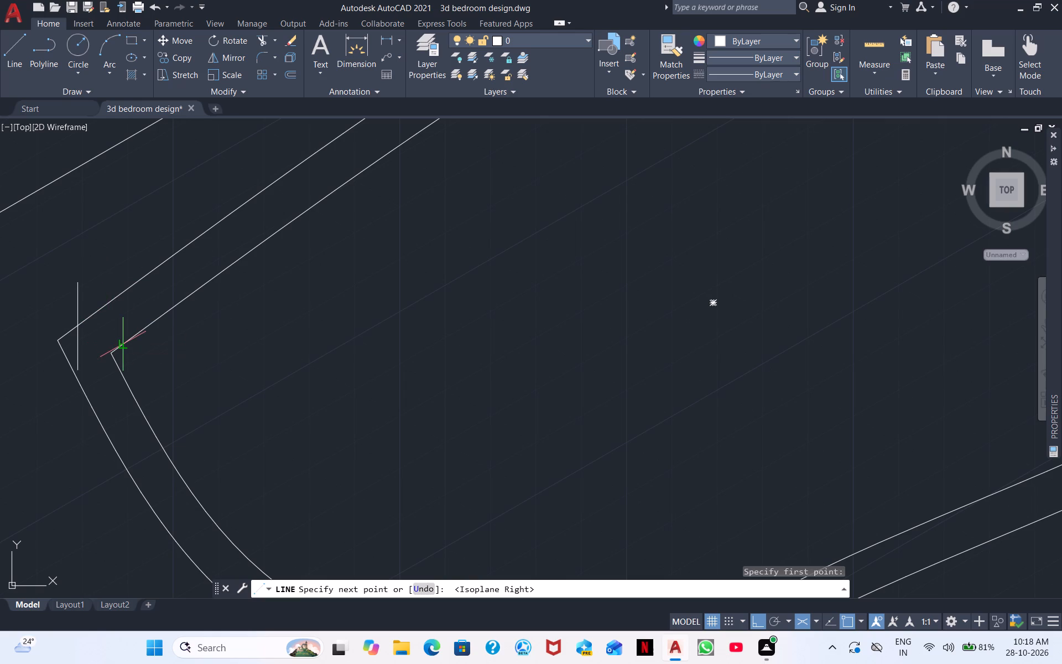
key(ctrl+F5)
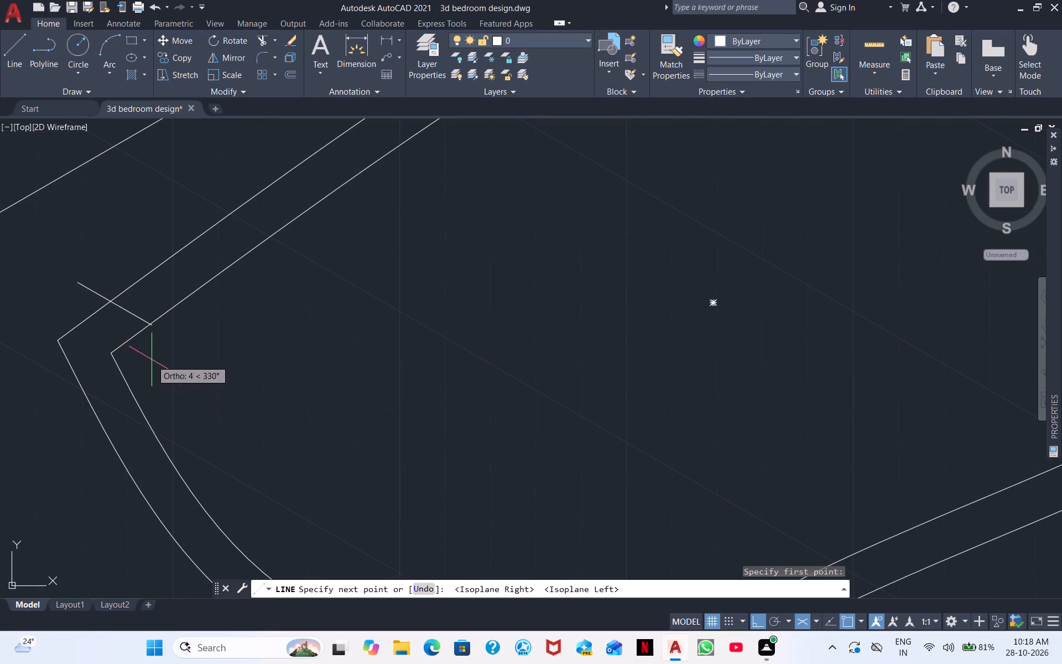
click(109, 354)
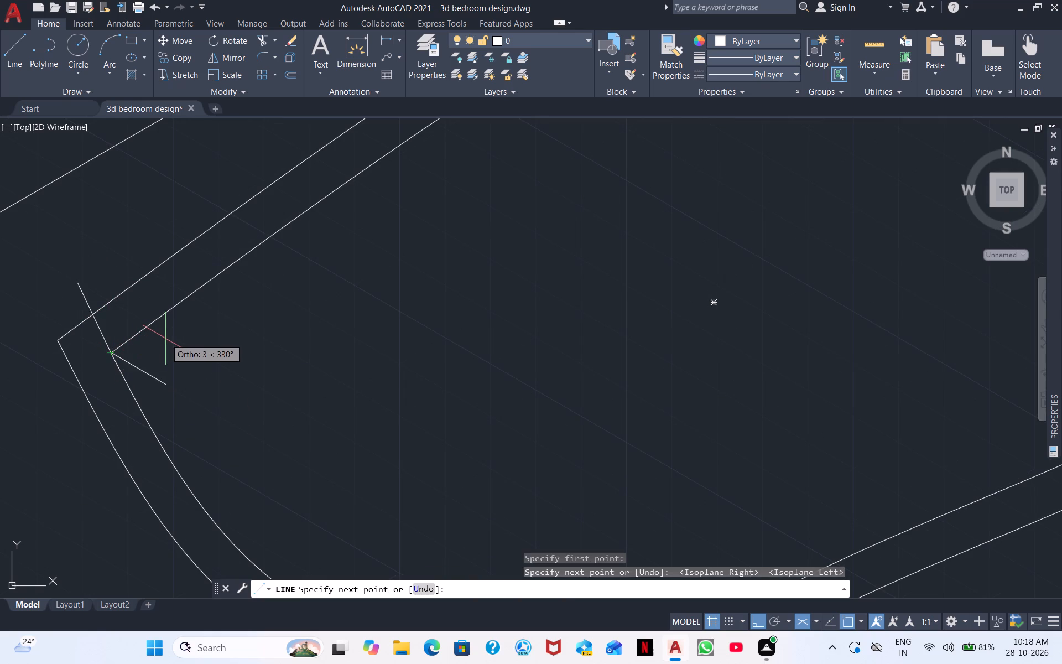
key(Escape)
middle_drag(264, 364, 131, 275)
scroll(299, 426, down, 1)
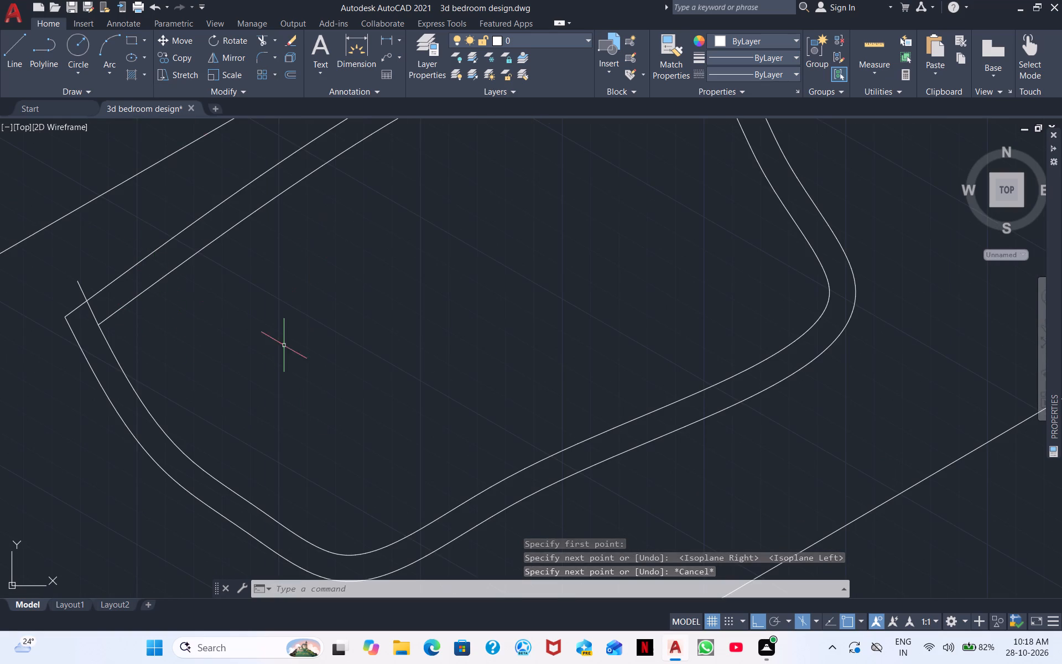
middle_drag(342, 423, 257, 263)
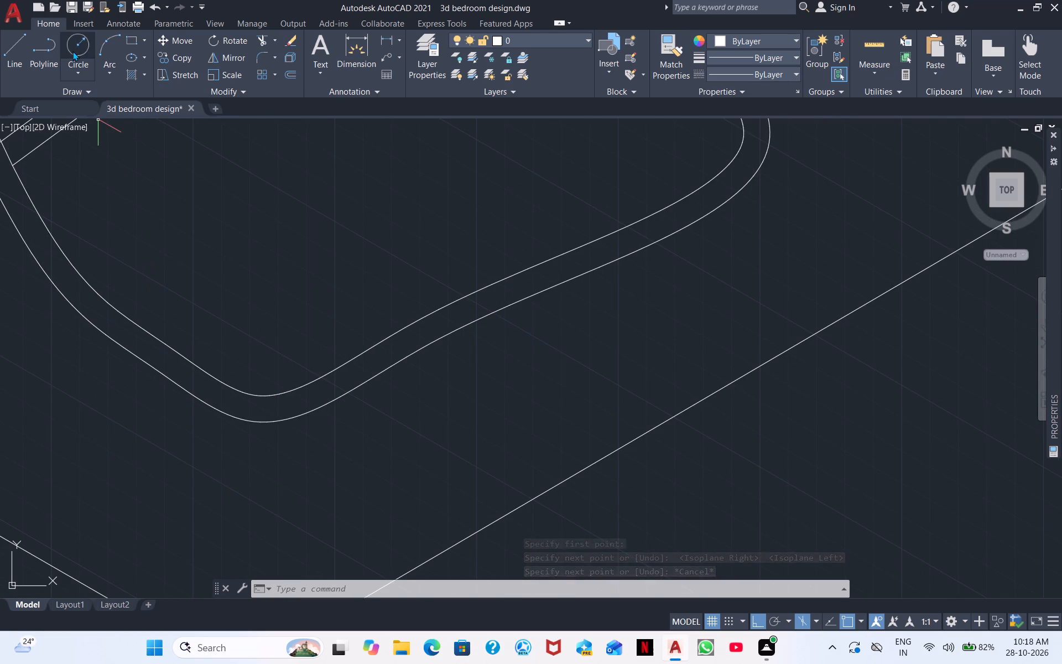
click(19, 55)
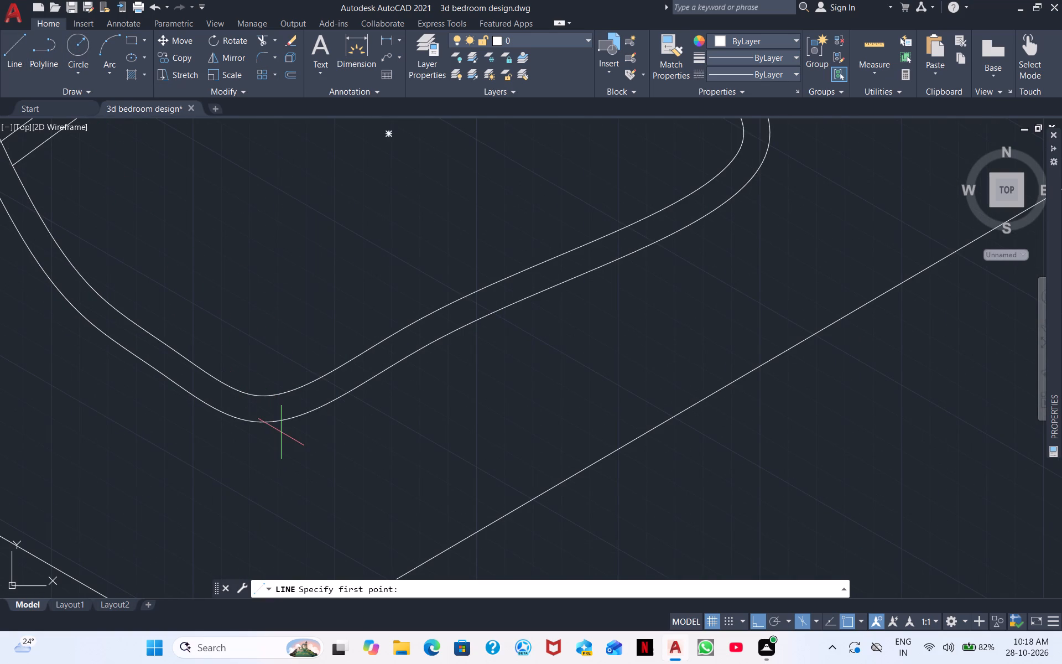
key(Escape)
Erase the short line crossing the outlines at the pillow's sharp corner.
middle_drag(112, 235, 304, 476)
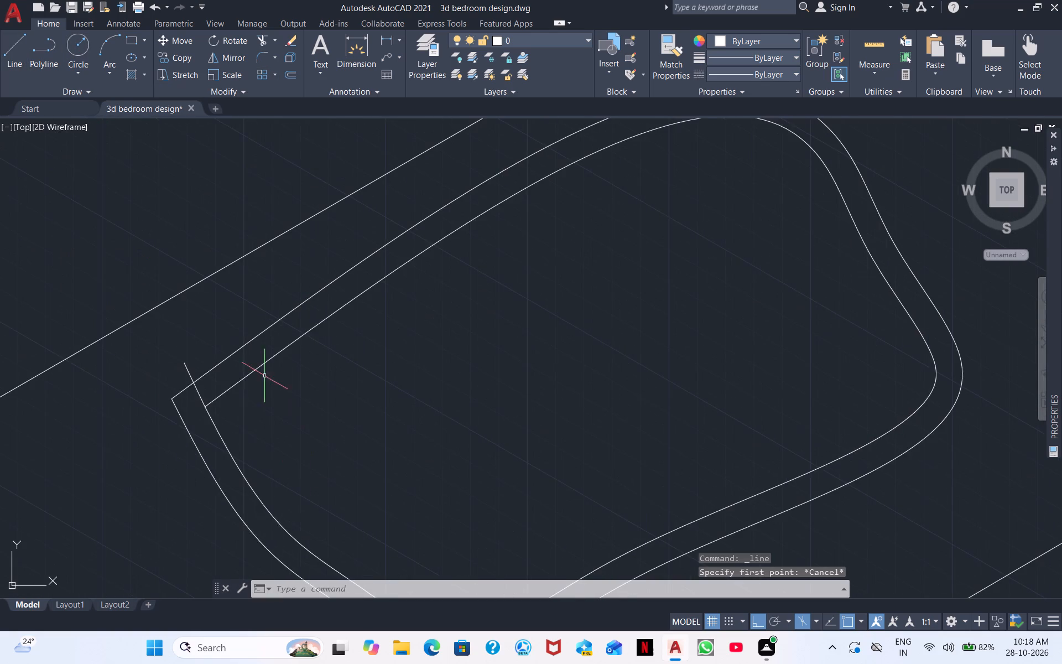
click(199, 390)
right_click(345, 398)
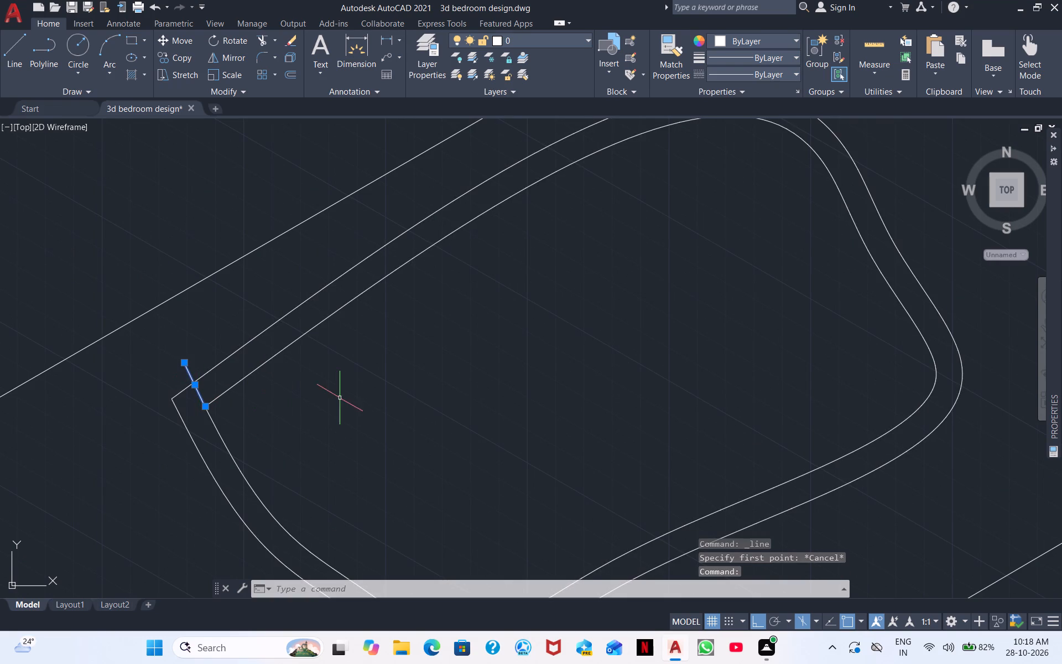
click(402, 141)
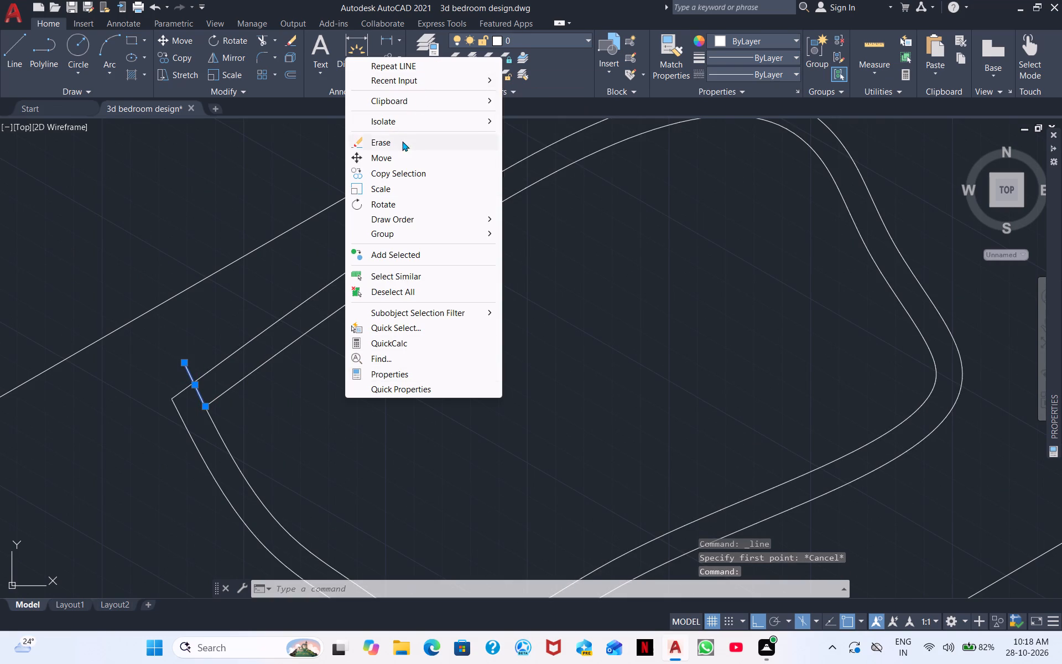
Move both pillow outlines with Ortho off towards the headboard so they straddle the mattress's head-end edge.
scroll(421, 206, down, 3)
middle_drag(509, 305, 366, 299)
click(454, 271)
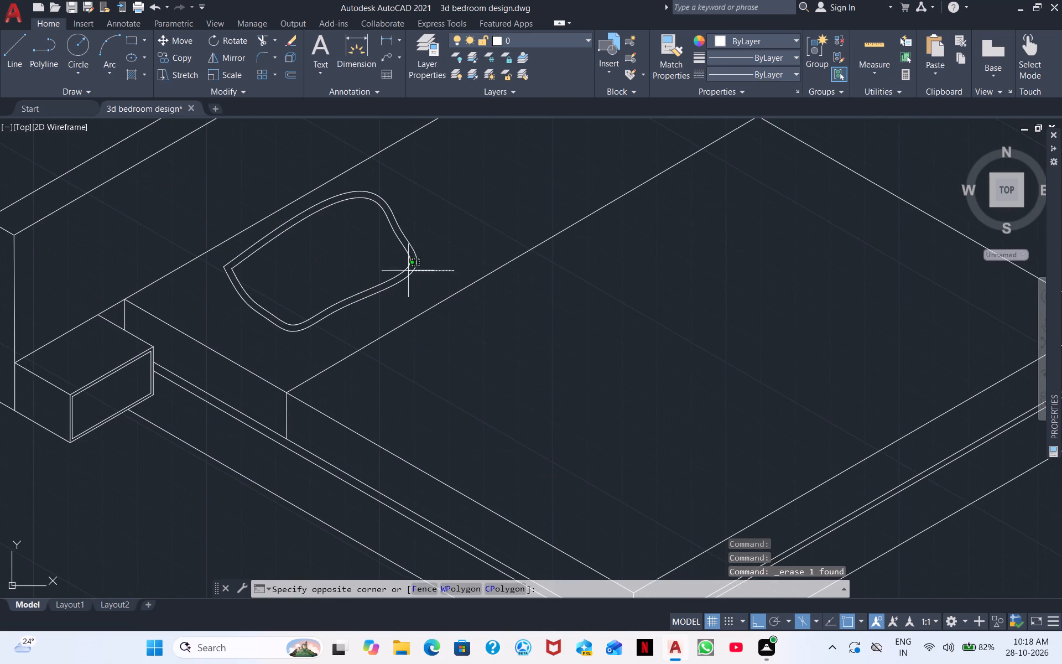
click(347, 255)
right_click(430, 203)
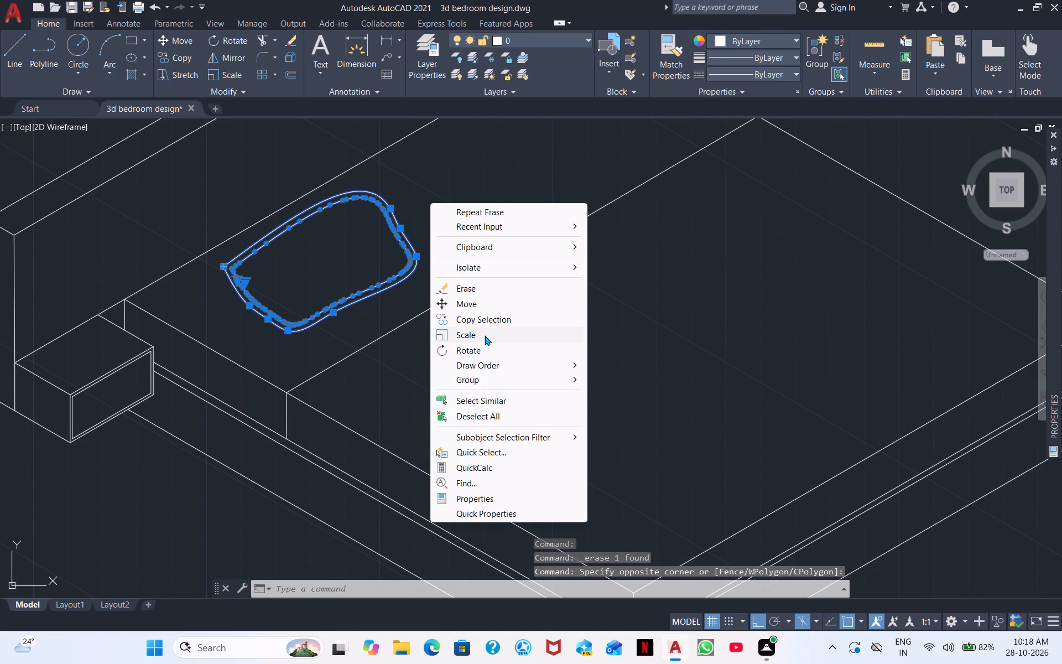
click(472, 302)
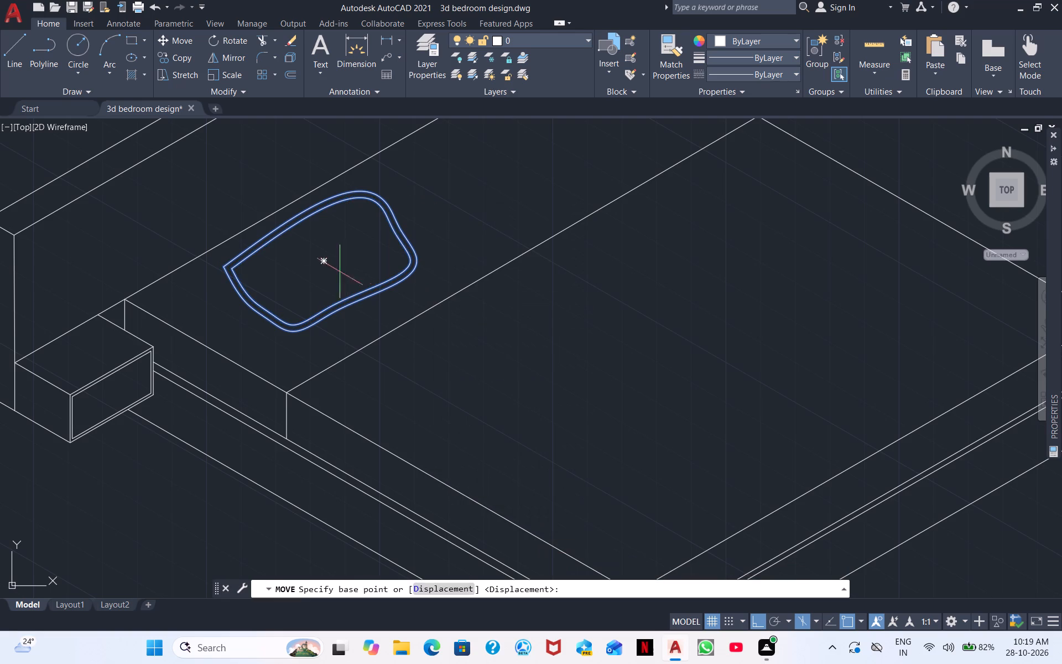
click(326, 264)
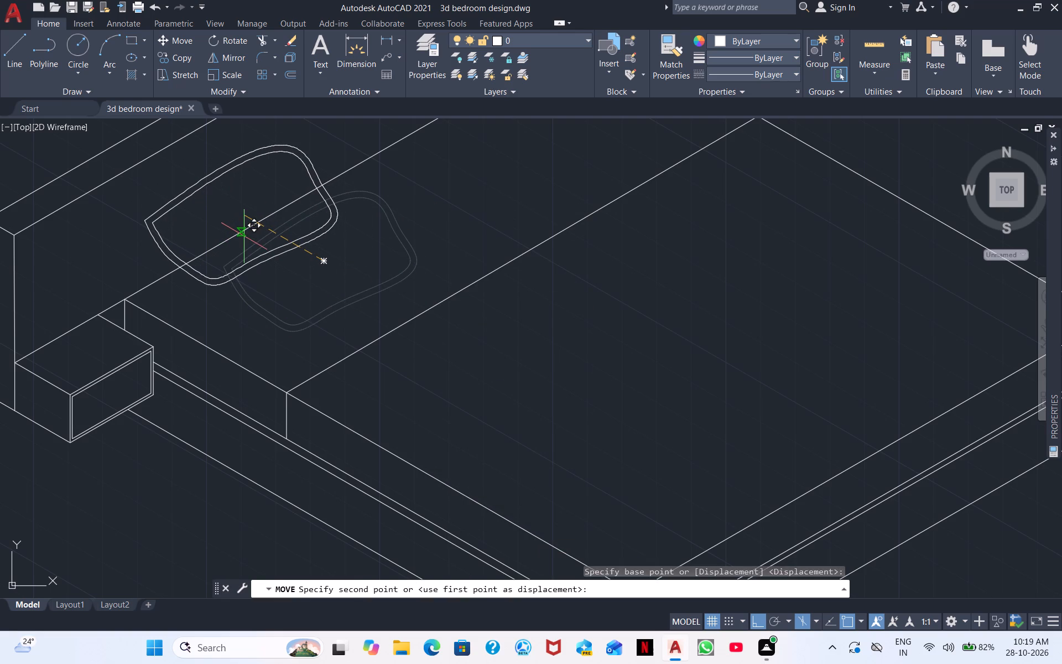
click(756, 624)
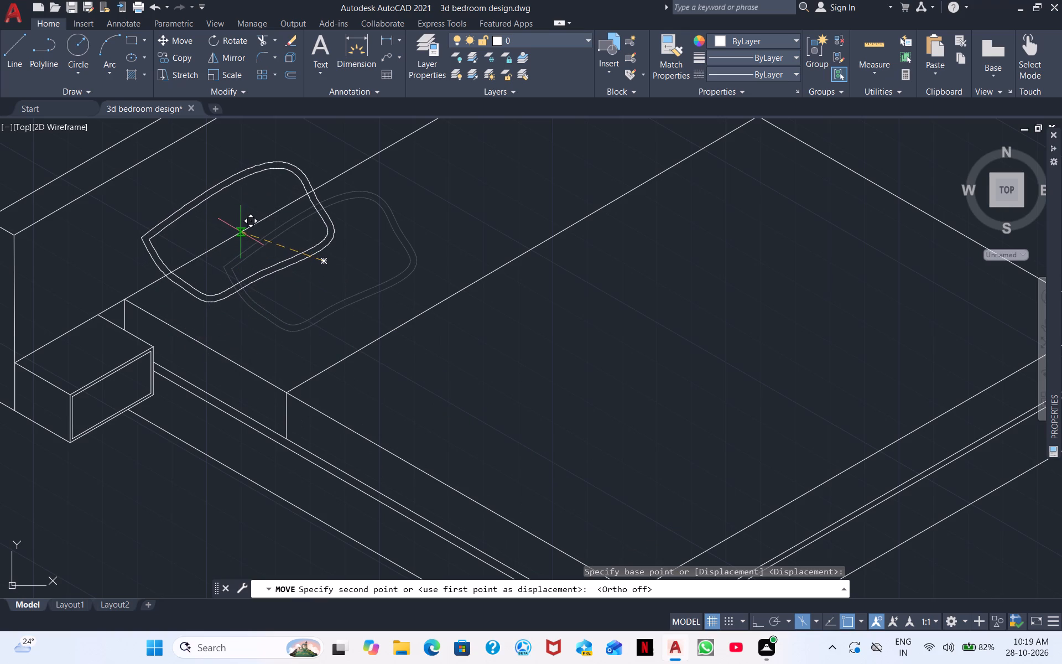
click(241, 232)
Scale both pillow outlines up freehand, using the rounded front corner of the pillow as the base point.
scroll(264, 226, down, 2)
middle_drag(323, 240, 243, 313)
click(224, 312)
click(190, 297)
right_click(240, 284)
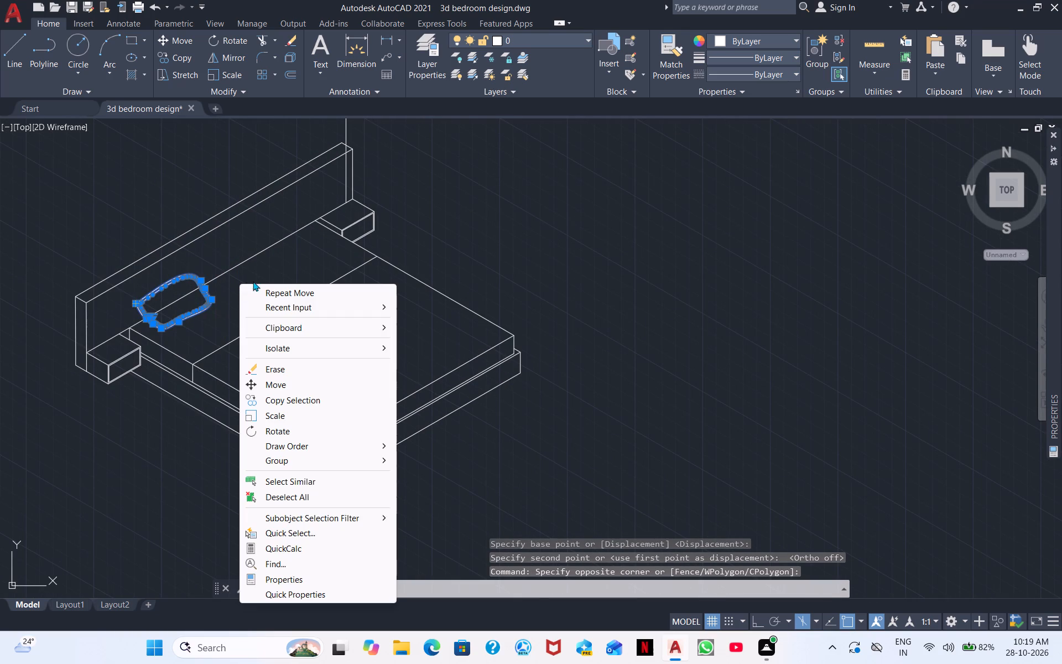
click(285, 413)
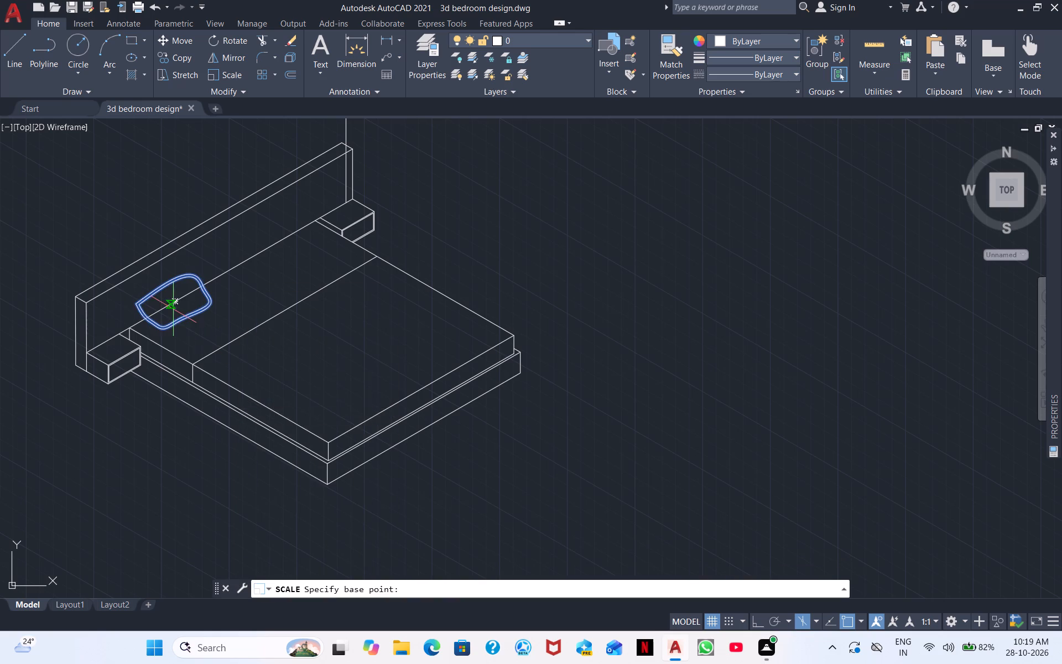
scroll(173, 309, up, 2)
click(149, 362)
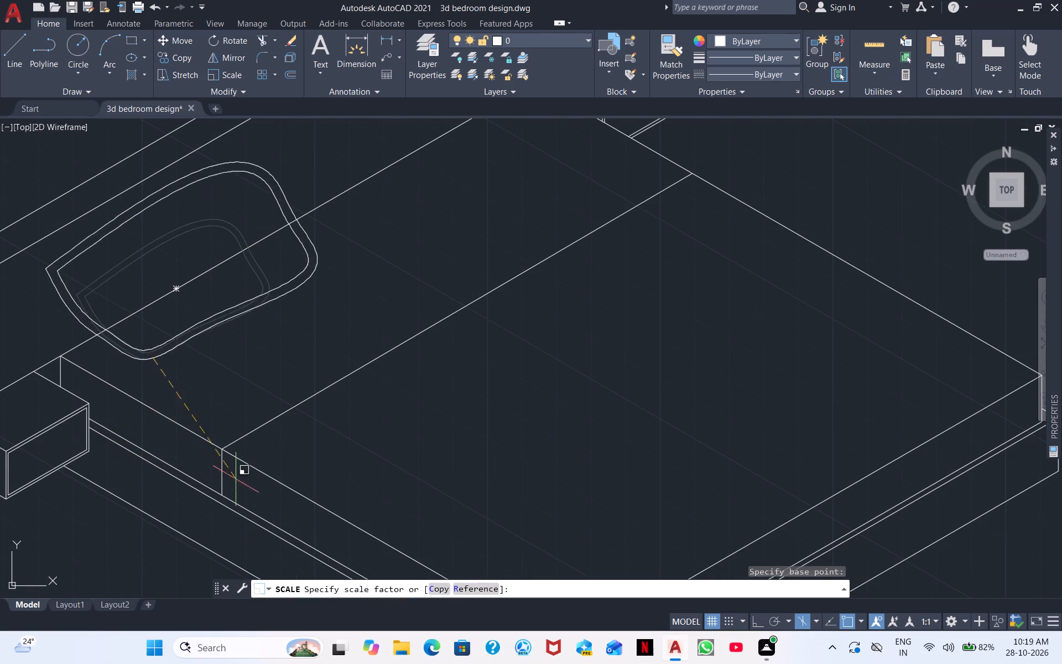
click(197, 476)
Copy both pillow outlines with Ortho off along the mattress's head-end edge towards the far nightstand, making a second pillow beside the first.
drag(287, 344, 279, 340)
click(209, 323)
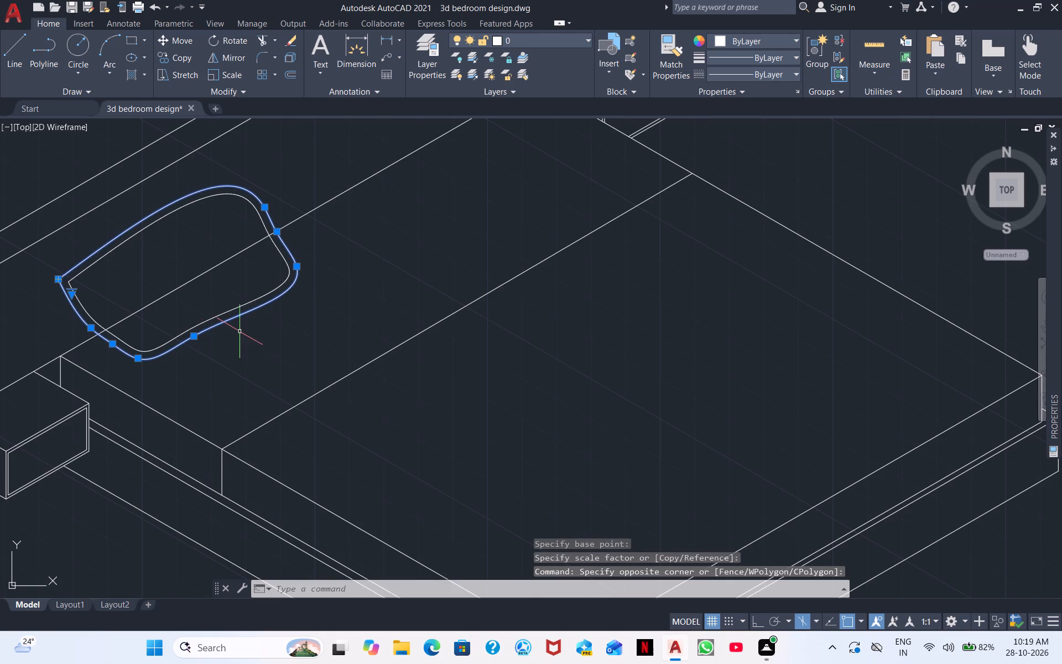
drag(244, 331, 206, 315)
click(205, 313)
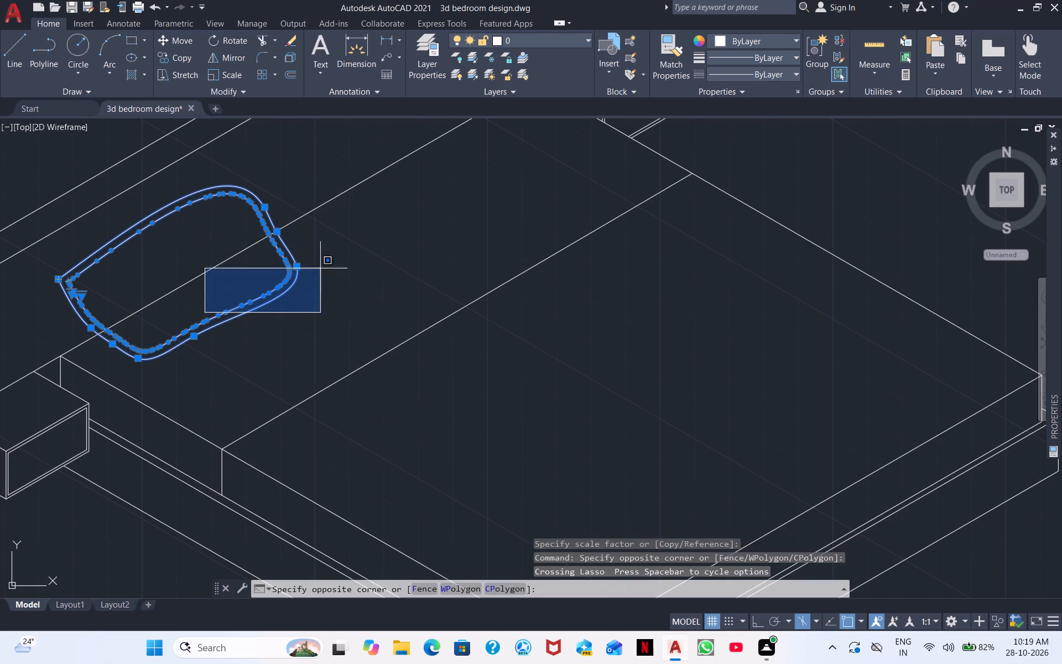
click(264, 308)
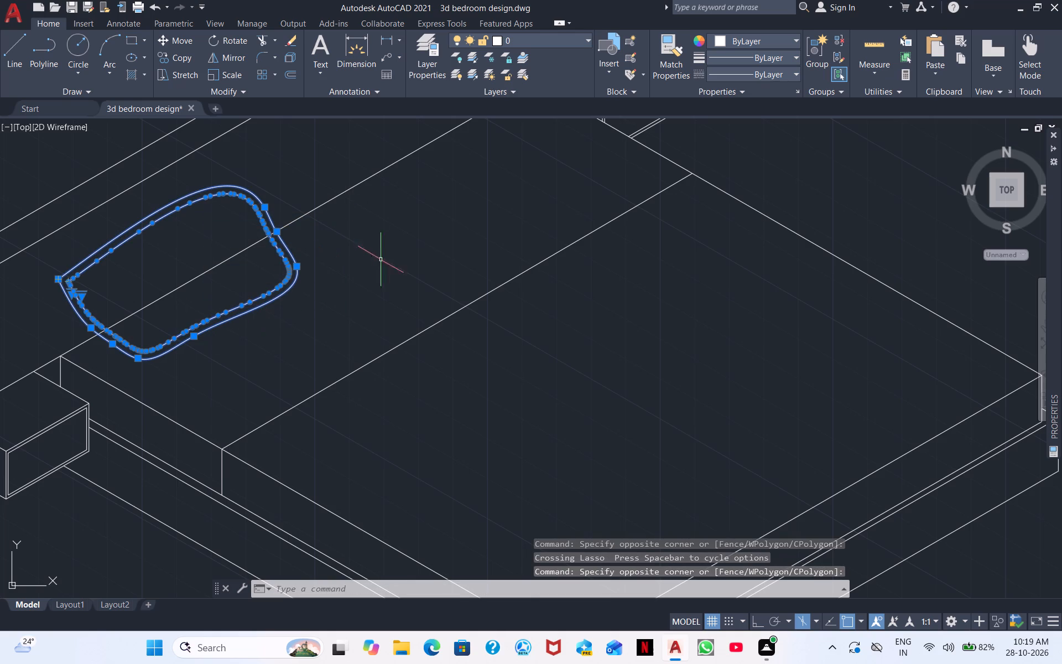
click(763, 620)
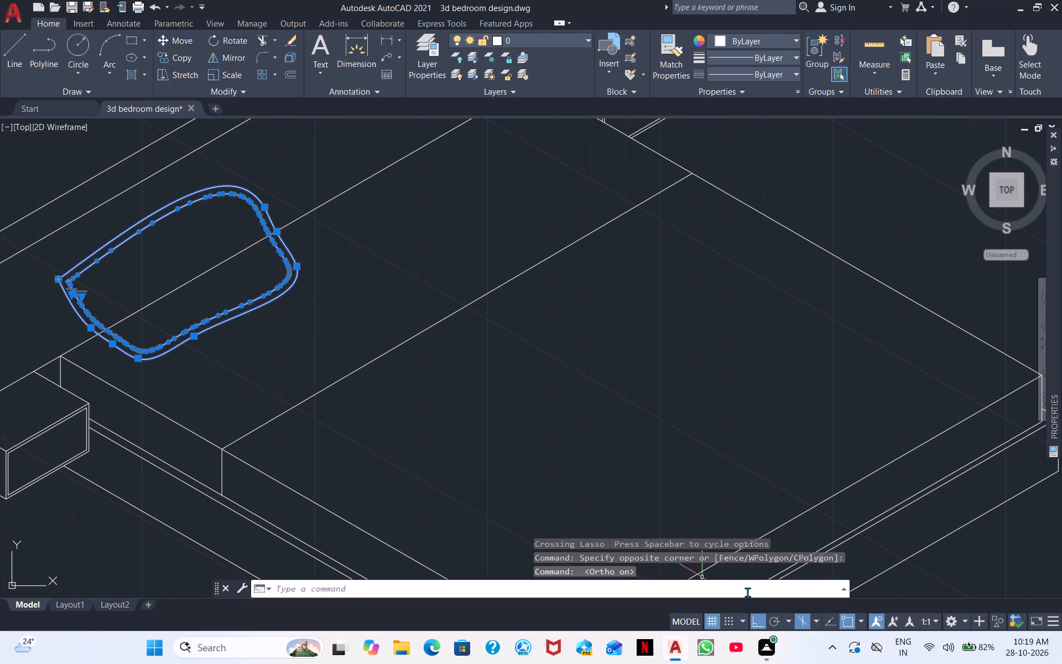
right_click(411, 277)
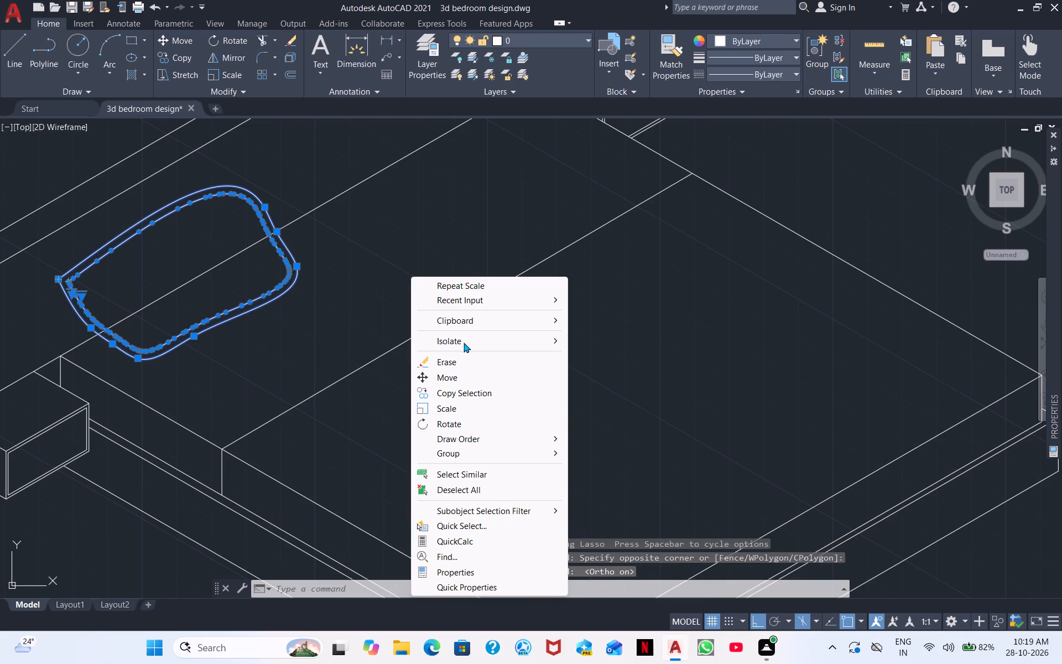
click(456, 396)
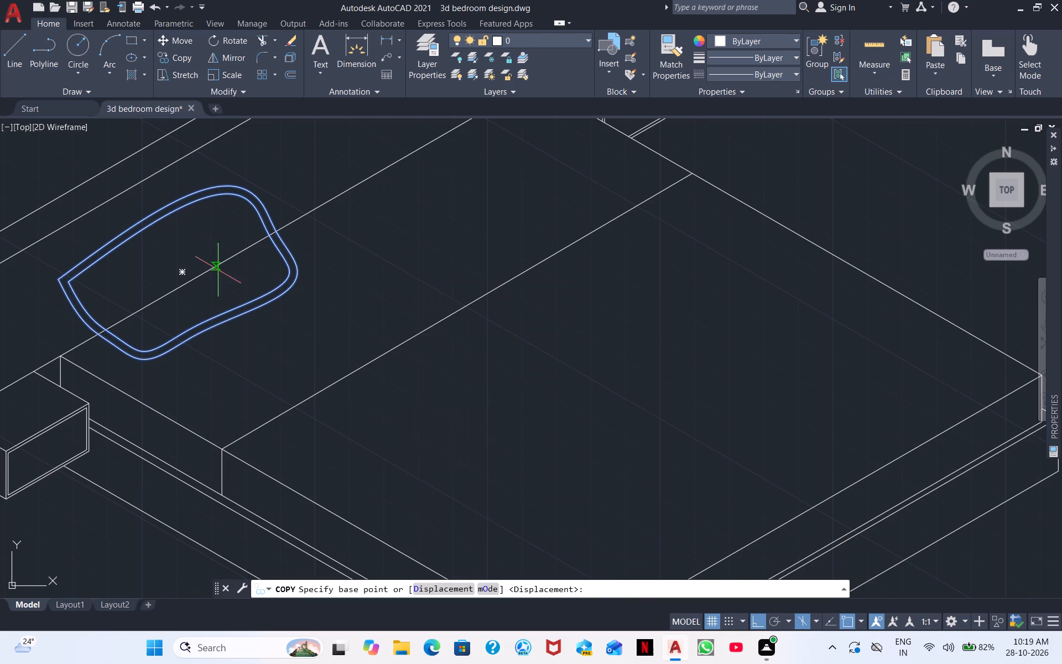
click(176, 269)
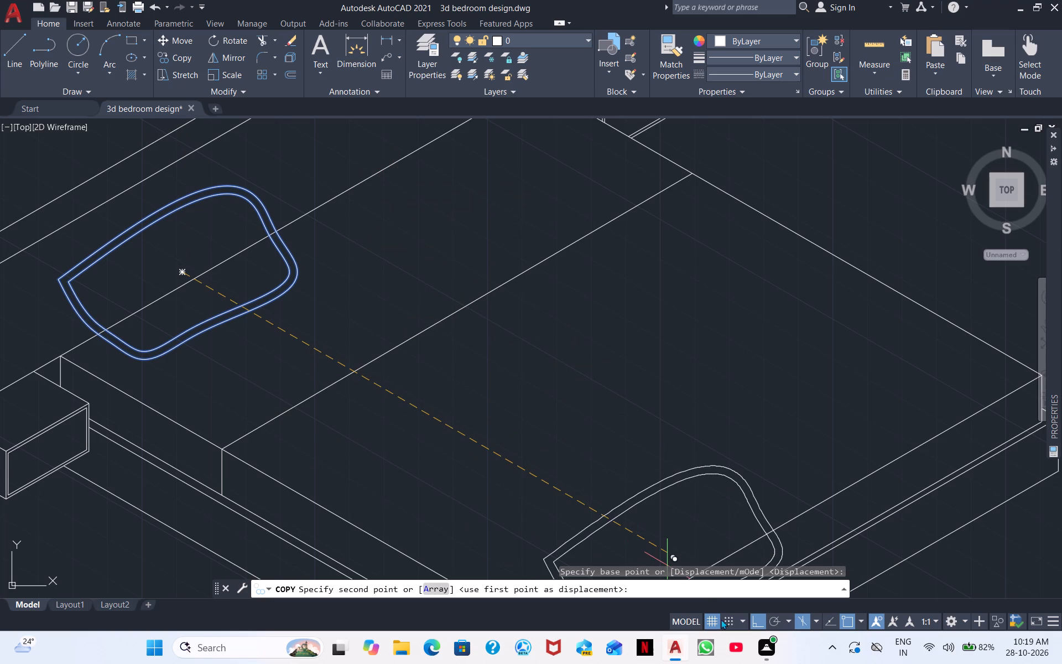
click(755, 624)
middle_drag(420, 231, 421, 252)
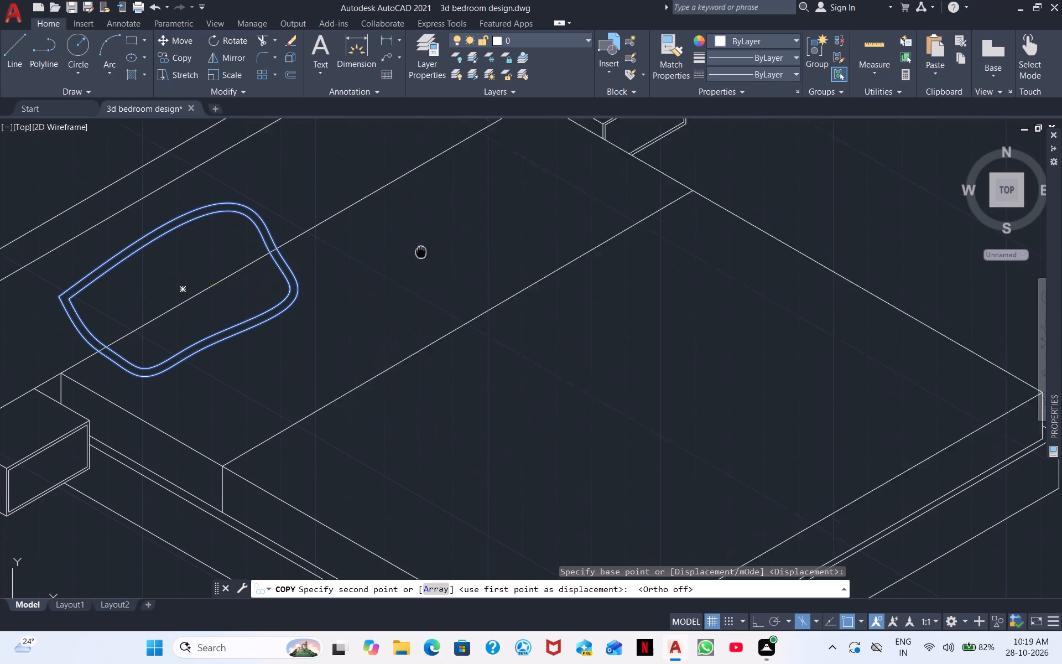
middle_drag(421, 252, 407, 396)
scroll(407, 396, up, 1)
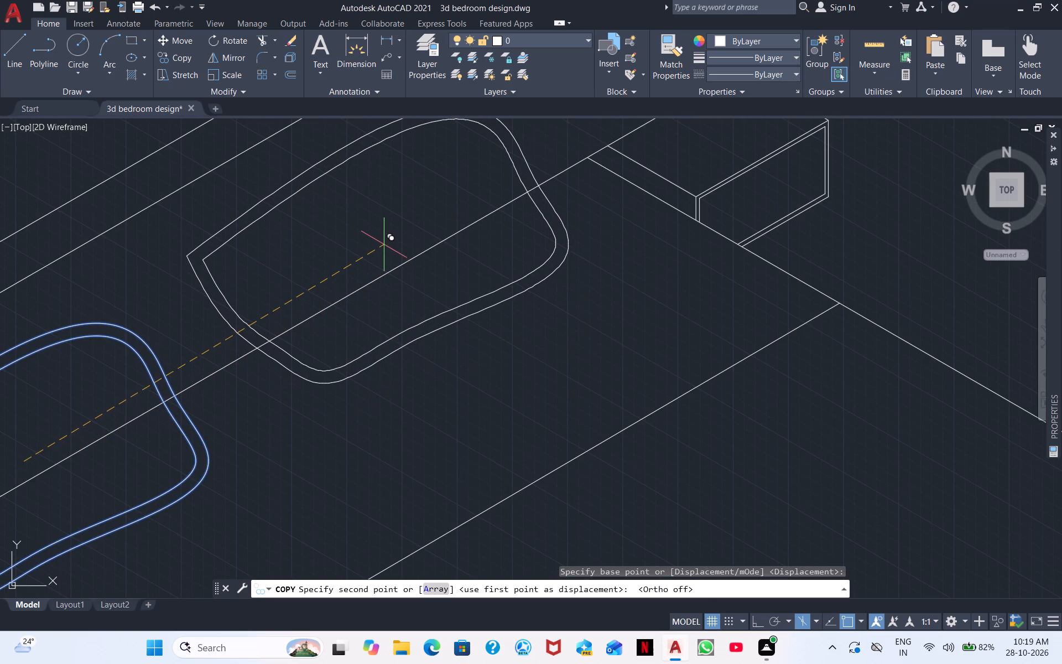
scroll(388, 250, down, 1)
click(391, 248)
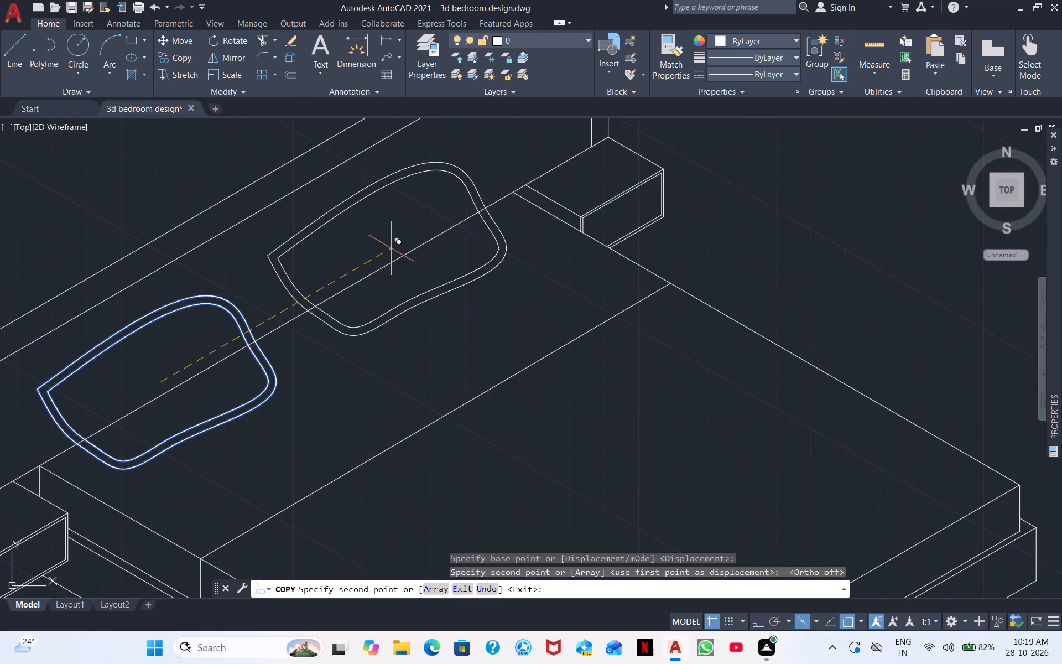
key(Escape)
Trim away the mattress's head-end edge where it runs inside the inner outlines of both pillows.
scroll(305, 362, down, 2)
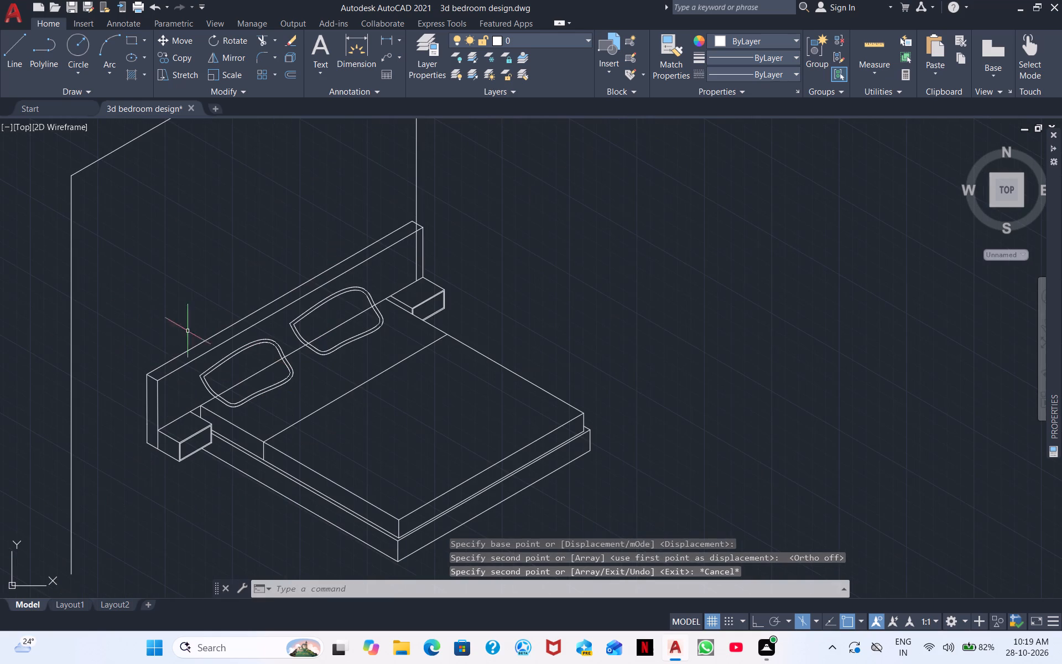
scroll(279, 357, up, 2)
scroll(245, 49, up, 1)
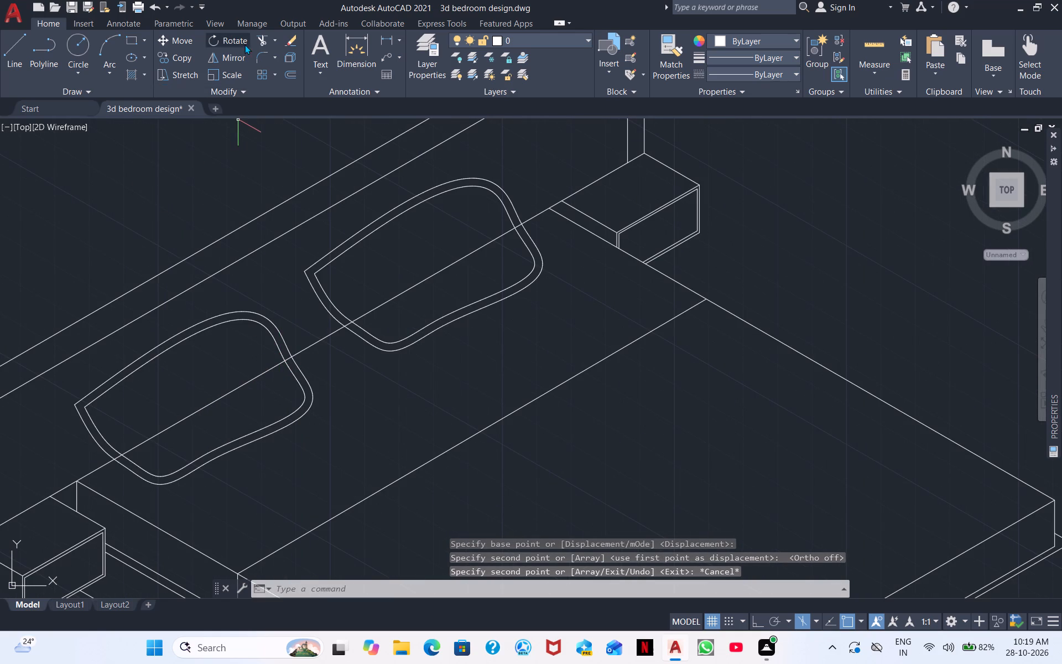
click(260, 39)
drag(182, 397, 191, 419)
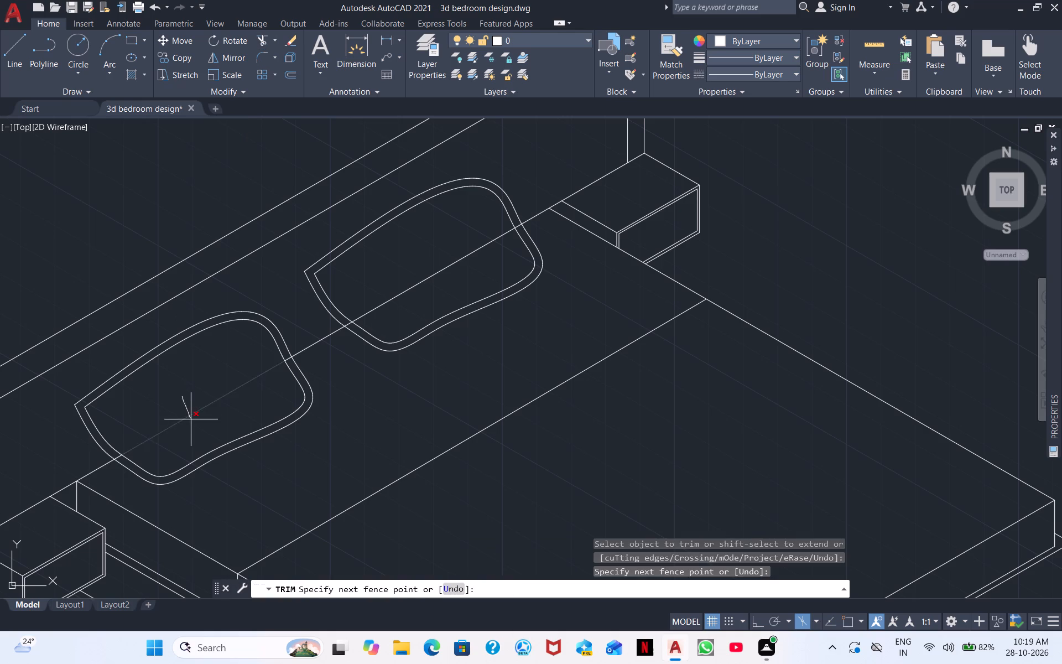
drag(191, 419, 196, 427)
drag(426, 273, 431, 290)
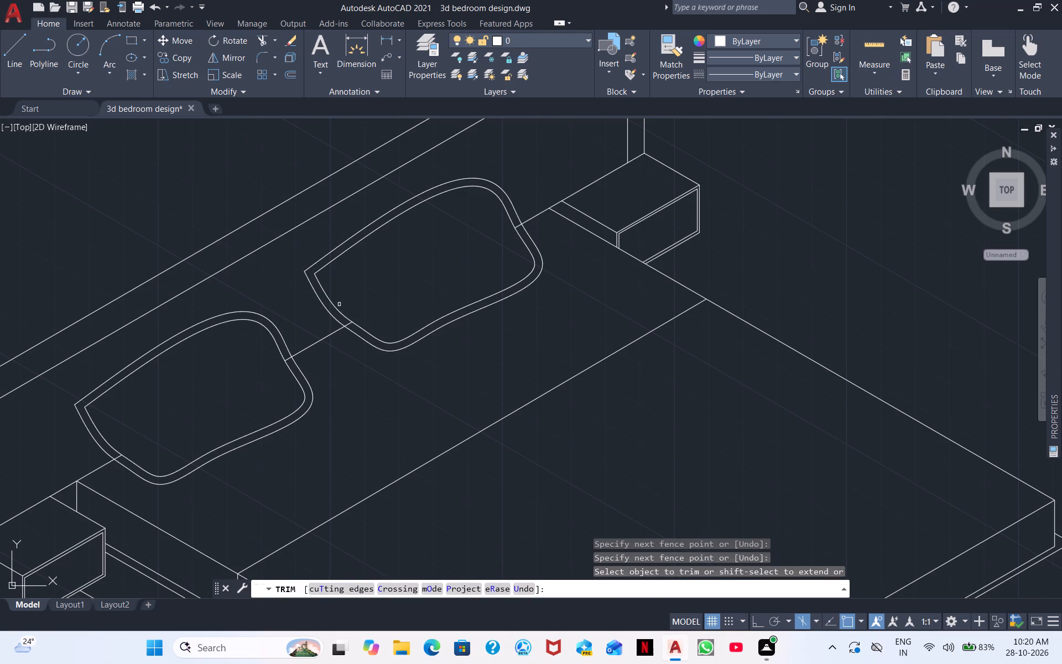
Trim the leftover head-end edge stubs between the inner and outer outlines on both sides of each pillow.
scroll(339, 305, up, 1)
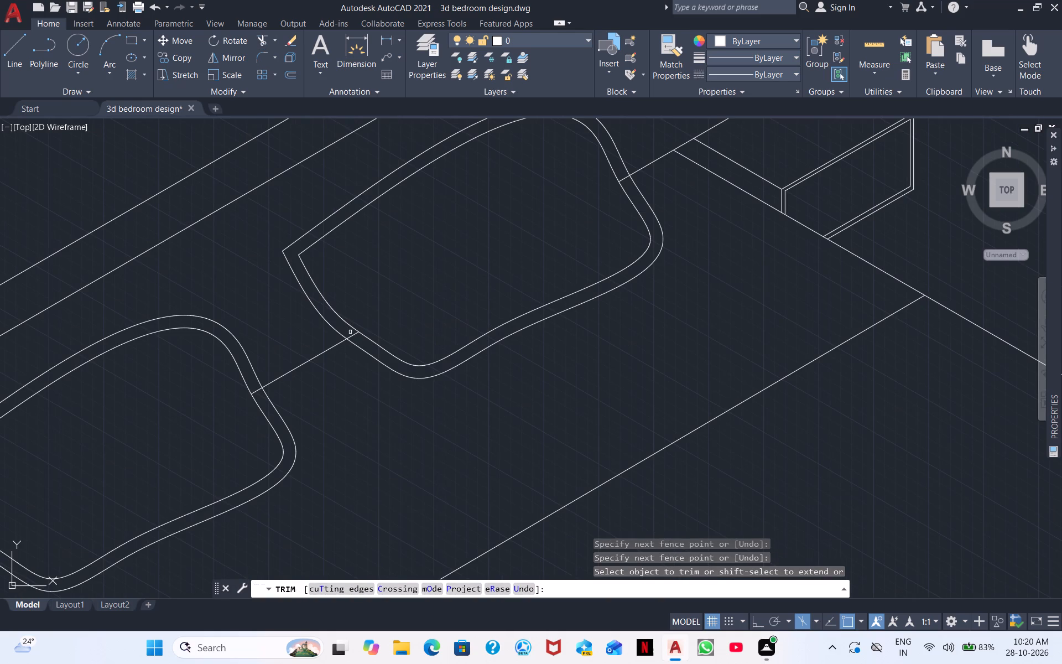
click(353, 334)
click(258, 388)
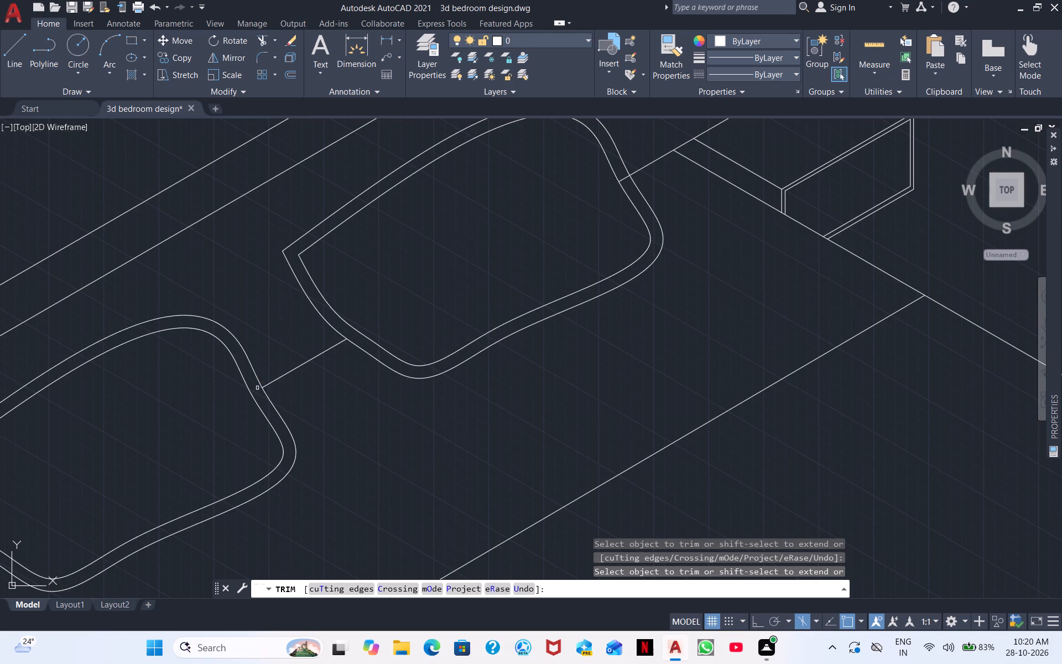
click(627, 176)
scroll(269, 417, down, 1)
middle_drag(159, 460, 378, 354)
scroll(289, 399, up, 4)
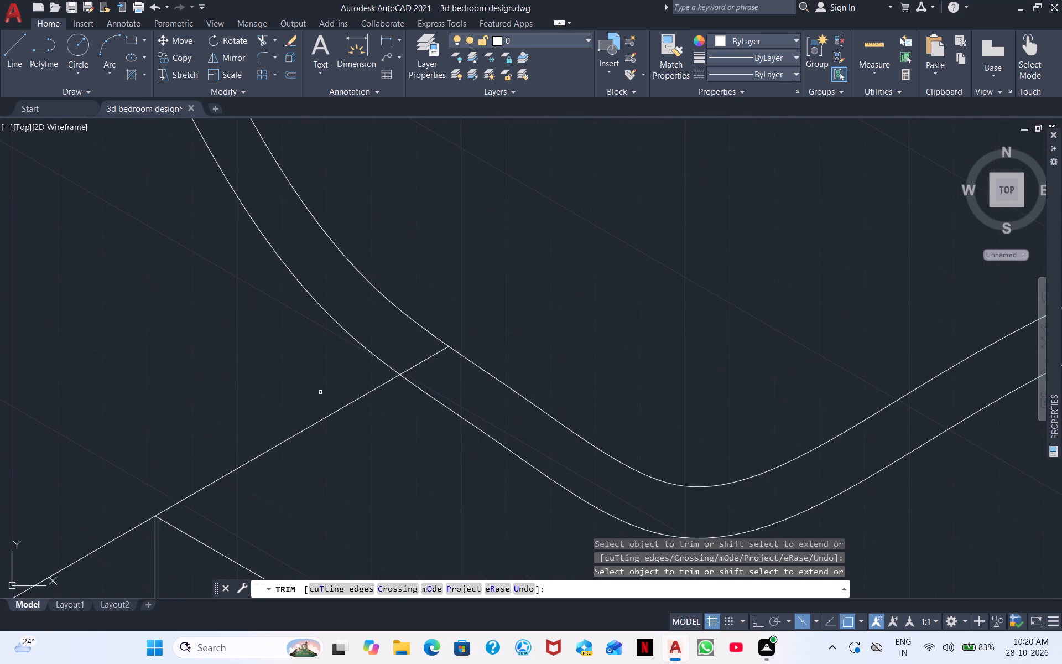
click(410, 369)
scroll(378, 398, down, 2)
right_click(407, 408)
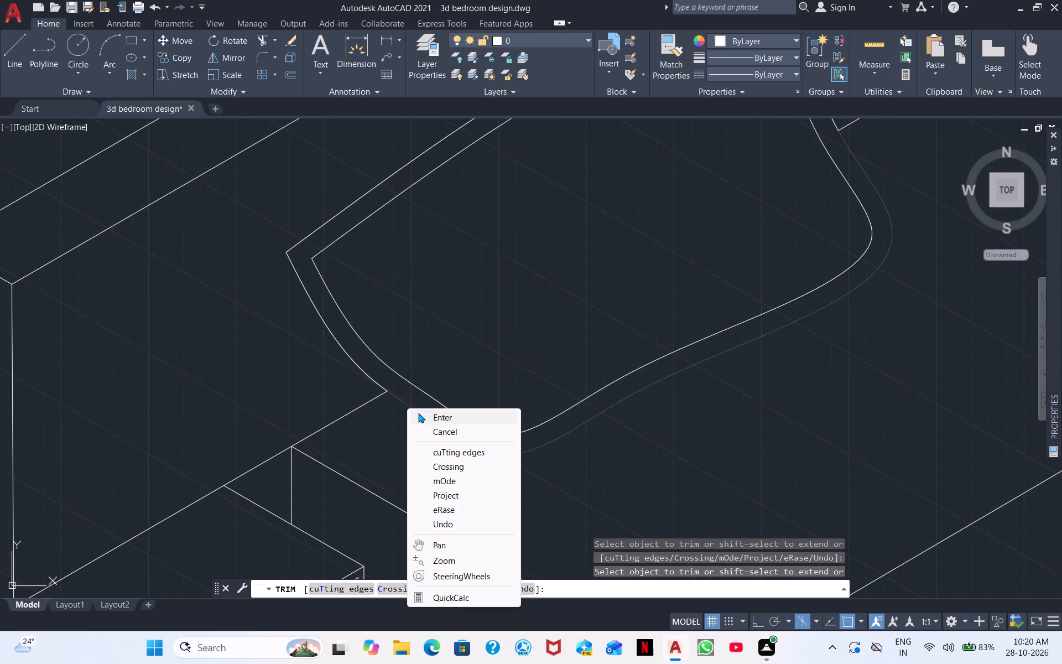
click(457, 418)
Examine the whole bed with both pillows, from the headboard to the foot end.
scroll(457, 418, down, 2)
middle_drag(528, 426, 308, 398)
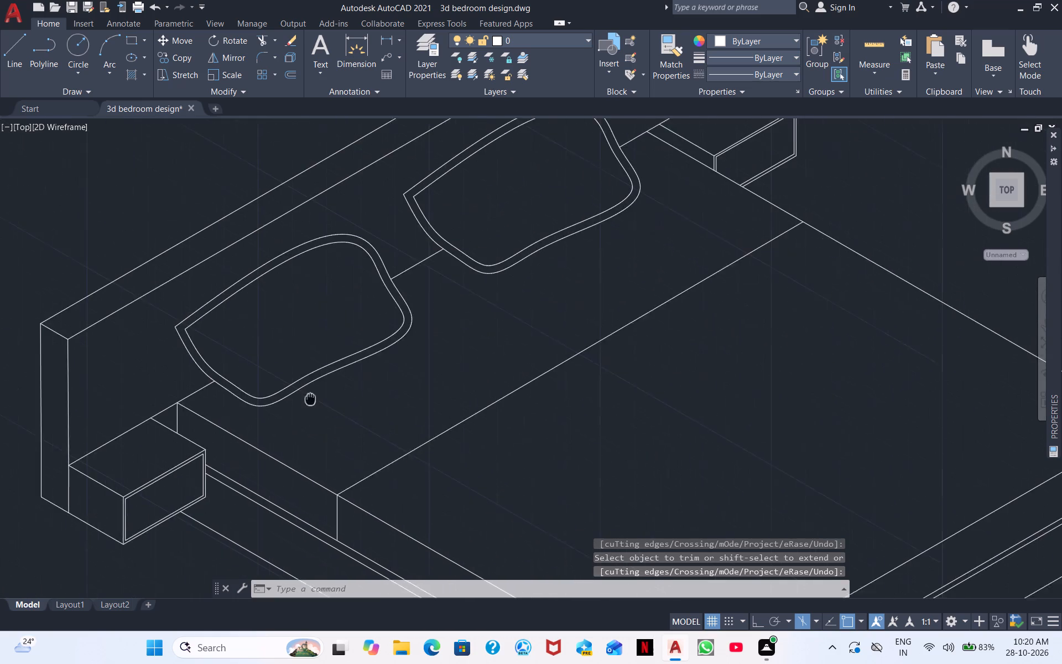
middle_drag(308, 398, 291, 394)
scroll(291, 394, up, 1)
scroll(302, 403, down, 2)
middle_drag(377, 434, 188, 324)
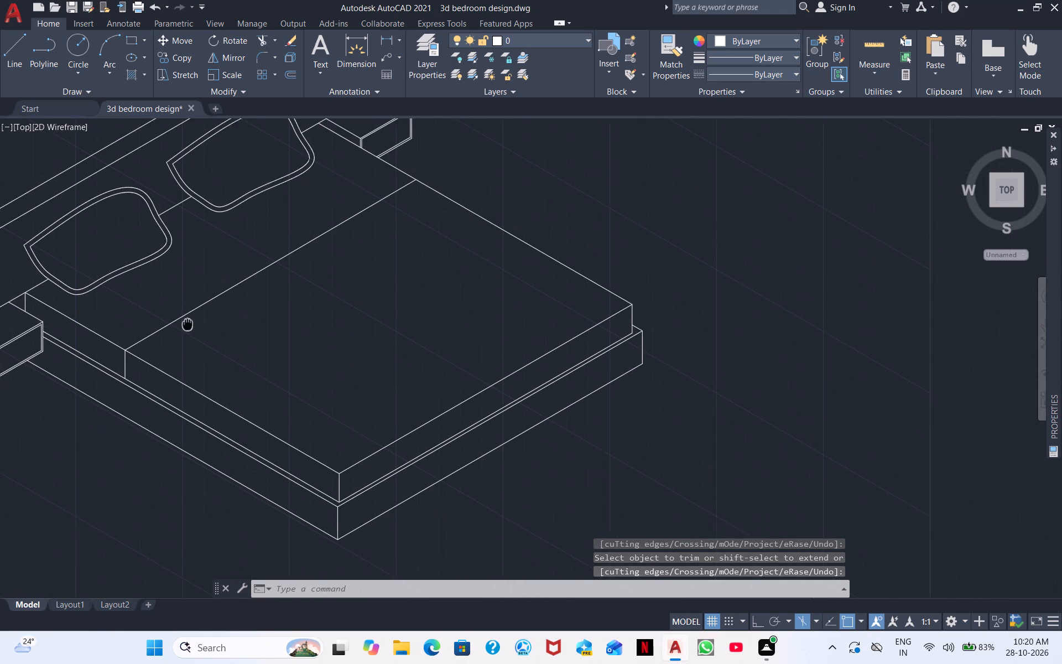
middle_drag(188, 324, 183, 320)
middle_drag(329, 376, 300, 407)
scroll(300, 407, down, 1)
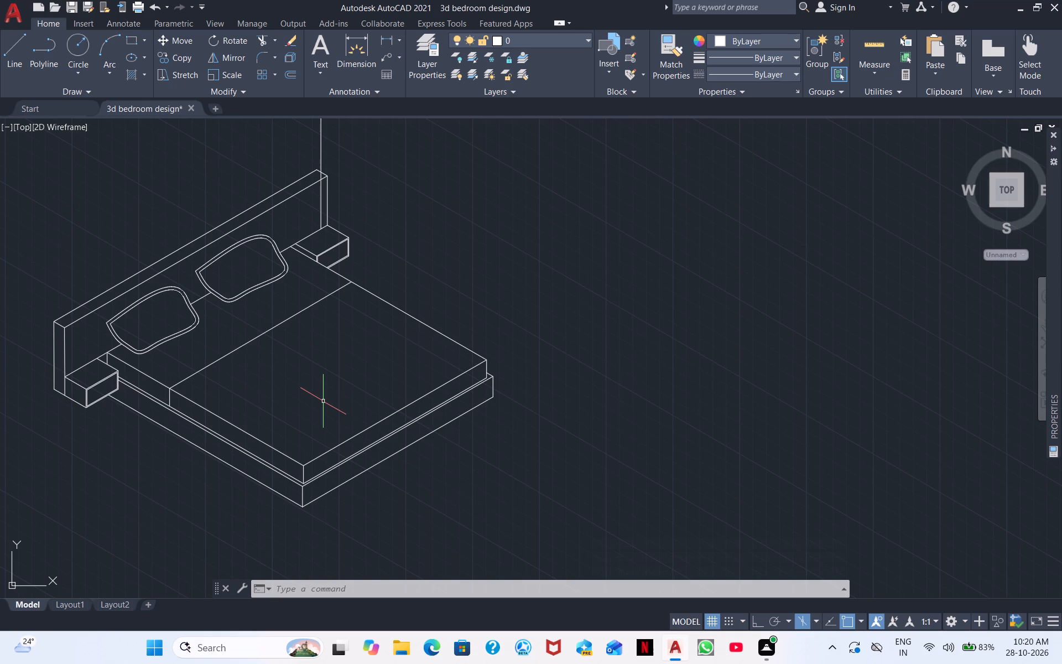
Move both outlines of the pillow nearest the front nightstand along the head-end edge, closer to the second pillow.
scroll(160, 302, up, 2)
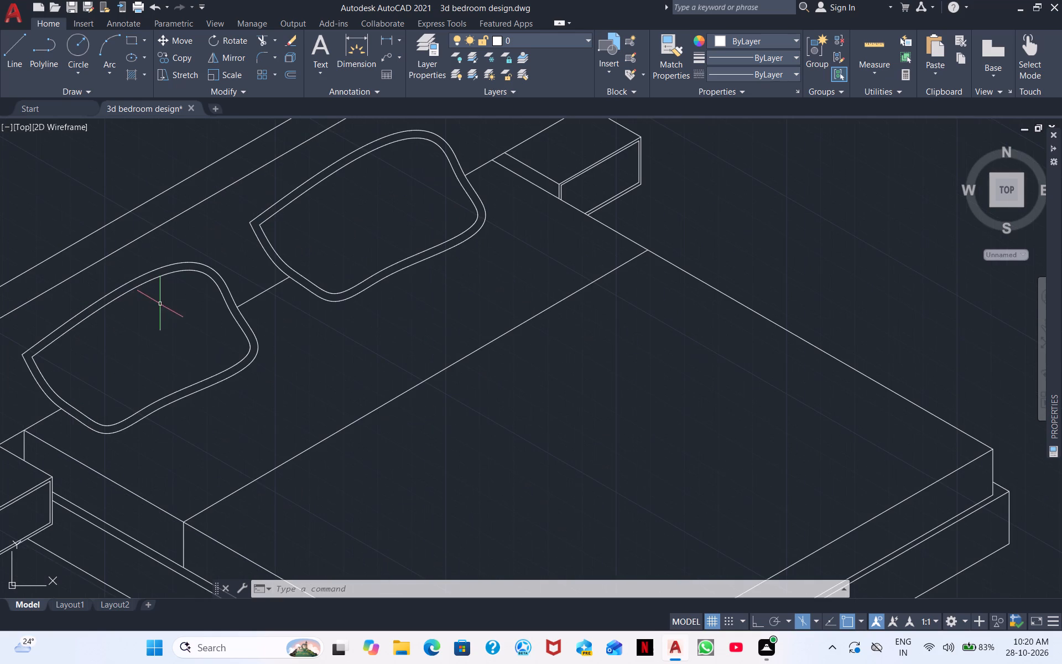
drag(225, 408, 209, 397)
click(154, 351)
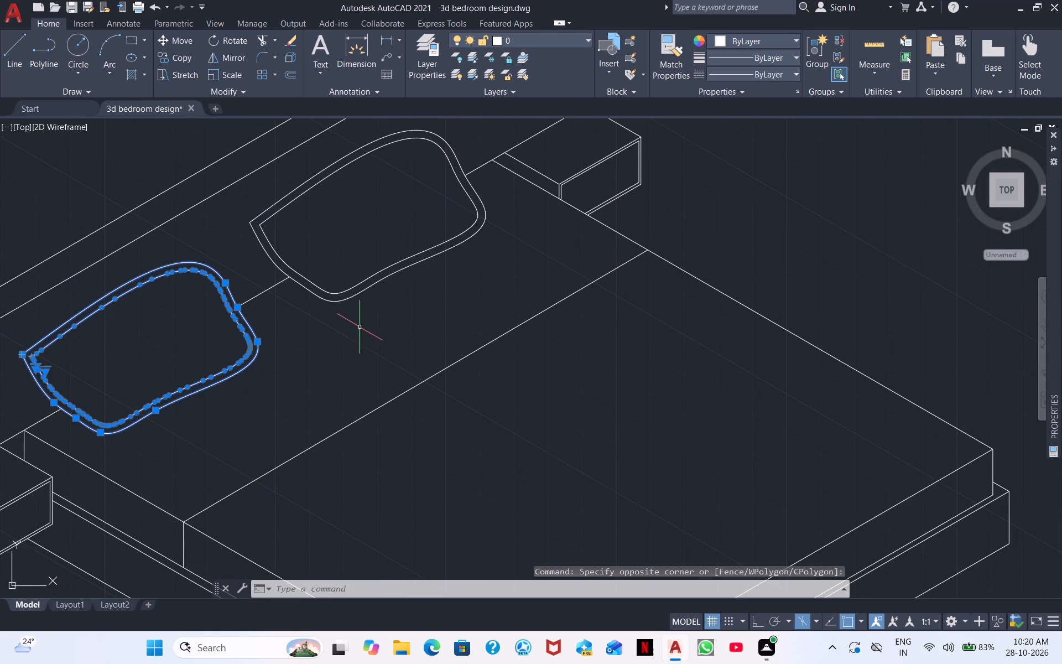
right_click(296, 331)
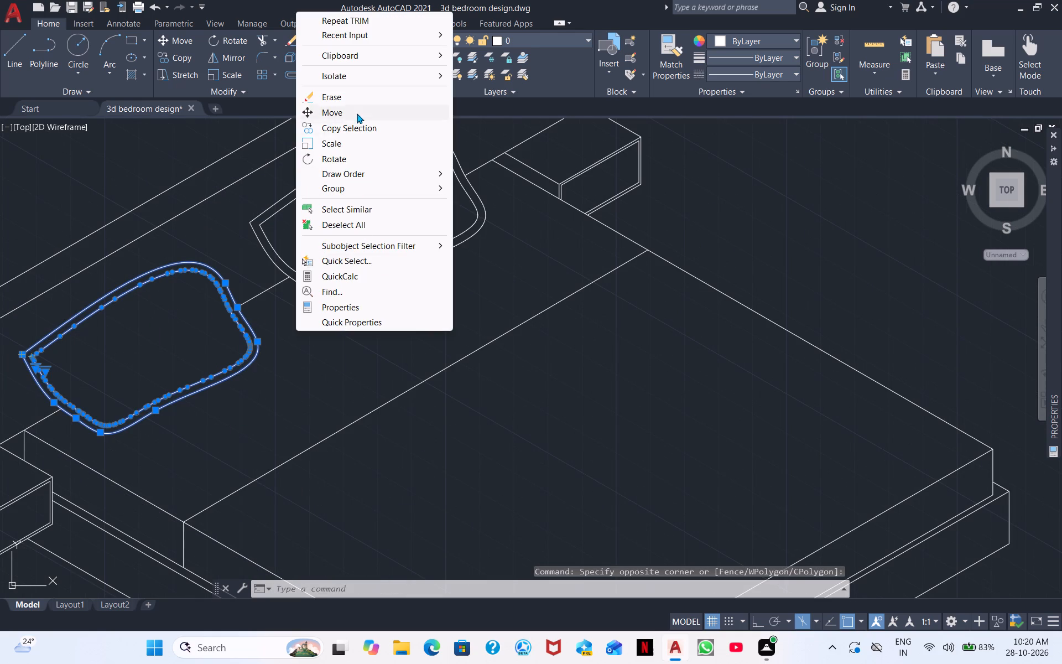
click(357, 113)
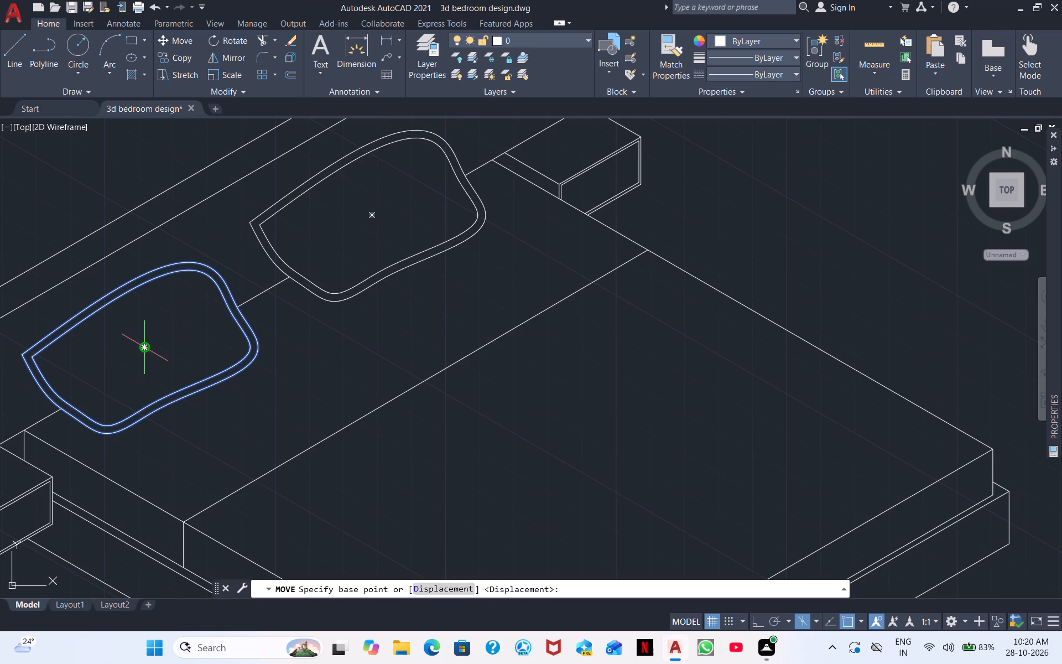
click(144, 347)
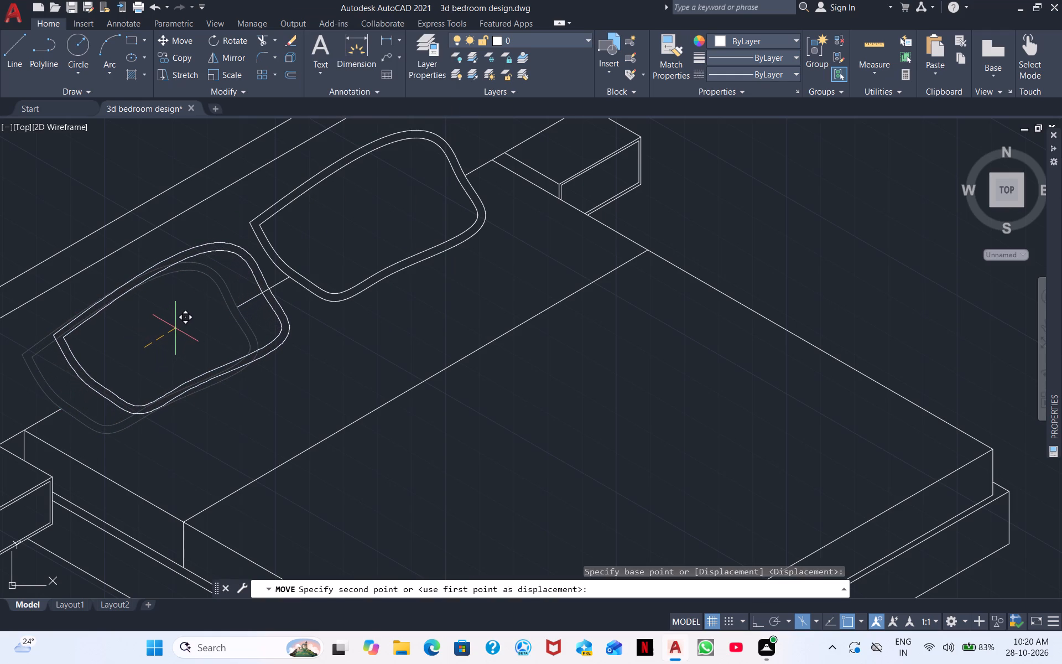
click(175, 328)
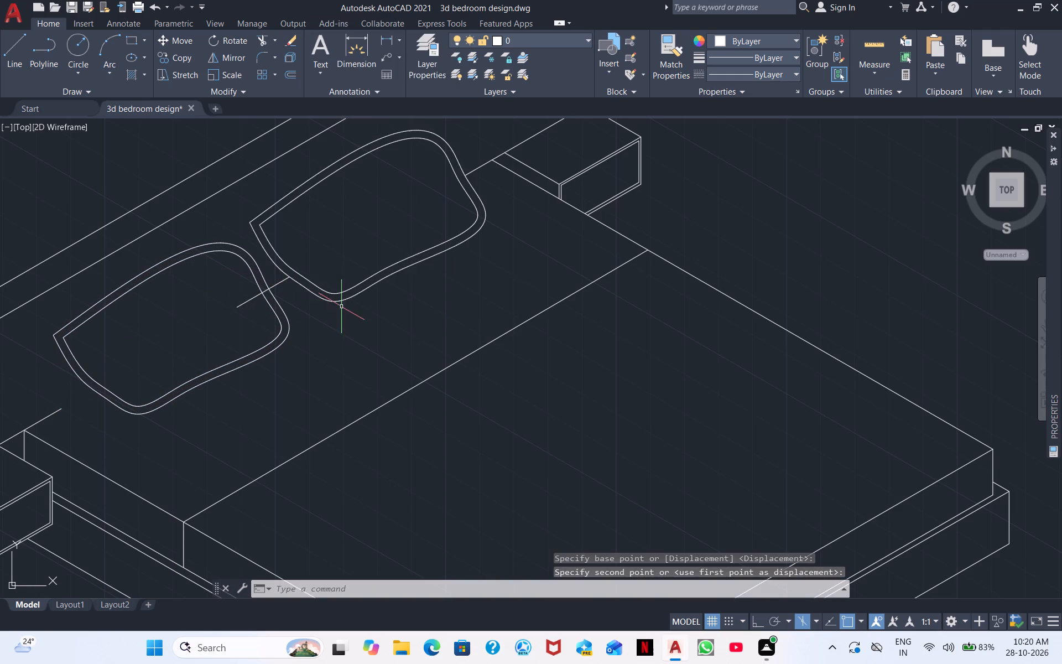
Move both outlines of the far pillow slightly back towards the first pillow, so the two pillows nearly touch.
drag(346, 307, 343, 302)
click(322, 281)
right_click(511, 282)
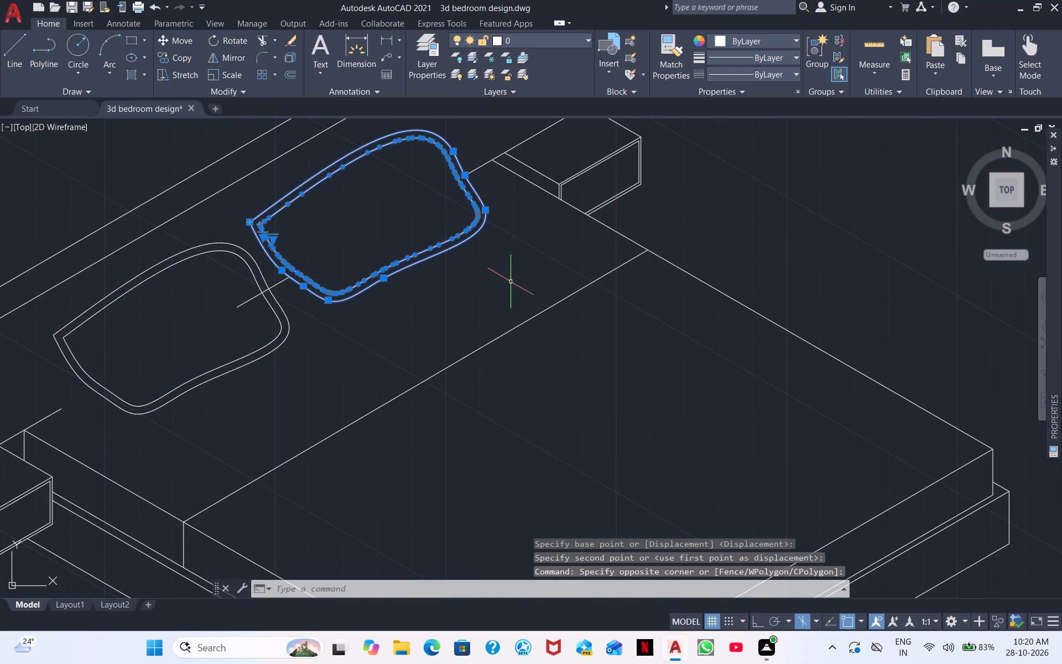
click(554, 385)
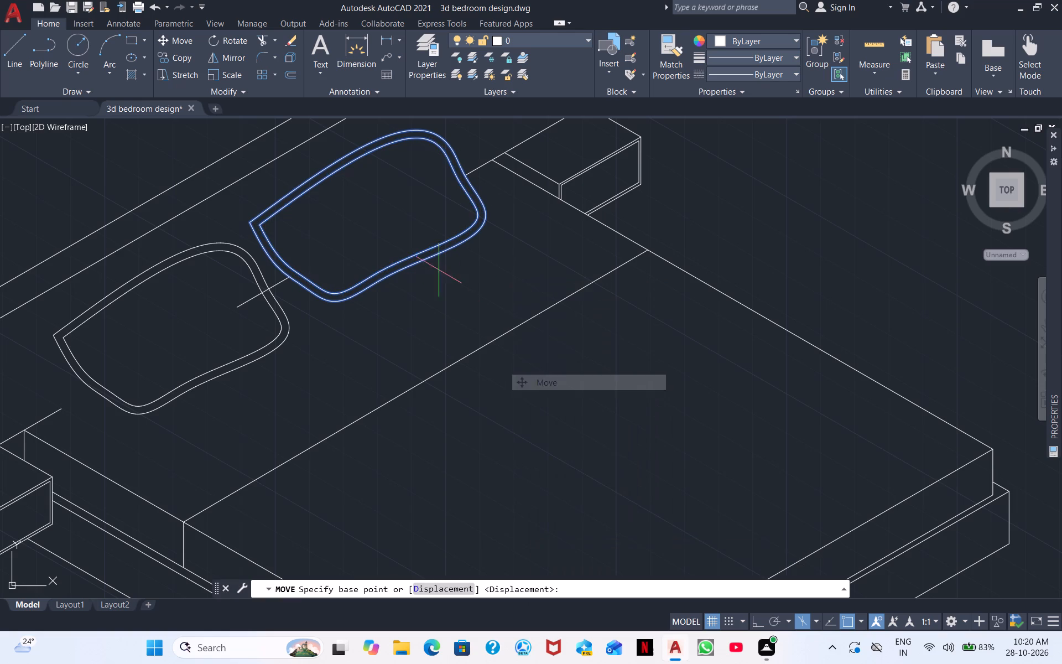
click(375, 221)
click(363, 226)
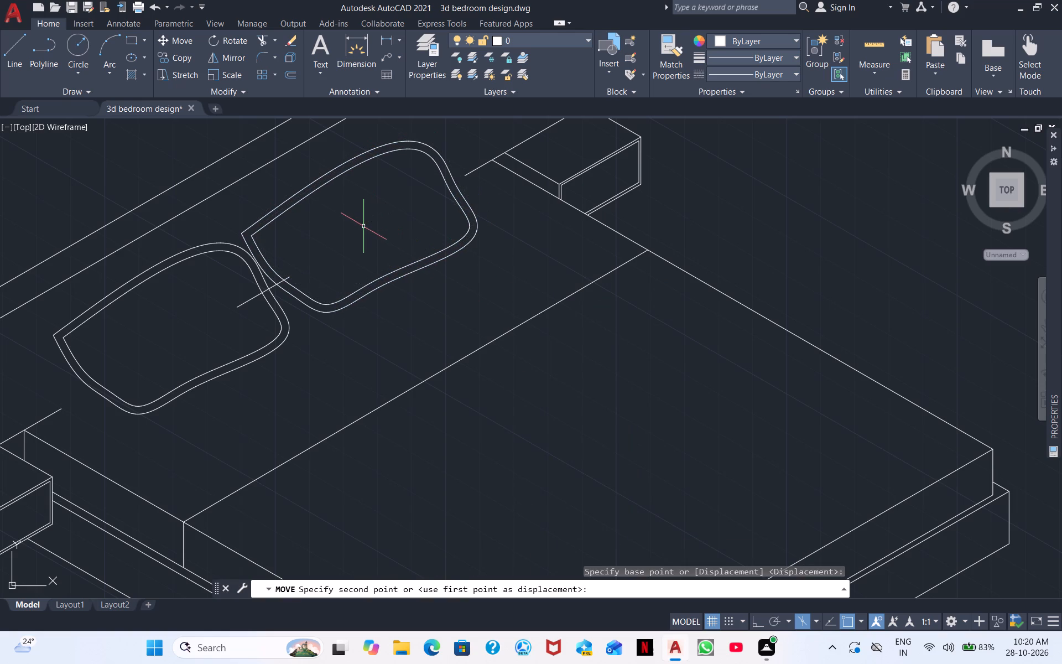
Extend the mattress's head-end edge from both nightstand sides to the outer outlines of the moved pillows.
scroll(363, 226, down, 1)
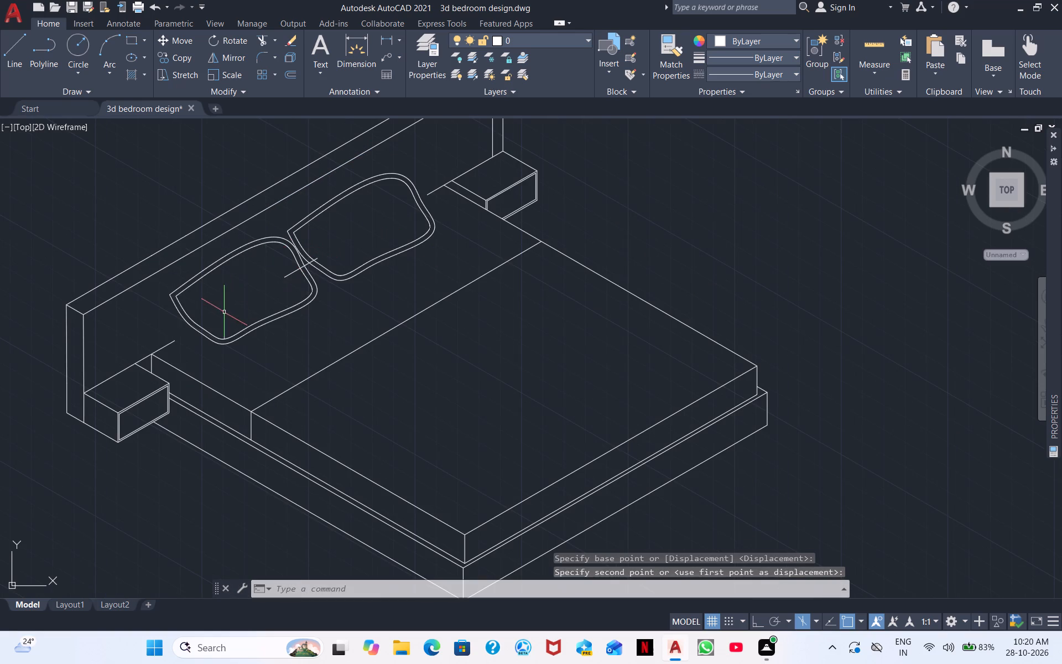
click(256, 44)
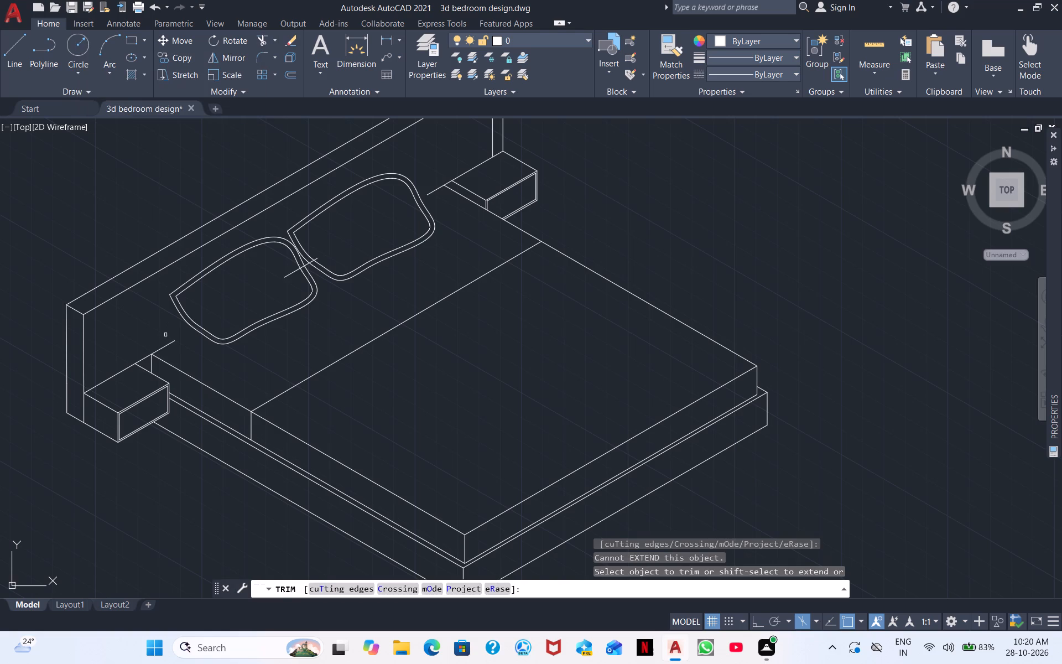
shift+click(169, 342)
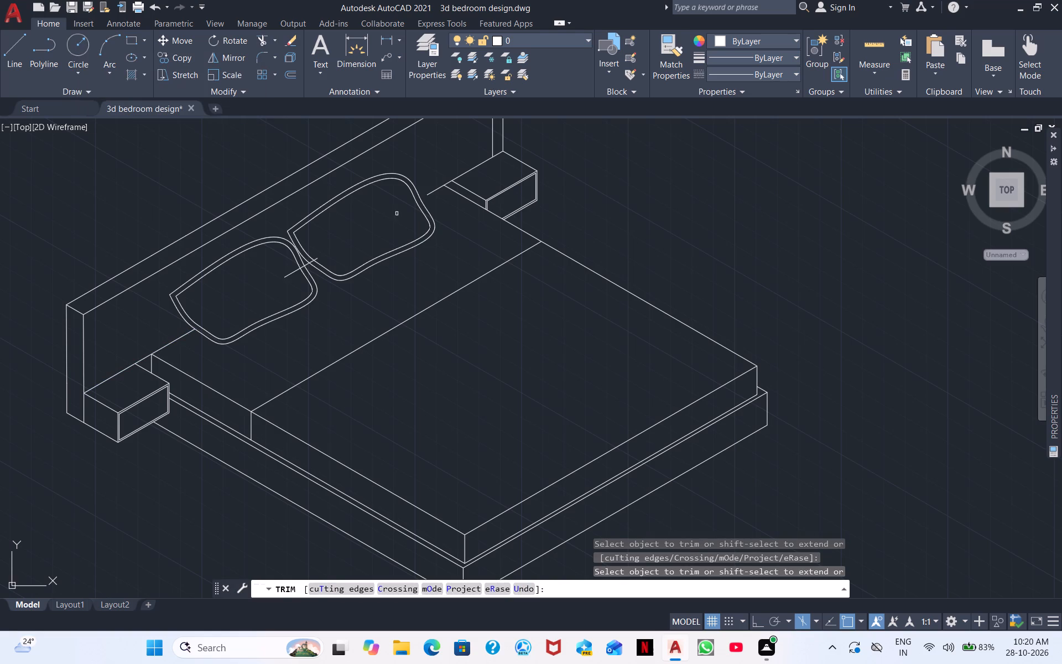
shift+click(439, 189)
Trim the middle piece of the head-end edge inside both pillows, keeping only the short part between their outer outlines.
scroll(344, 238, up, 3)
click(207, 331)
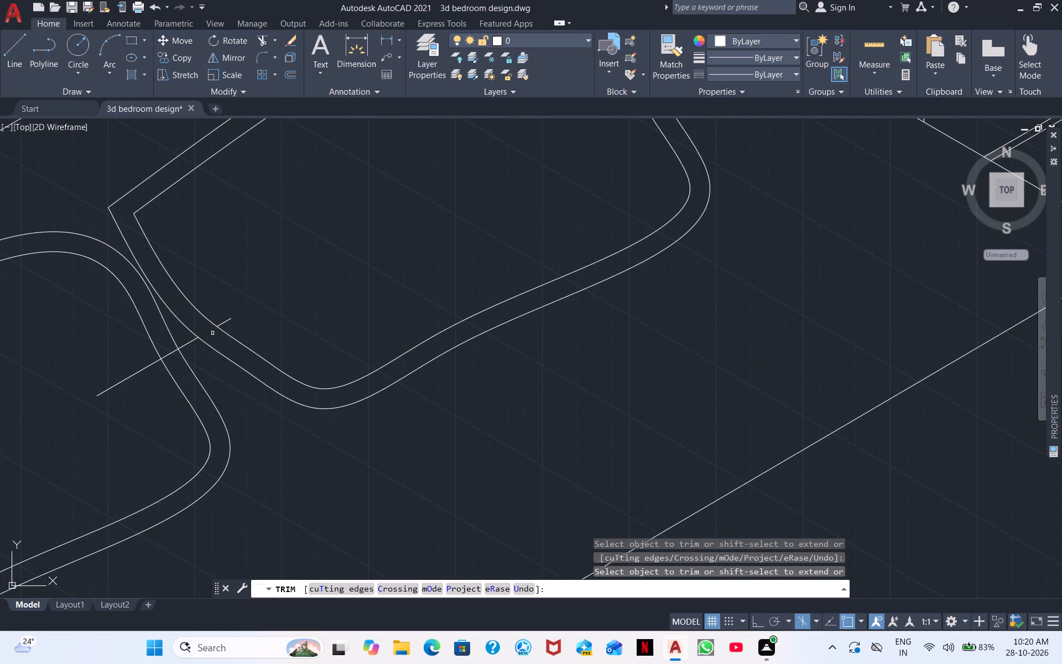
click(225, 320)
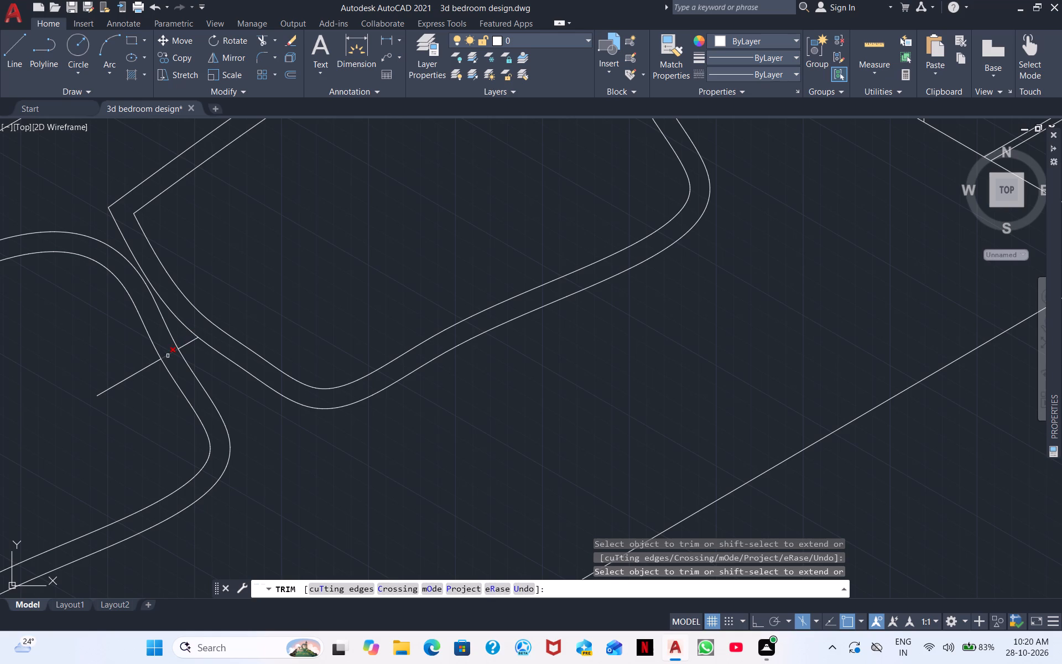
click(168, 356)
drag(137, 367, 142, 395)
middle_drag(87, 370, 283, 310)
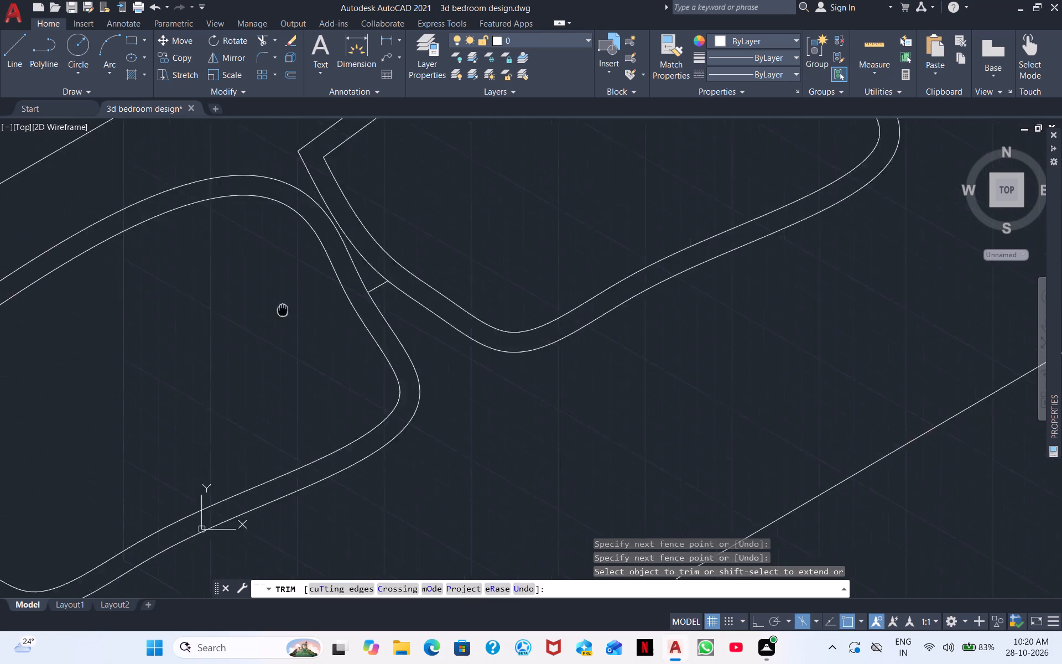
middle_drag(283, 310, 343, 266)
scroll(355, 259, down, 2)
key(Escape)
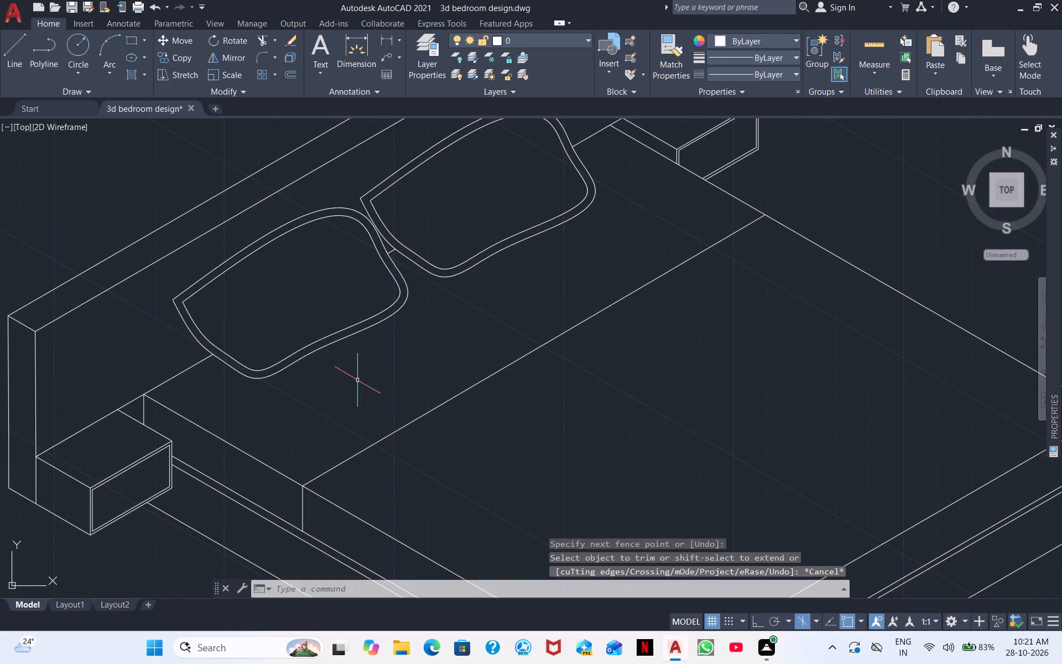
Trim the vertical wall corner line where it crosses the headboard's top and front face near the far nightstand.
scroll(373, 373, down, 2)
middle_drag(431, 333, 303, 276)
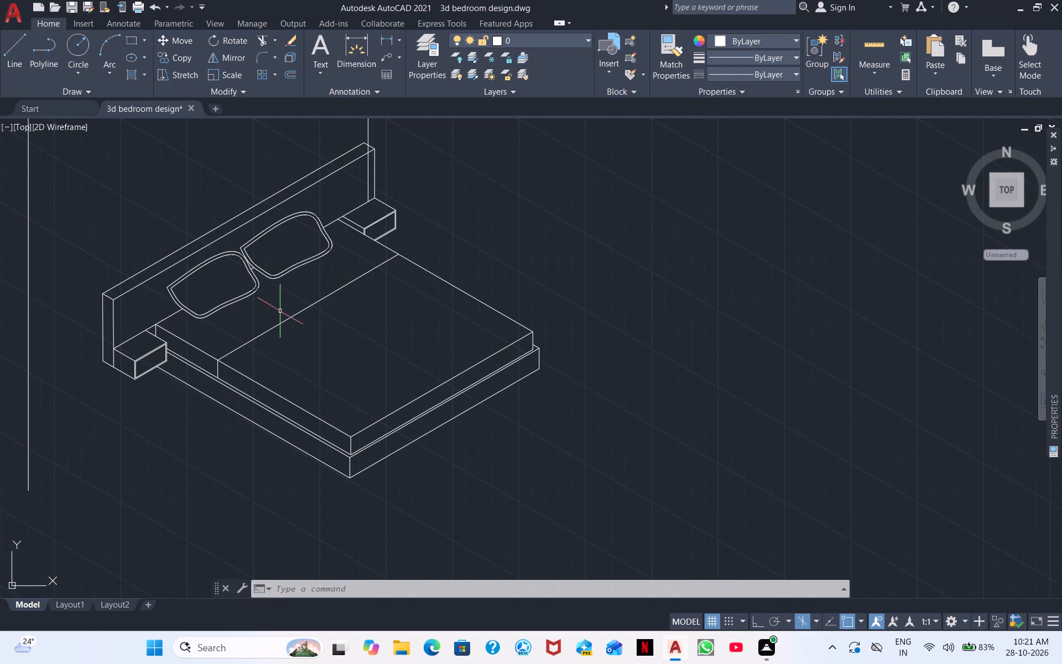
scroll(261, 297, up, 1)
scroll(257, 300, down, 1)
middle_drag(304, 330, 174, 330)
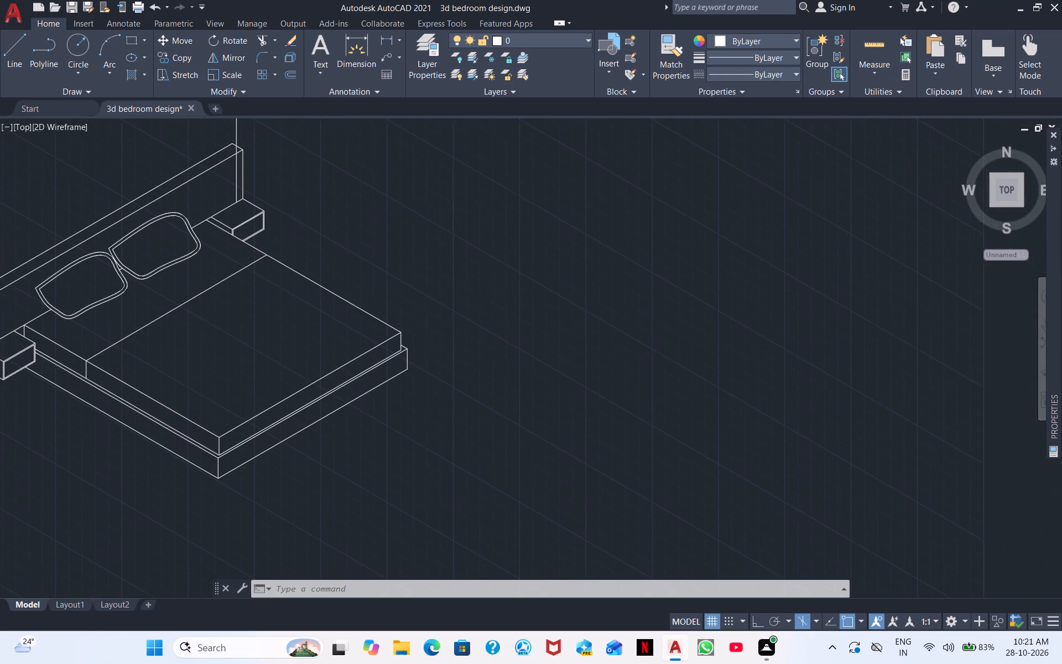
scroll(261, 243, up, 2)
middle_drag(331, 330, 408, 460)
scroll(428, 341, down, 2)
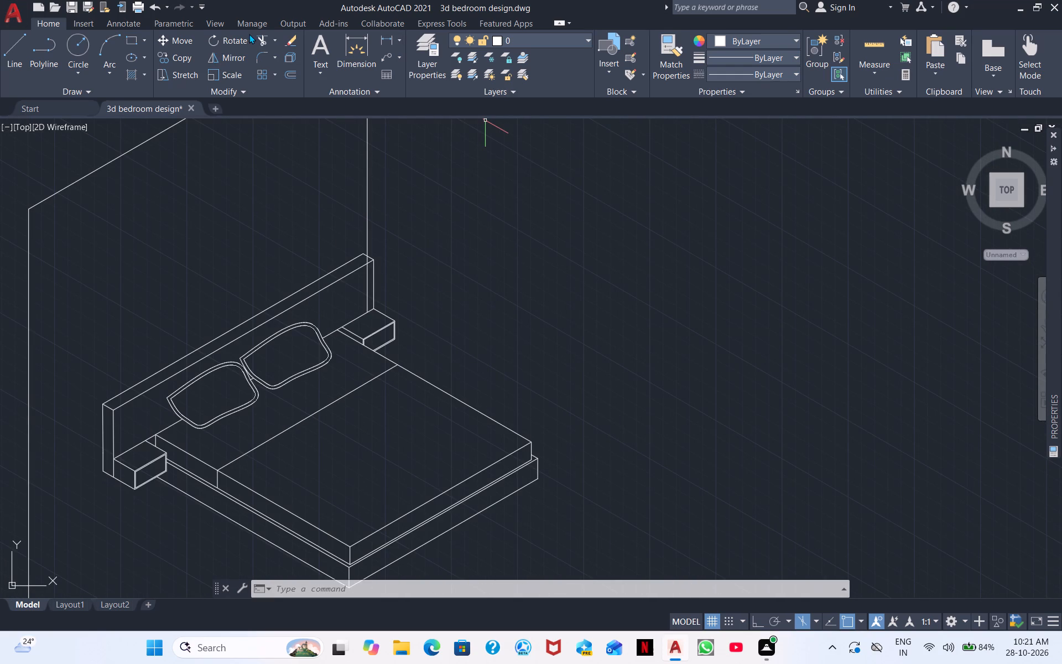
click(264, 33)
scroll(377, 283, up, 3)
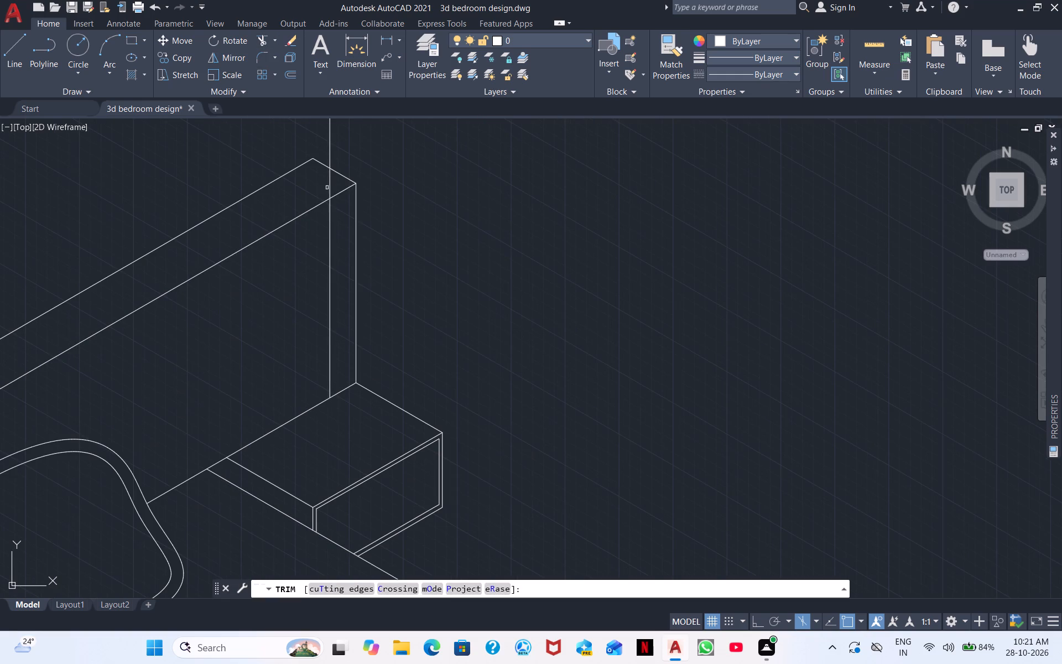
click(329, 186)
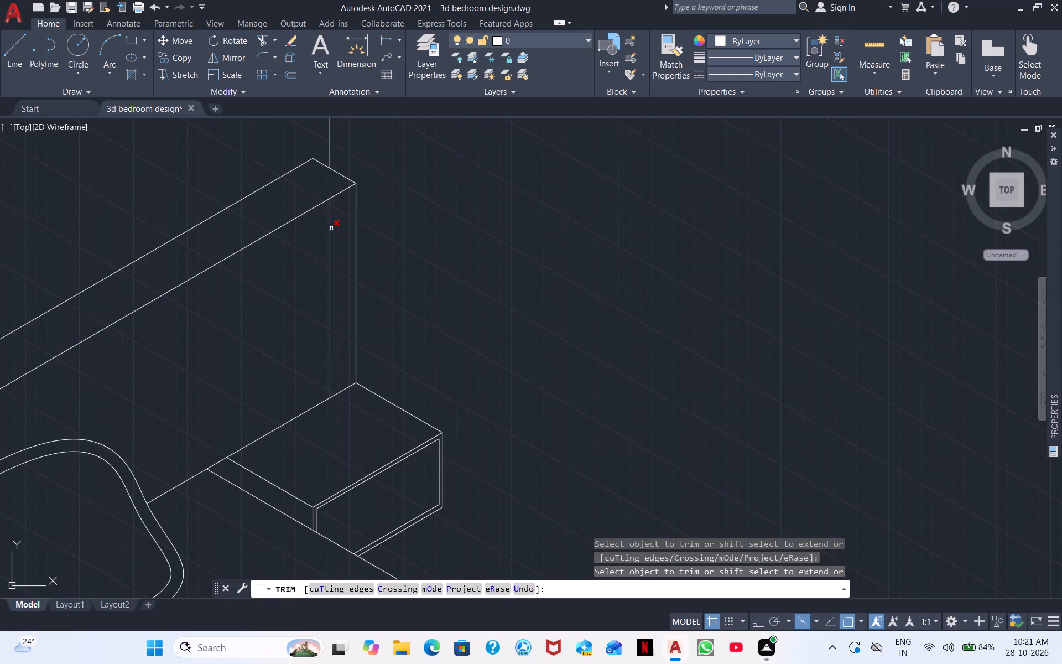
click(331, 229)
scroll(419, 206, down, 2)
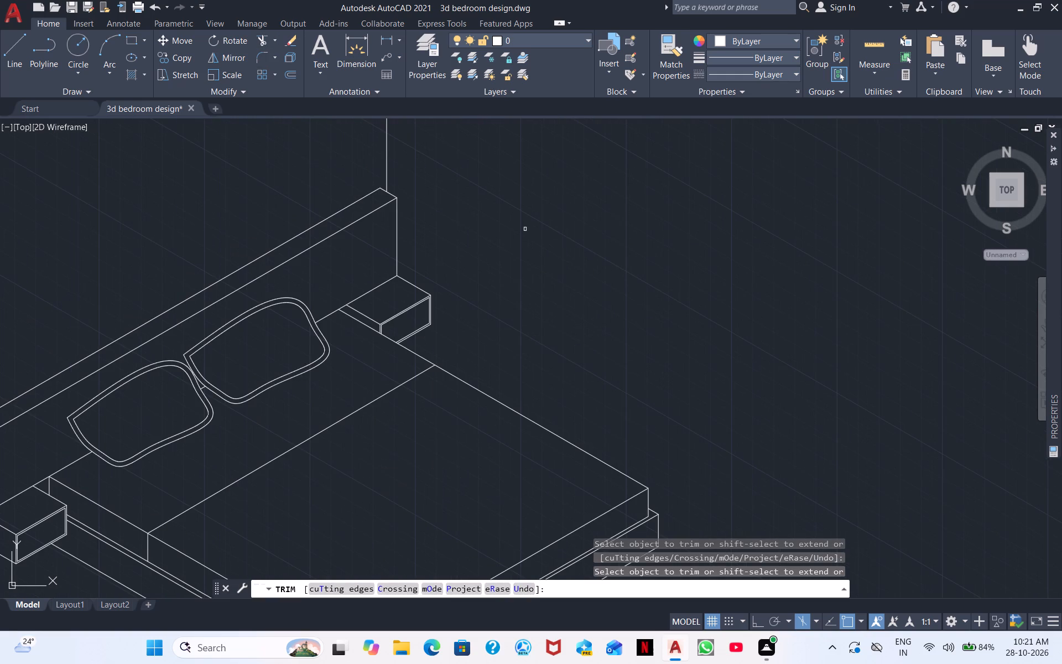
right_click(525, 229)
click(580, 243)
Draw a 10-unit line straight down from the bottom front corner of the bed base, with Ortho on.
scroll(576, 247, down, 2)
scroll(614, 295, down, 1)
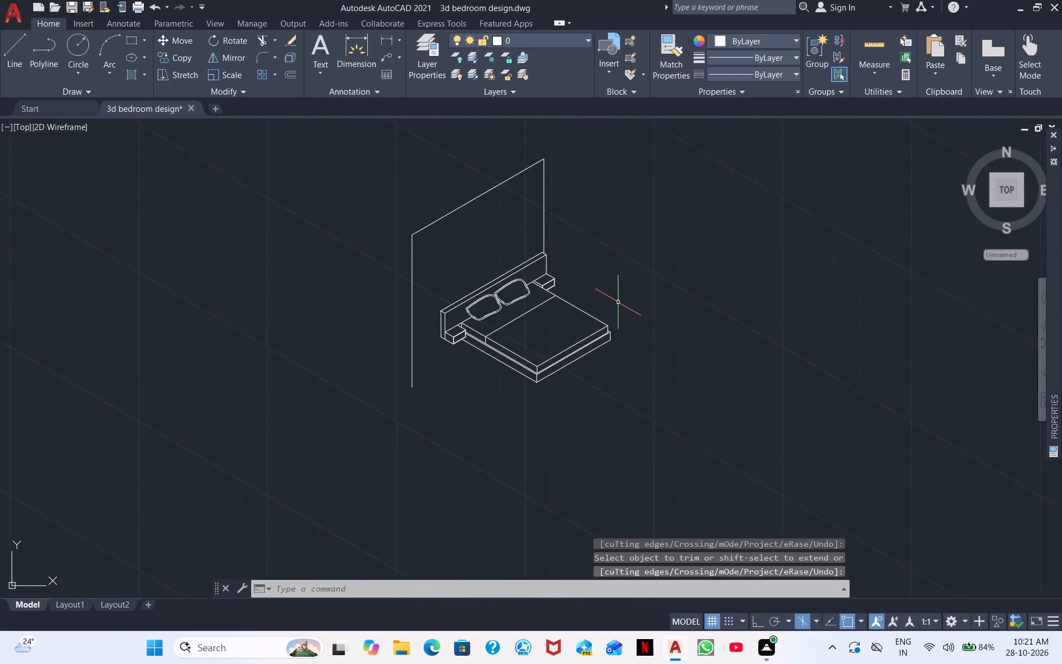
middle_drag(618, 302, 513, 237)
scroll(505, 275, up, 2)
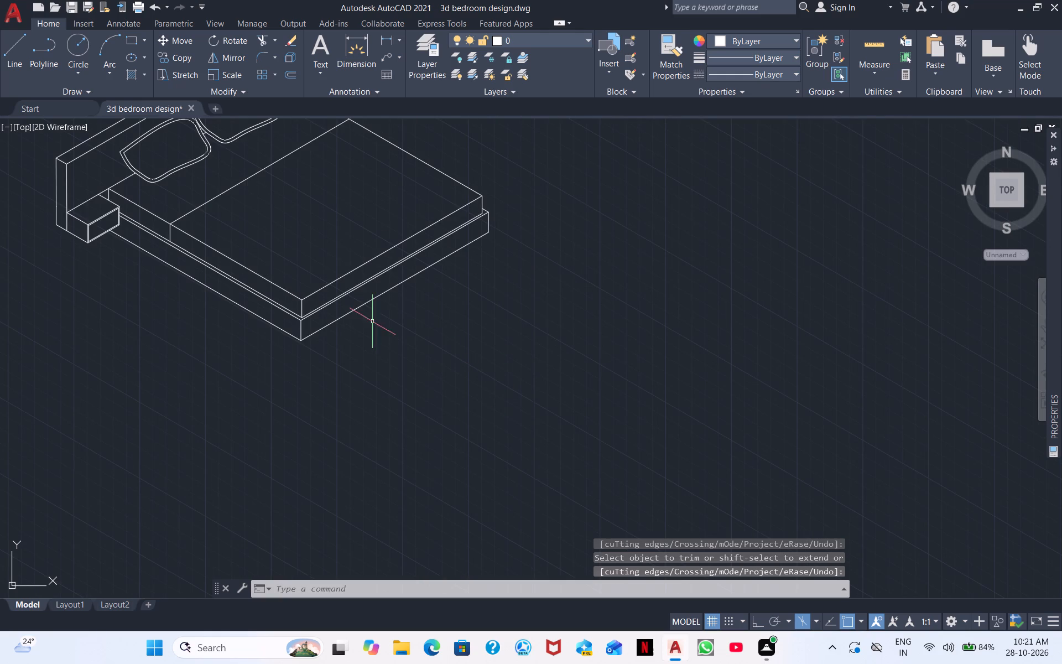
click(11, 54)
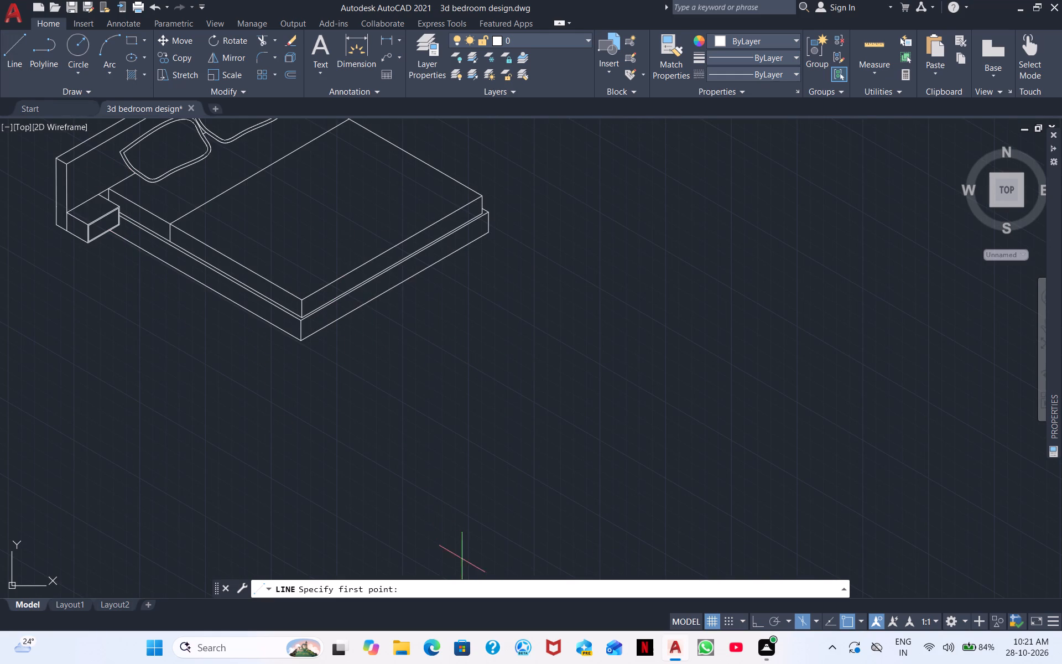
middle_drag(462, 575, 460, 547)
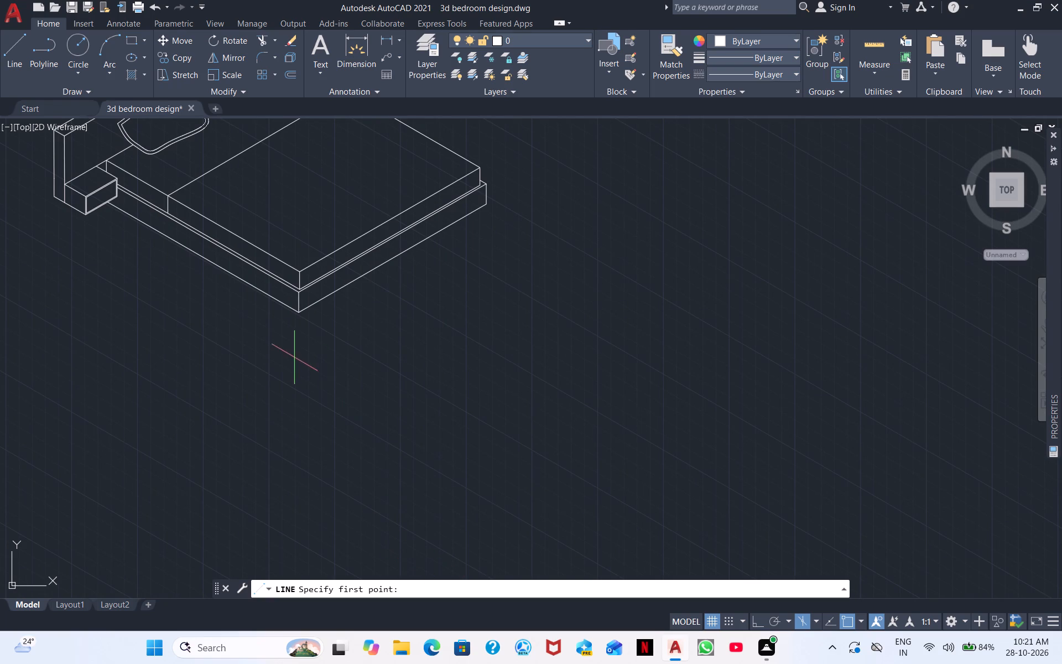
scroll(283, 305, up, 3)
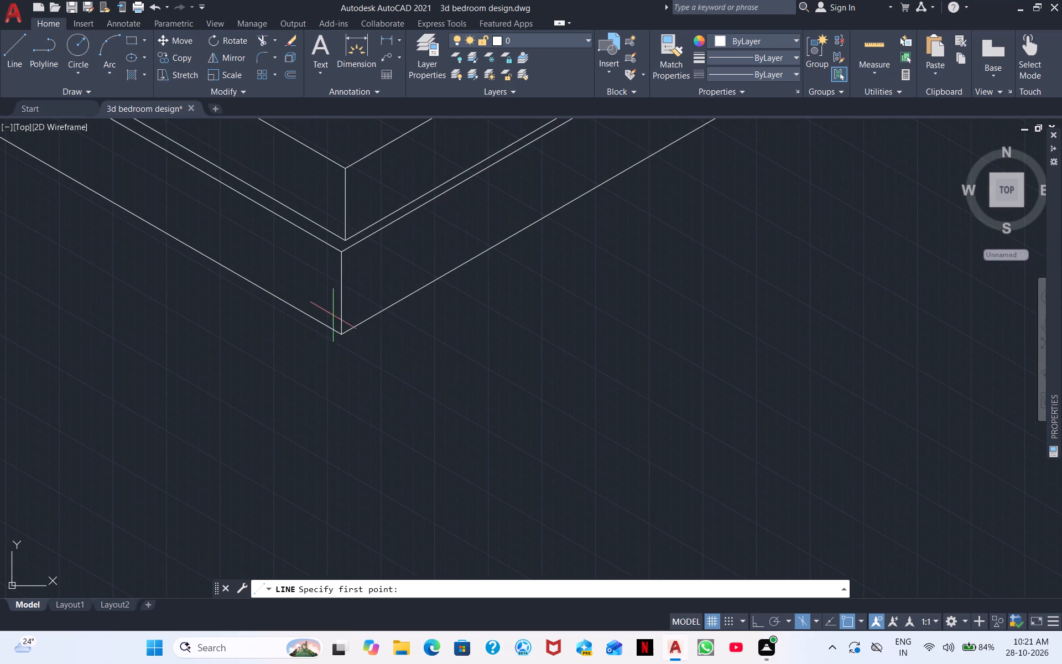
click(341, 336)
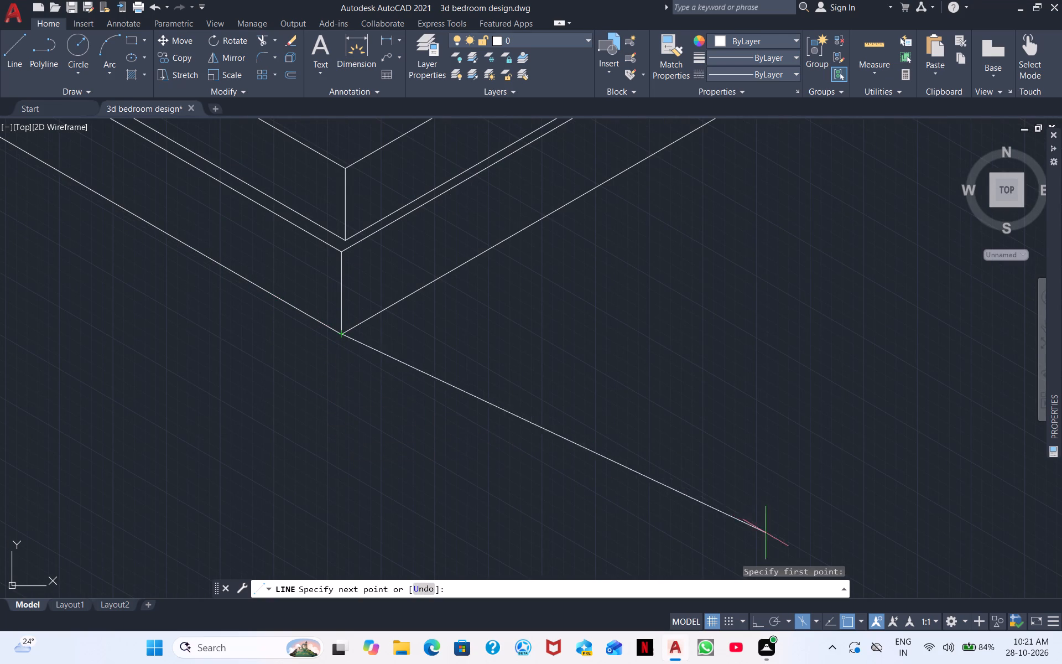
click(754, 614)
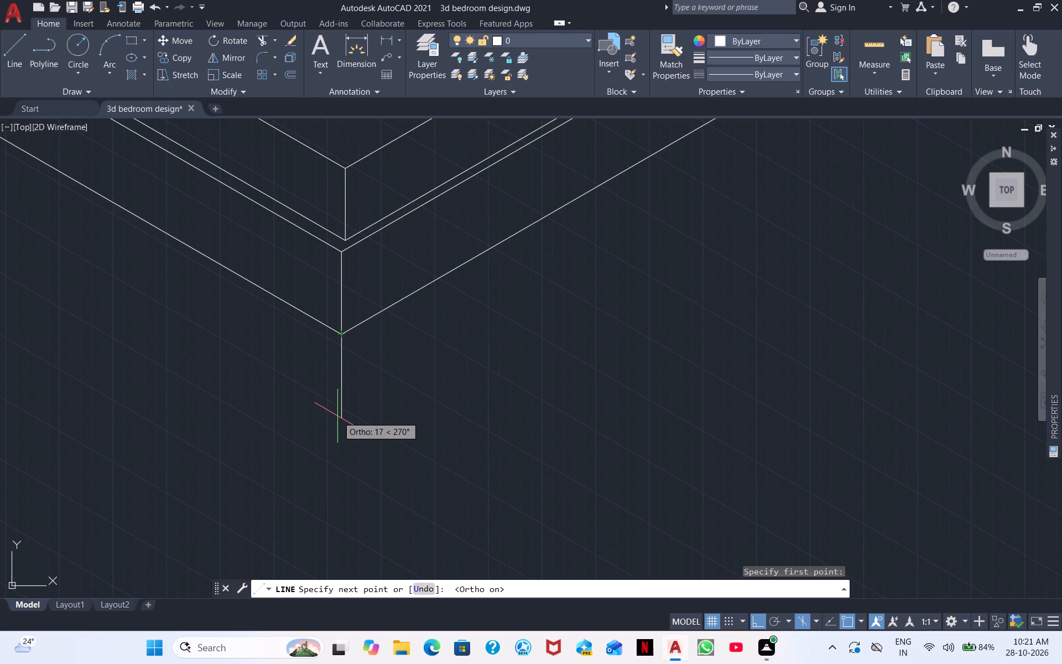
key(1)
key(5)
key(BackSpace)
key(0)
key(Return)
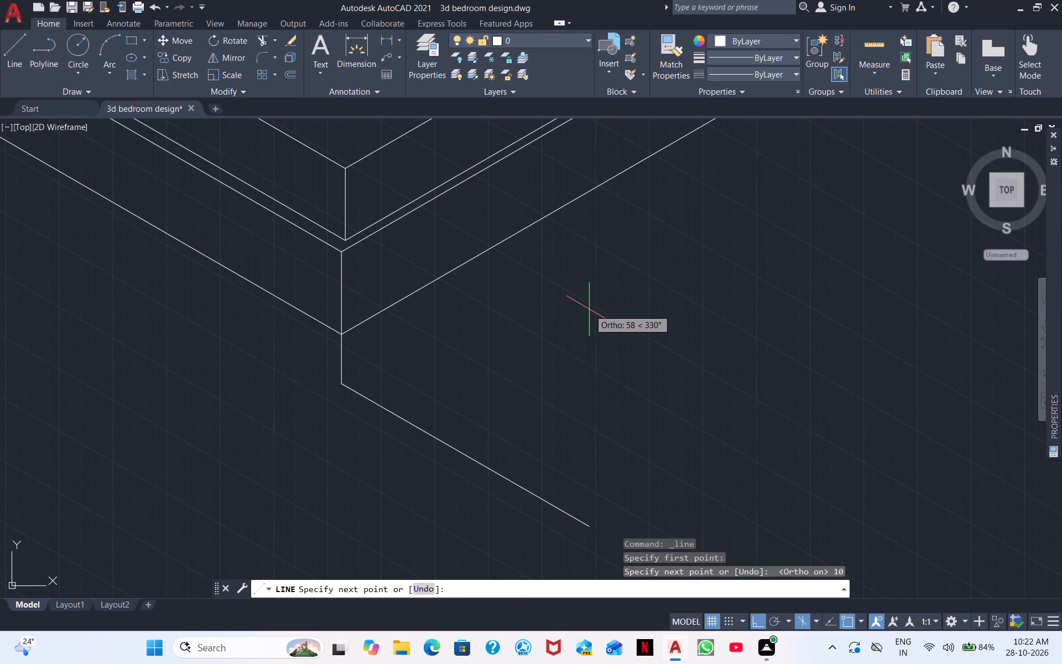
Draw the lower base's foot-side edge about 148 units along the 30° isometric direction, closing it vertically up to the bed base's bottom edge.
key(ctrl+F5)
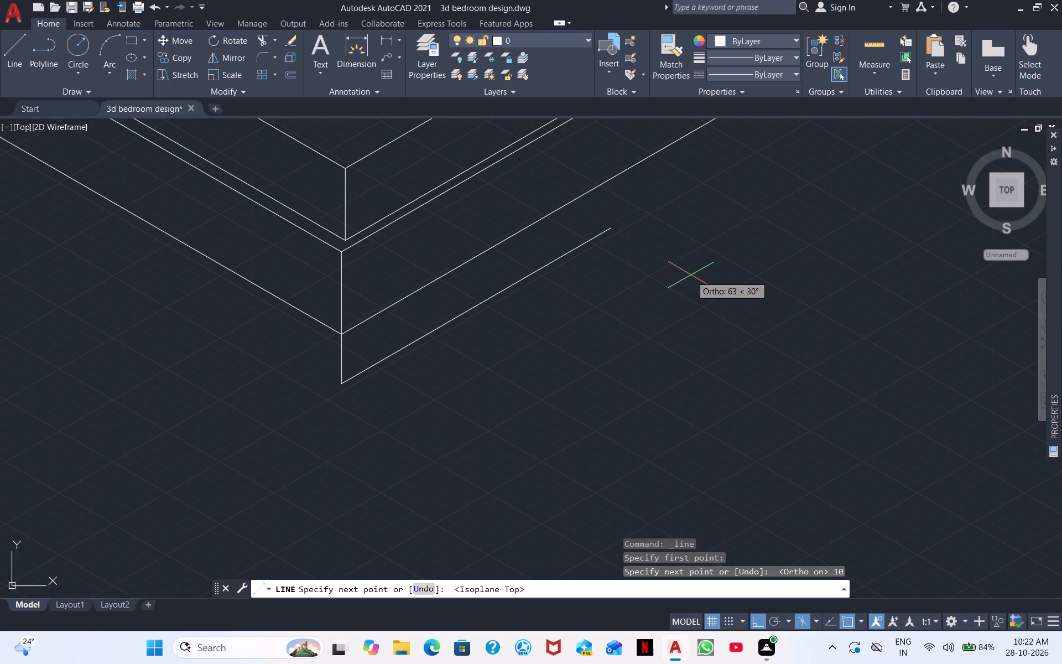
middle_drag(622, 323, 530, 380)
scroll(663, 255, down, 2)
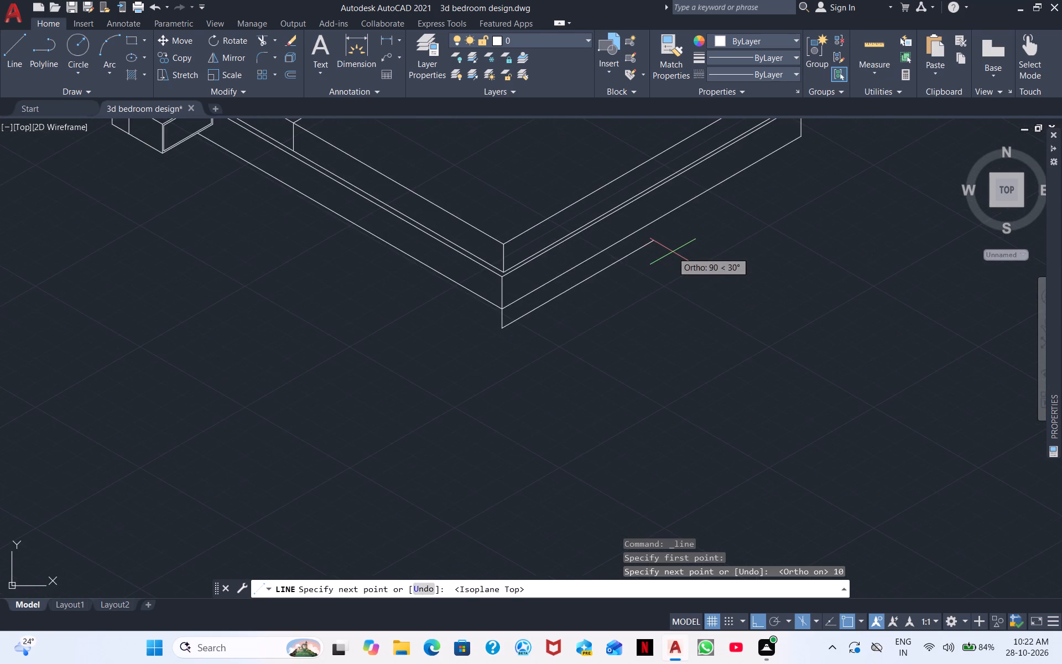
scroll(673, 251, up, 2)
scroll(757, 195, down, 2)
middle_drag(797, 183, 601, 310)
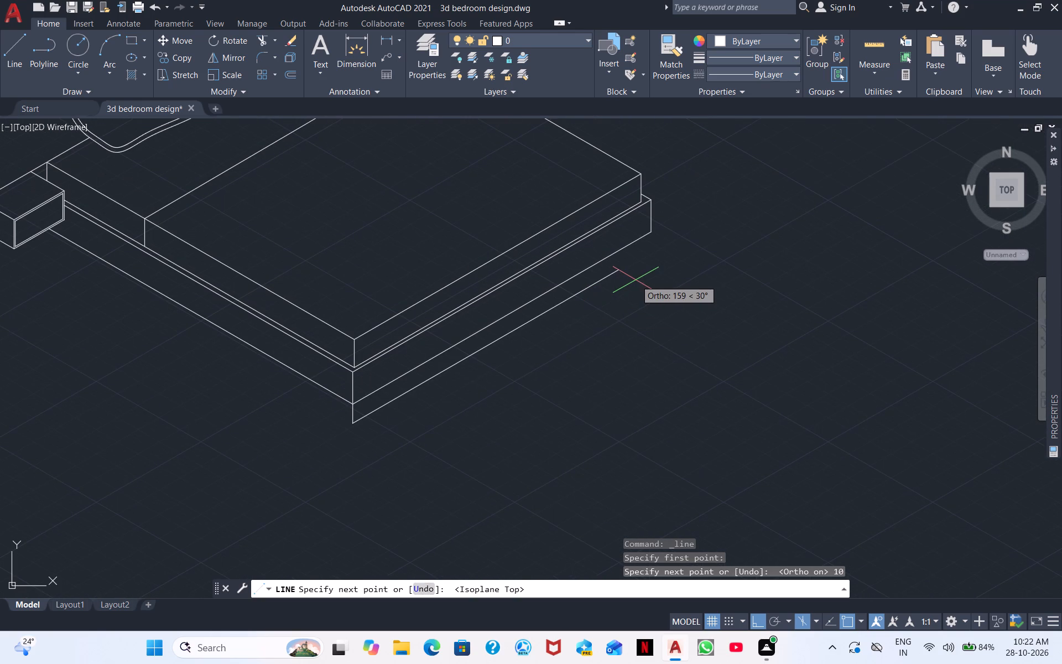
click(603, 283)
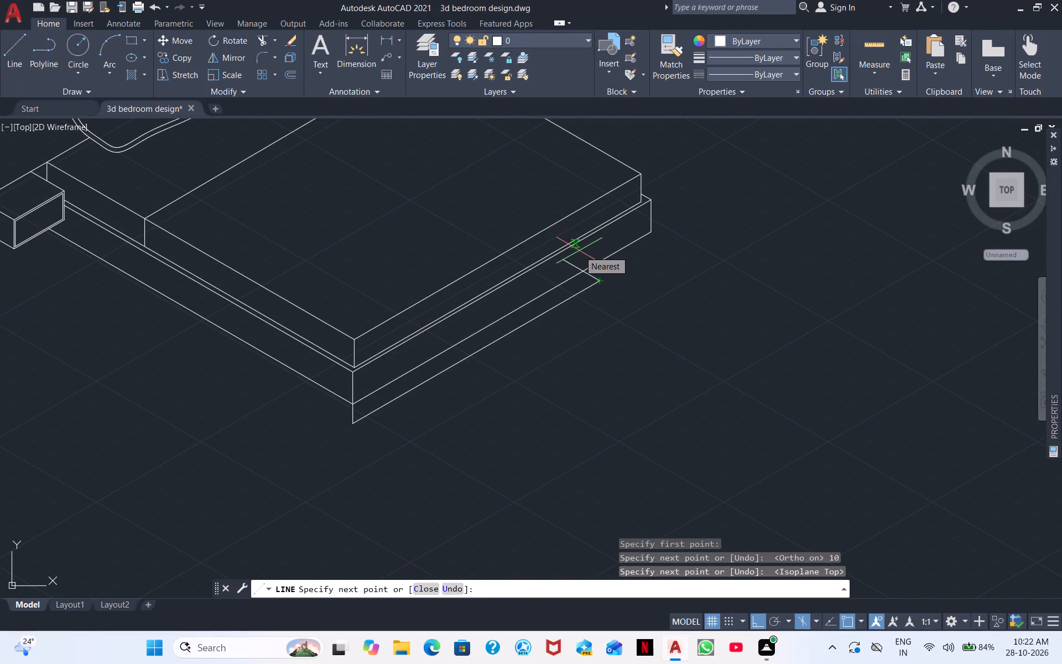
key(F5)
scroll(607, 253, up, 3)
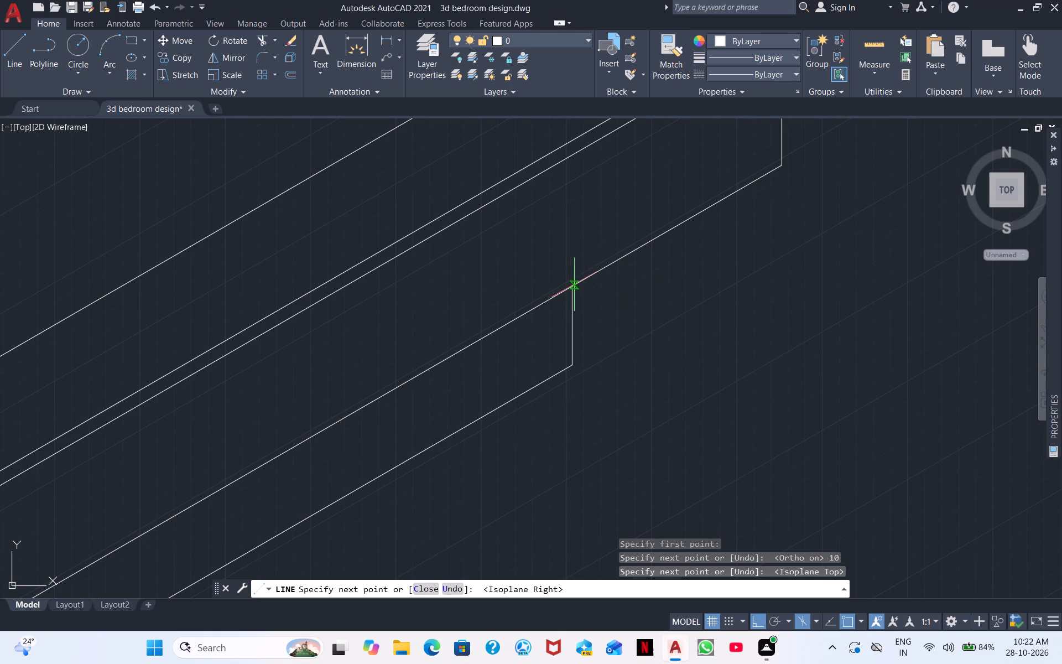
click(571, 286)
key(Escape)
Draw the lower base's long-side edge from its front corner to below the blanket's fold line, closing it vertically up to the bed base.
scroll(652, 329, down, 2)
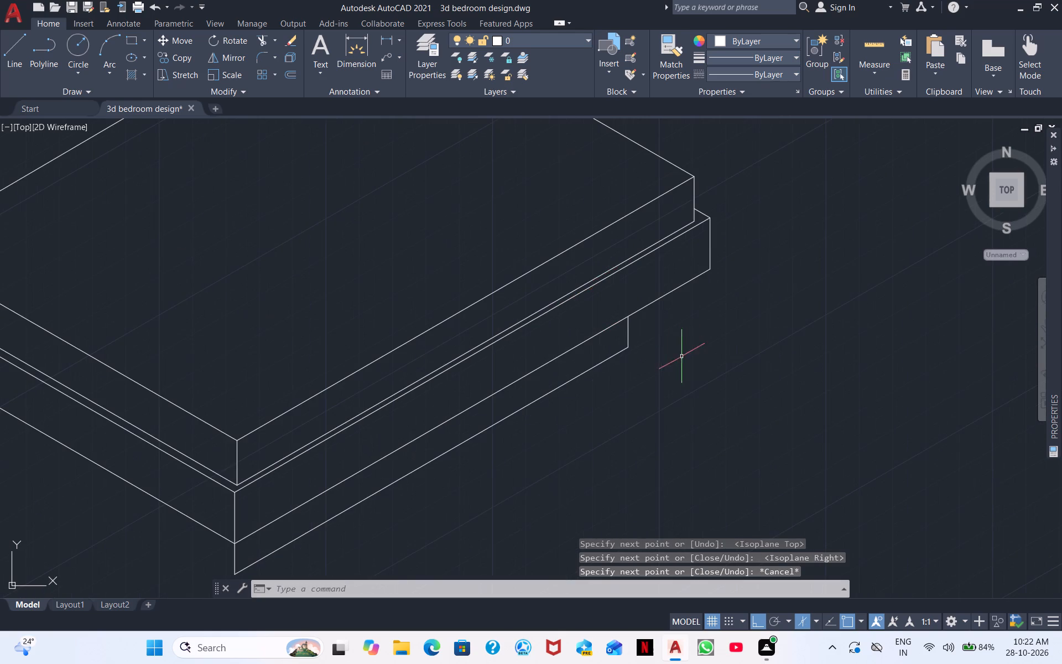
scroll(680, 359, down, 1)
middle_drag(702, 404, 795, 315)
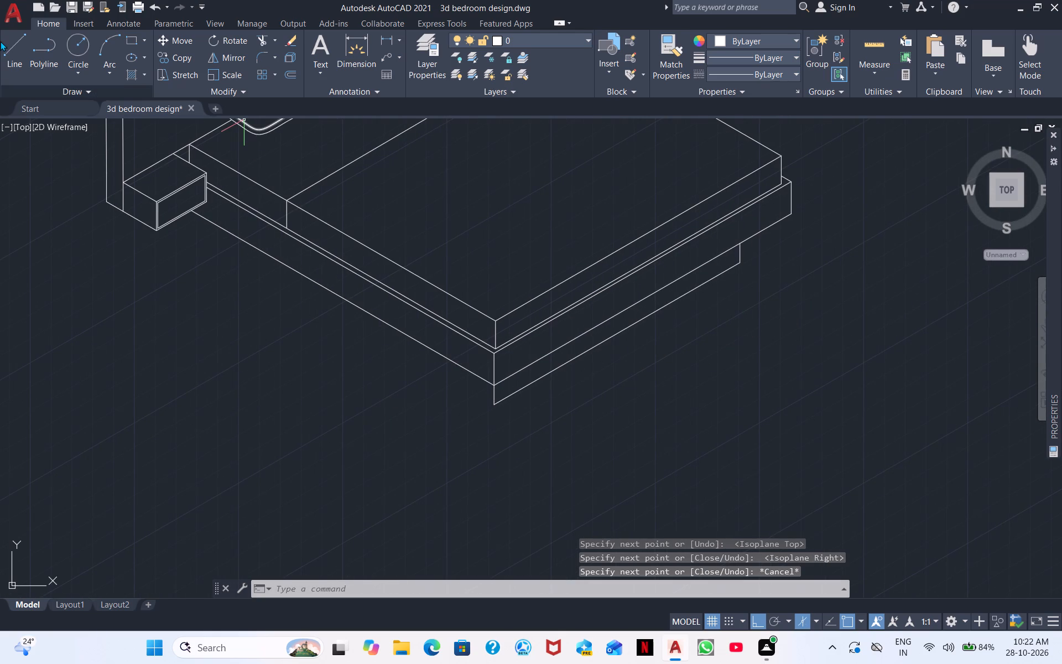
click(7, 44)
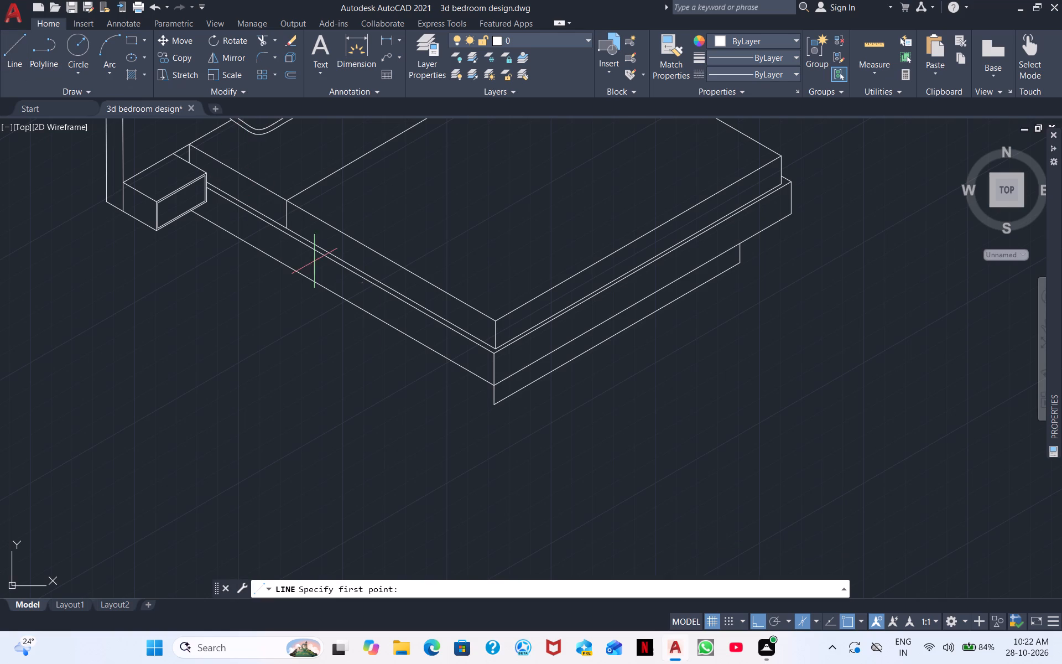
click(491, 408)
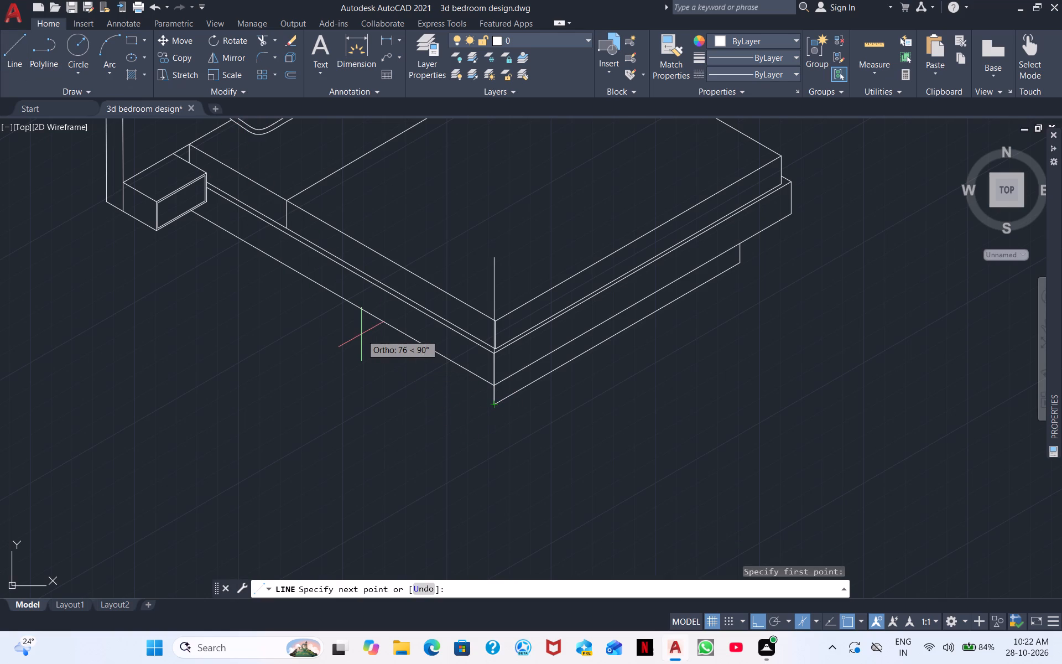
key(F5)
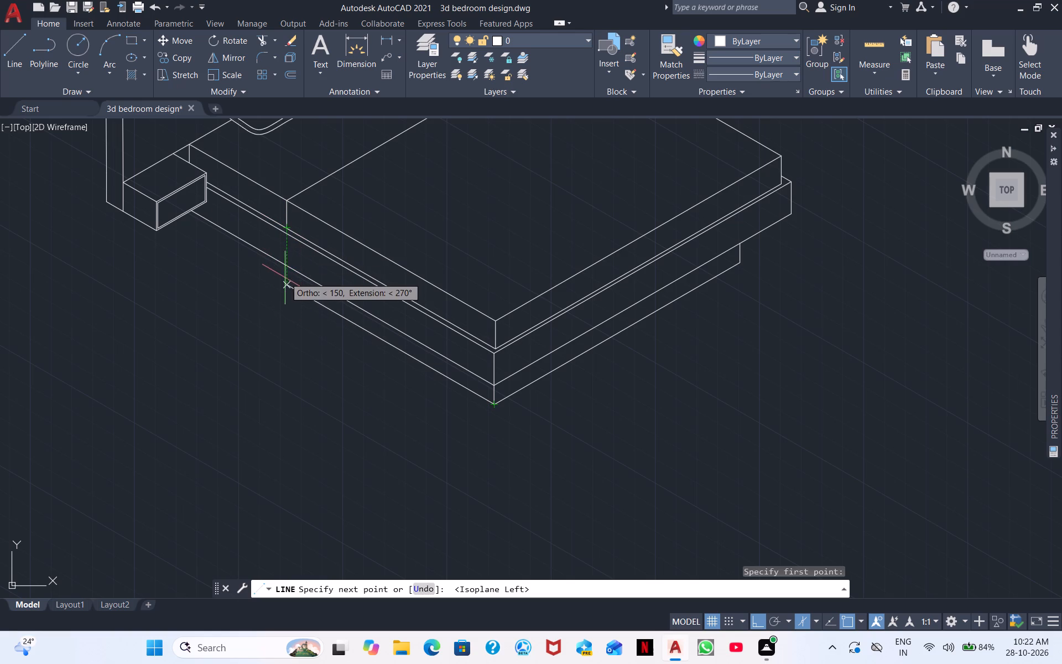
click(287, 286)
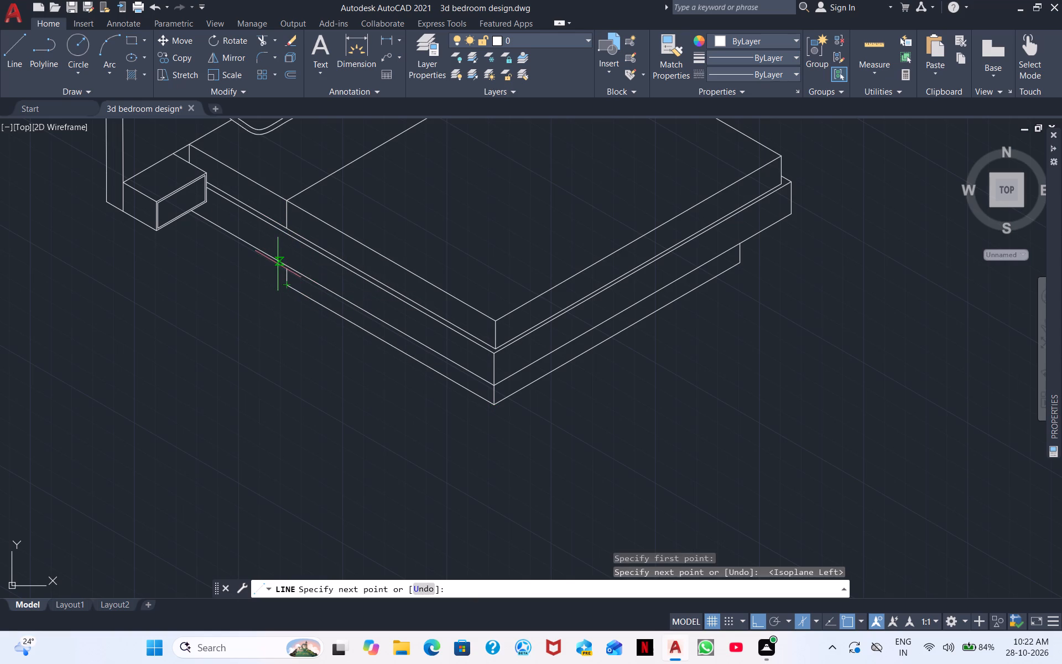
scroll(278, 264, up, 4)
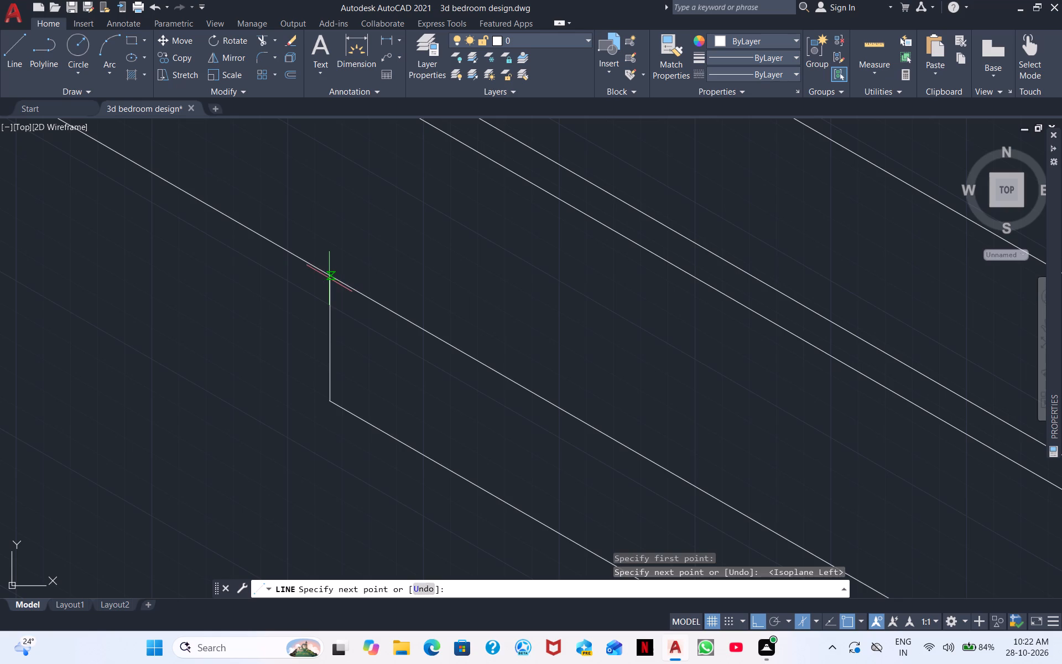
click(331, 276)
key(Escape)
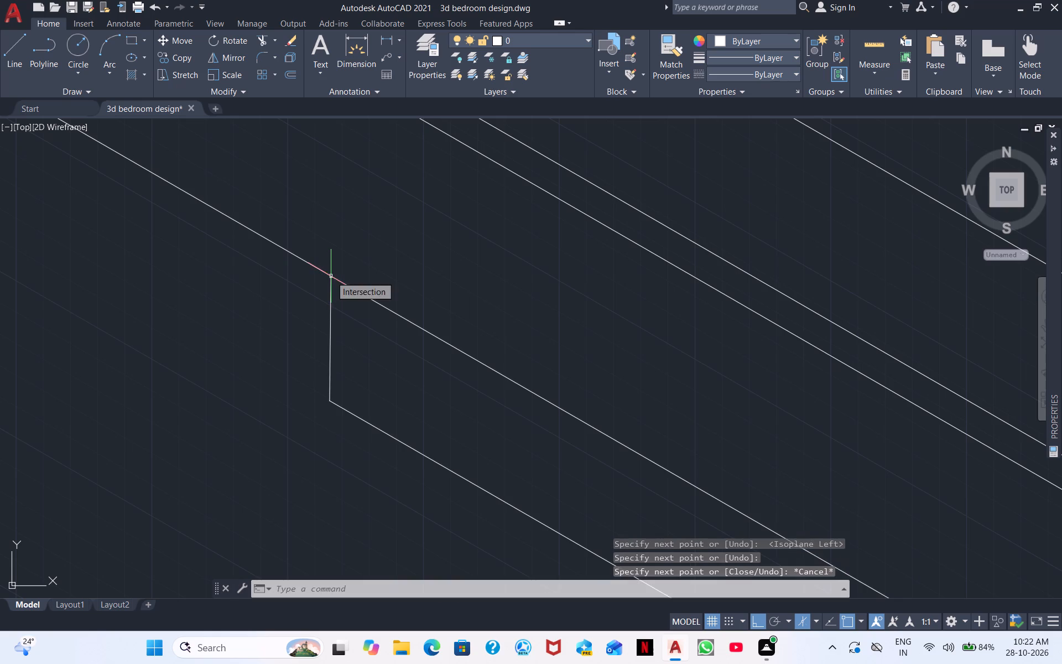
Examine the lower base's corner and edges, and the whole bed against the wall outline.
scroll(379, 326, down, 3)
scroll(418, 363, down, 2)
middle_drag(458, 403, 384, 312)
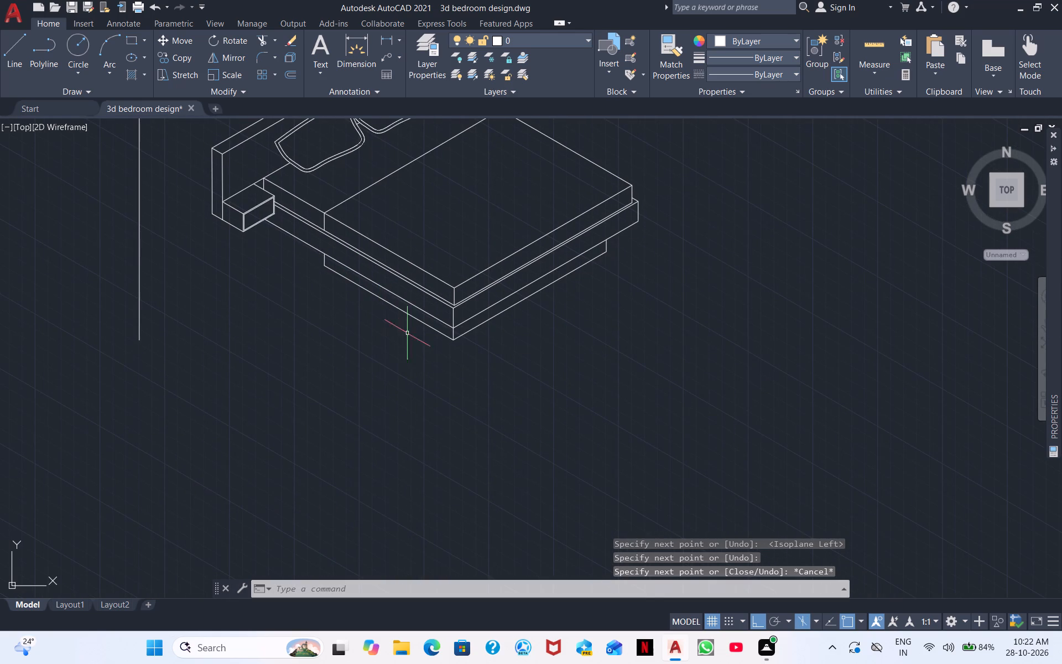
scroll(445, 339, up, 3)
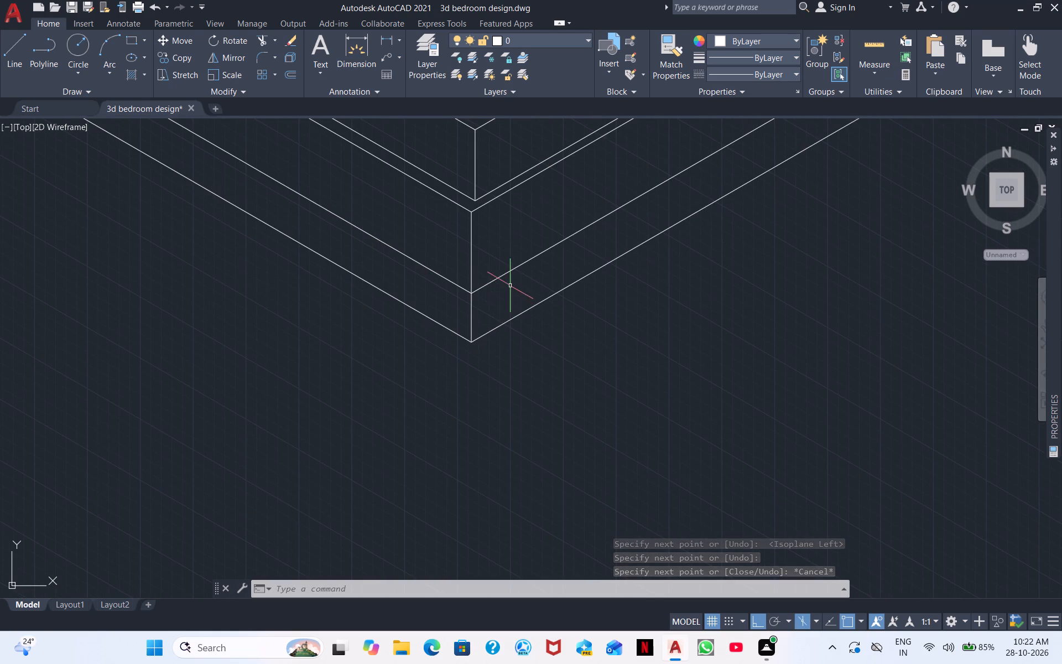
scroll(561, 290, down, 1)
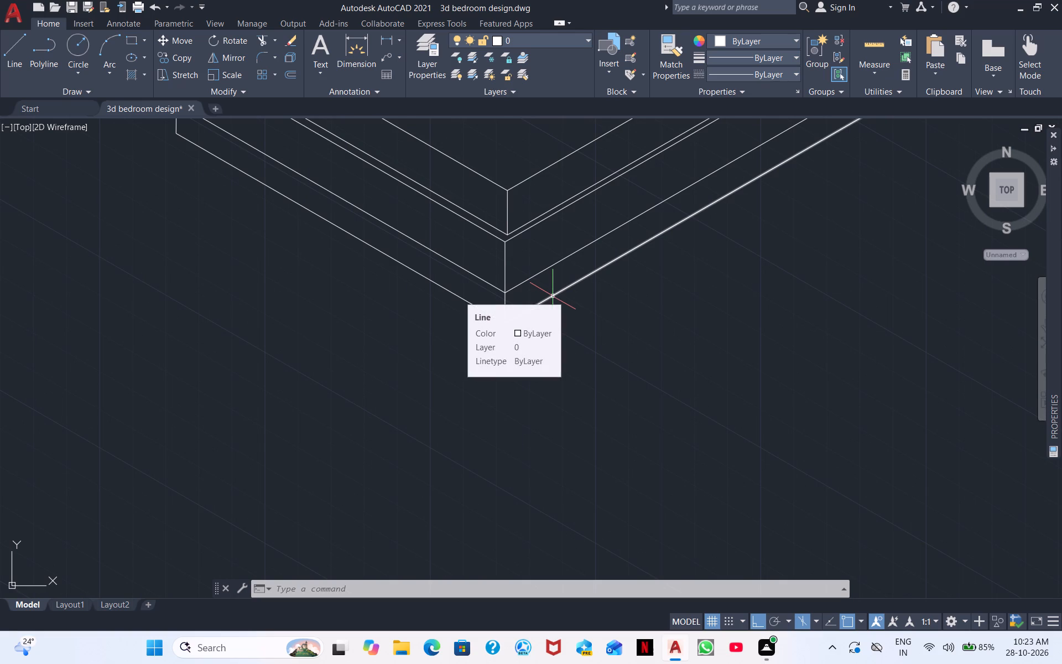
scroll(564, 289, down, 1)
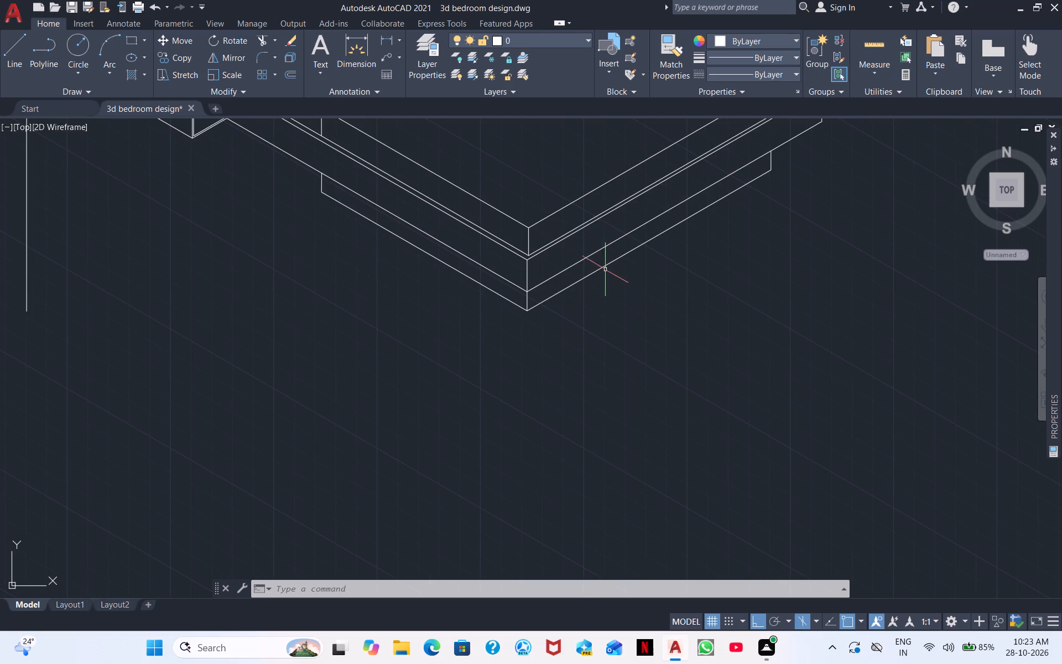
scroll(605, 276, down, 1)
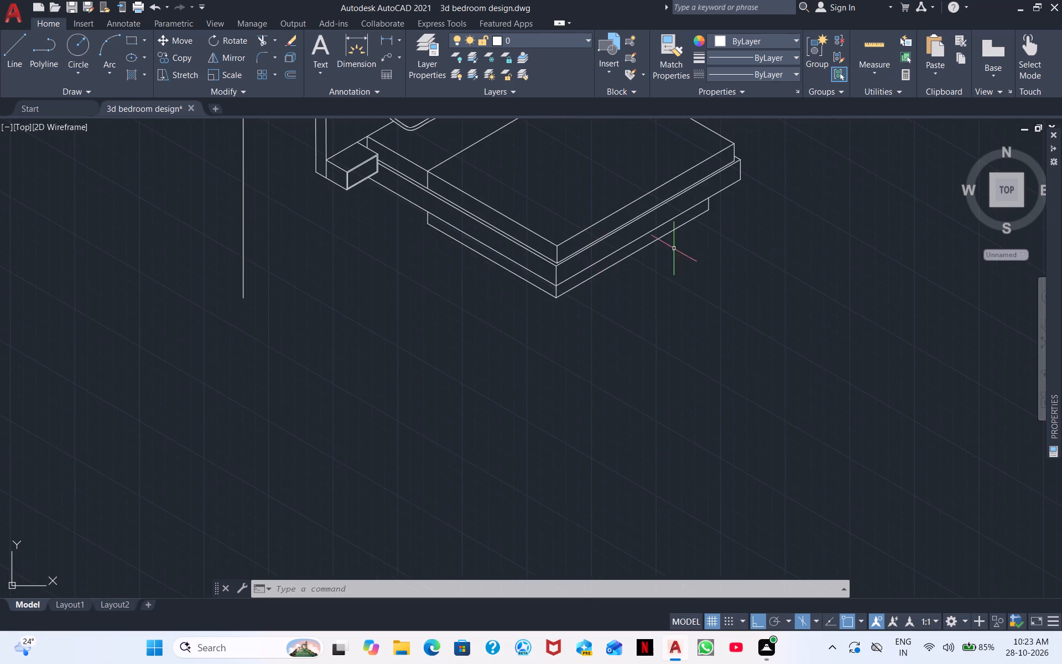
middle_drag(674, 238, 510, 404)
scroll(551, 219, down, 1)
middle_drag(500, 261, 469, 383)
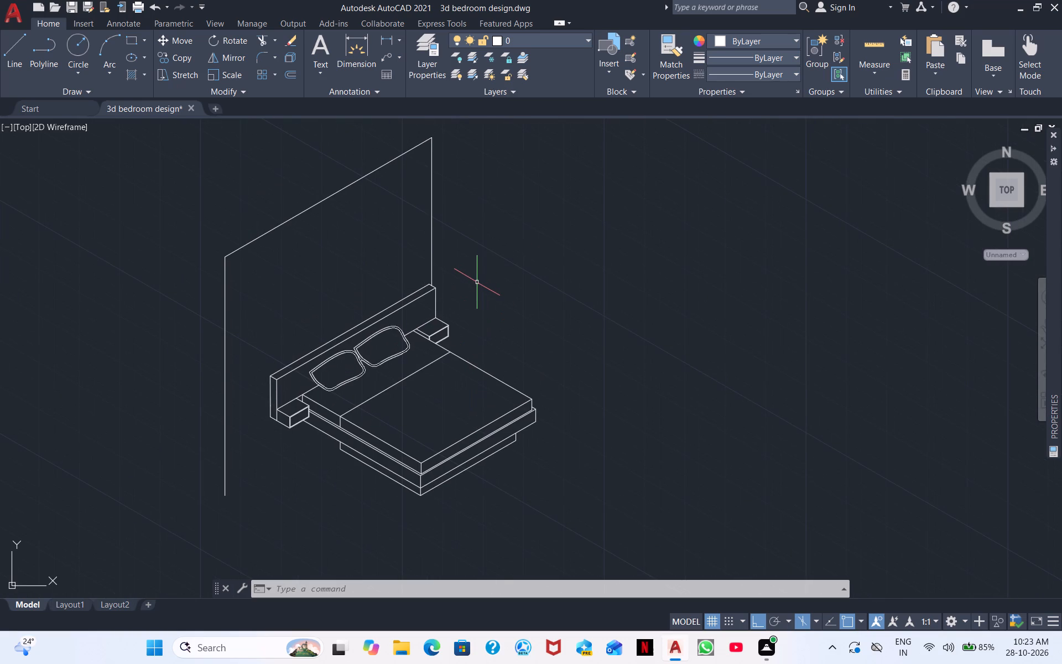
middle_drag(411, 287, 399, 333)
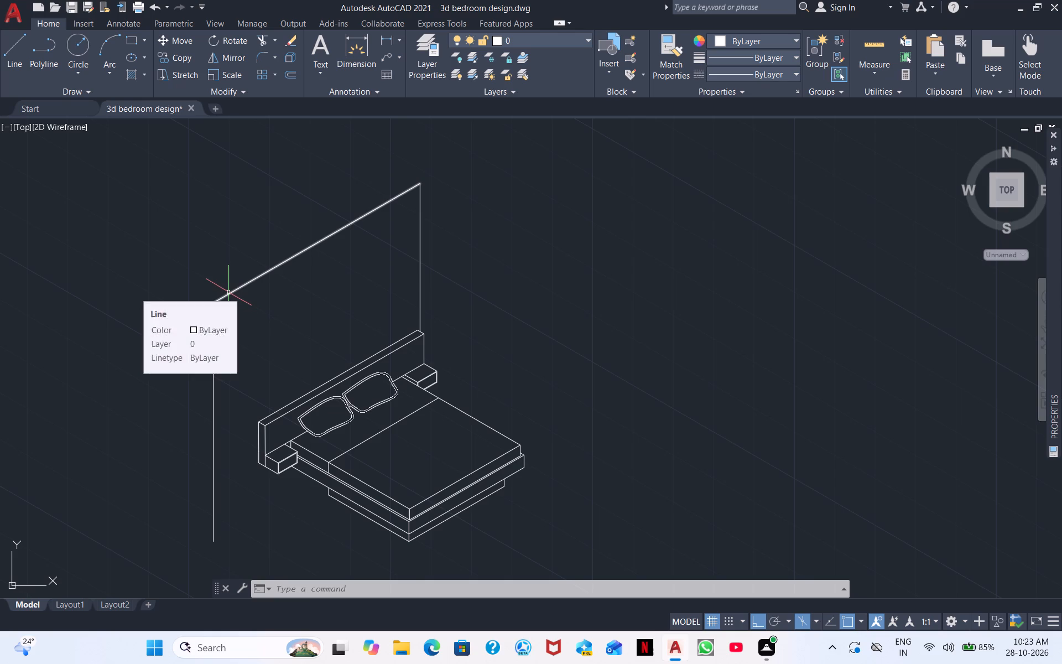
middle_drag(376, 329, 252, 340)
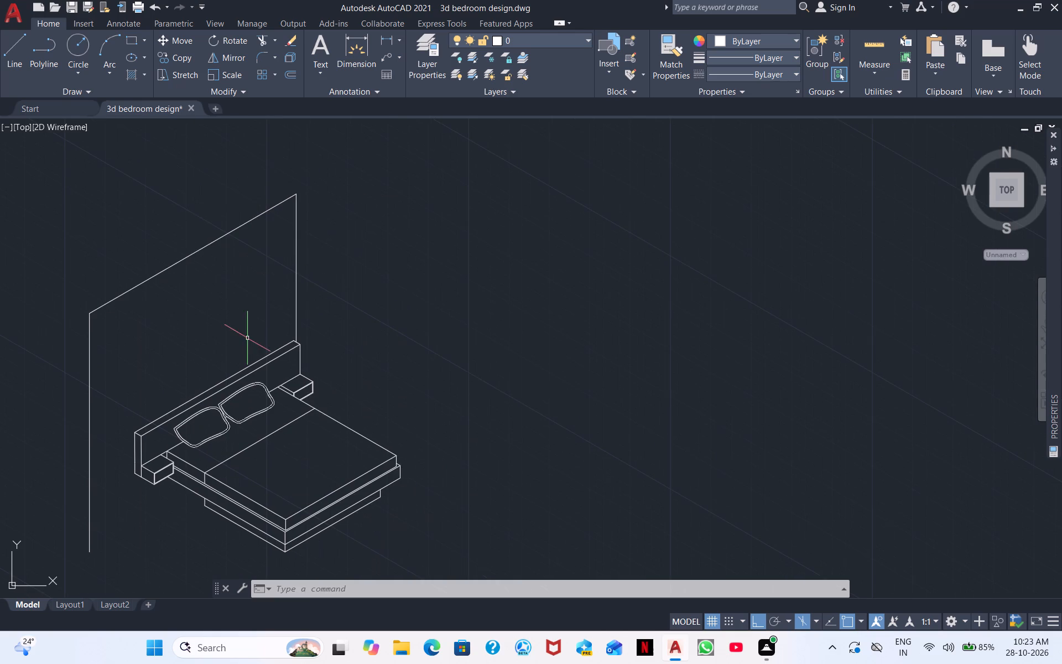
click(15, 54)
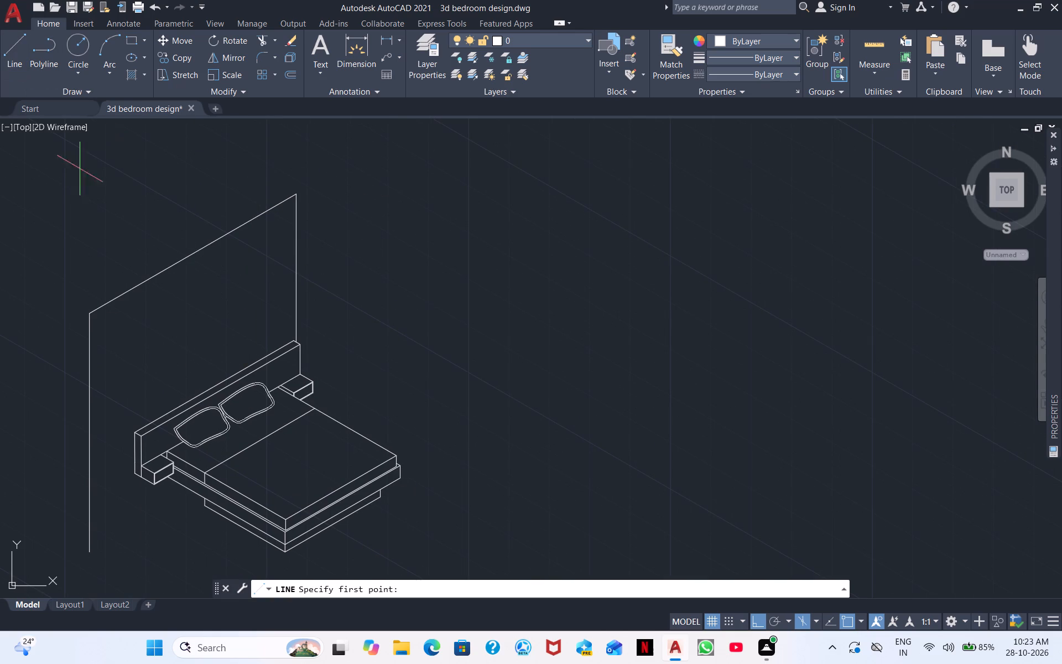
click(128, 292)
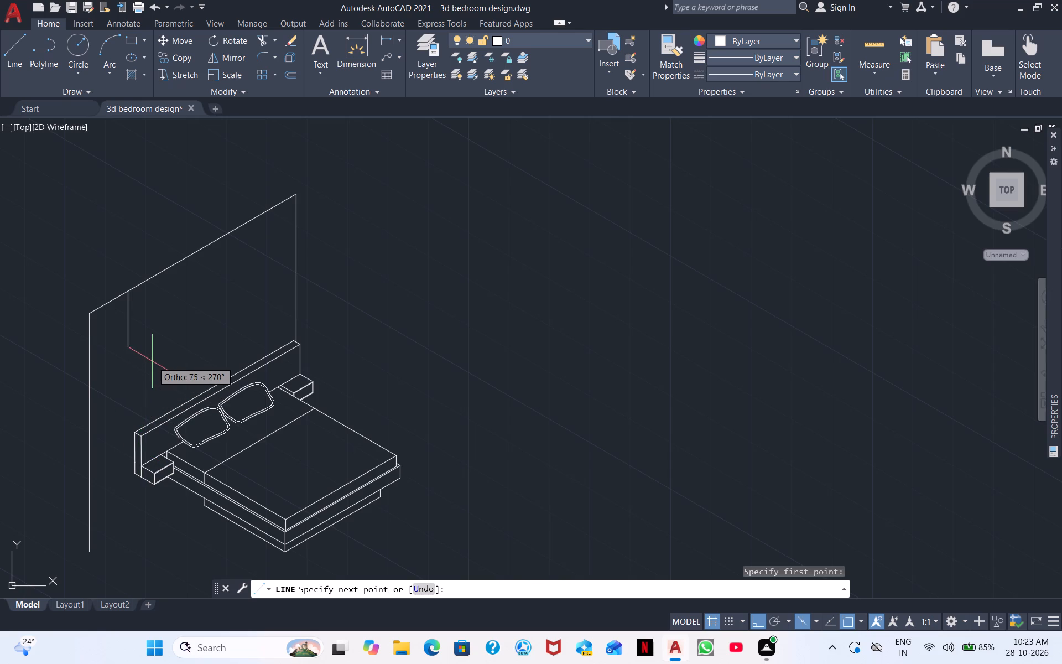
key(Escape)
Draw a vertical wall line about 212 units long from the headboard's top back edge near the near nightstand, past the wall's top edge.
right_click(159, 334)
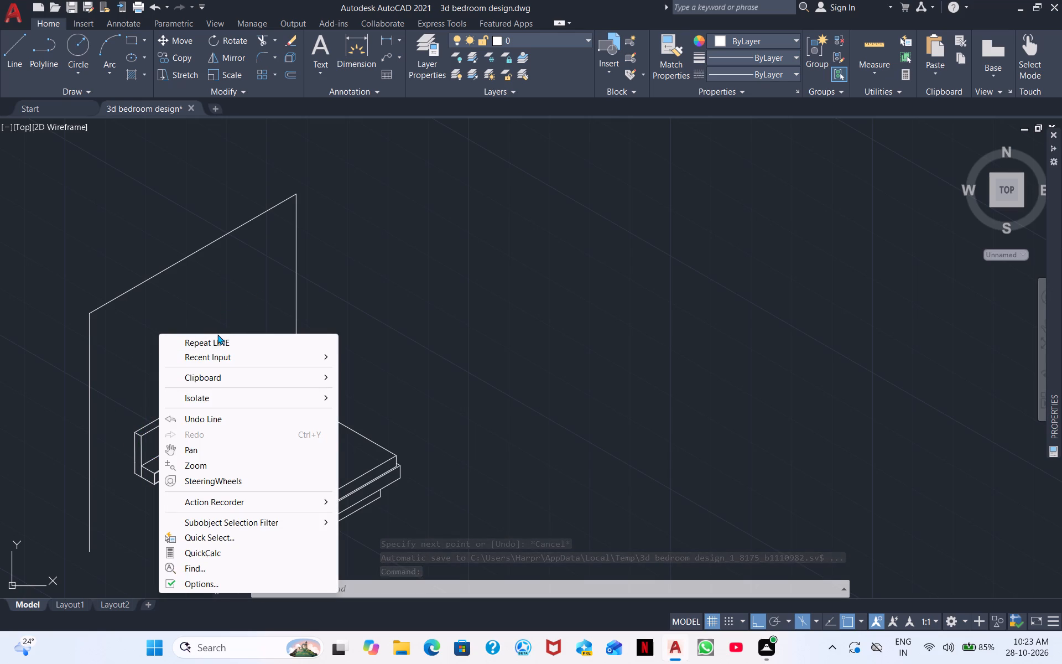
click(217, 340)
scroll(145, 373, up, 2)
scroll(144, 375, down, 1)
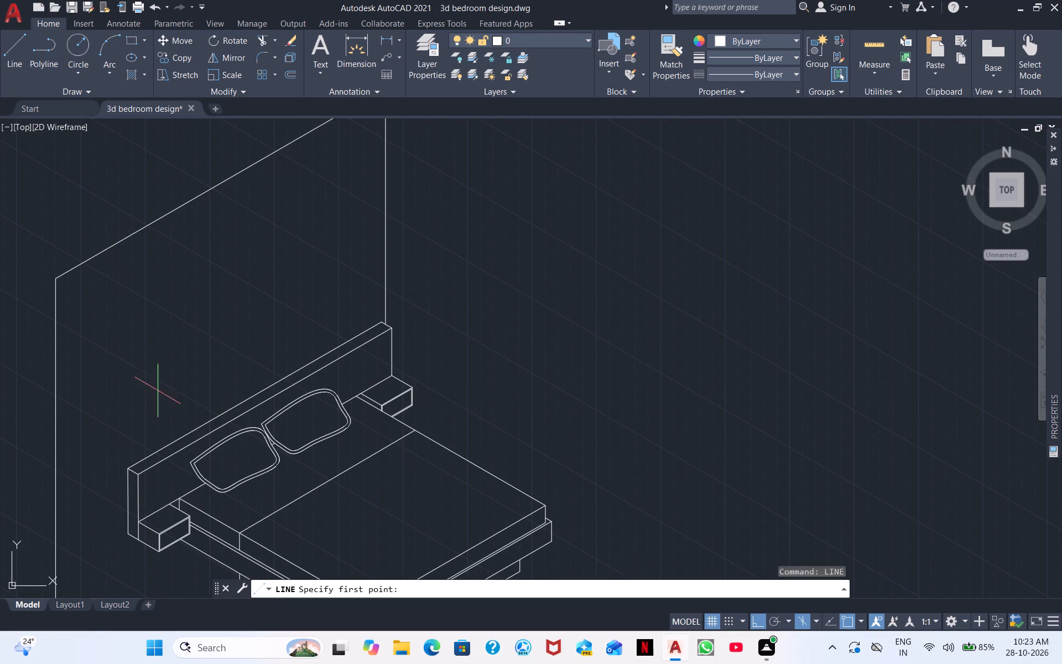
click(158, 447)
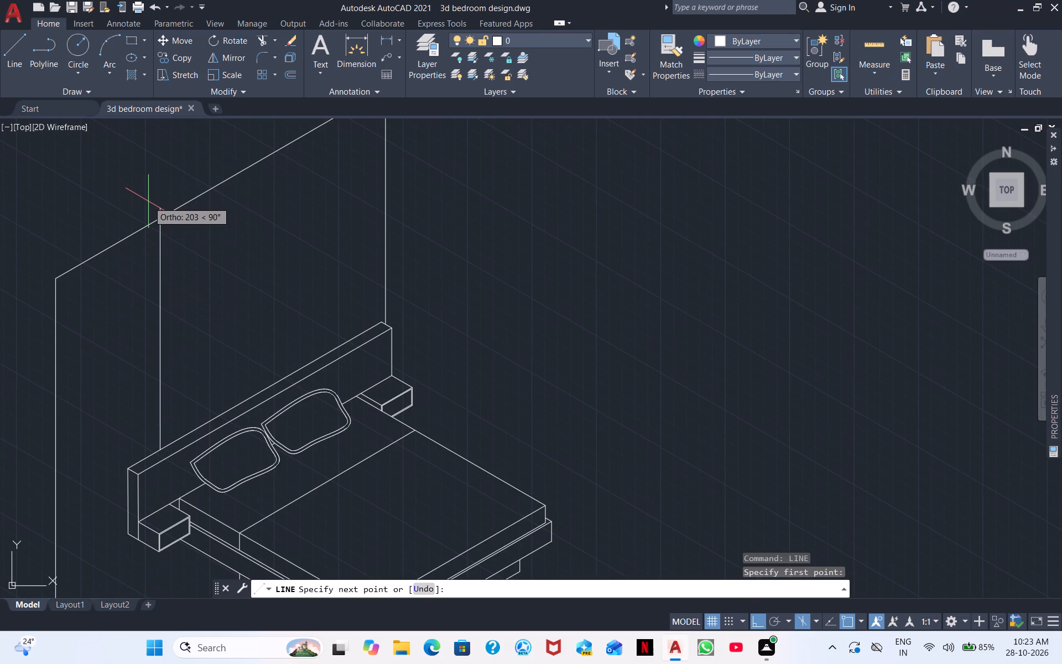
scroll(143, 323, down, 1)
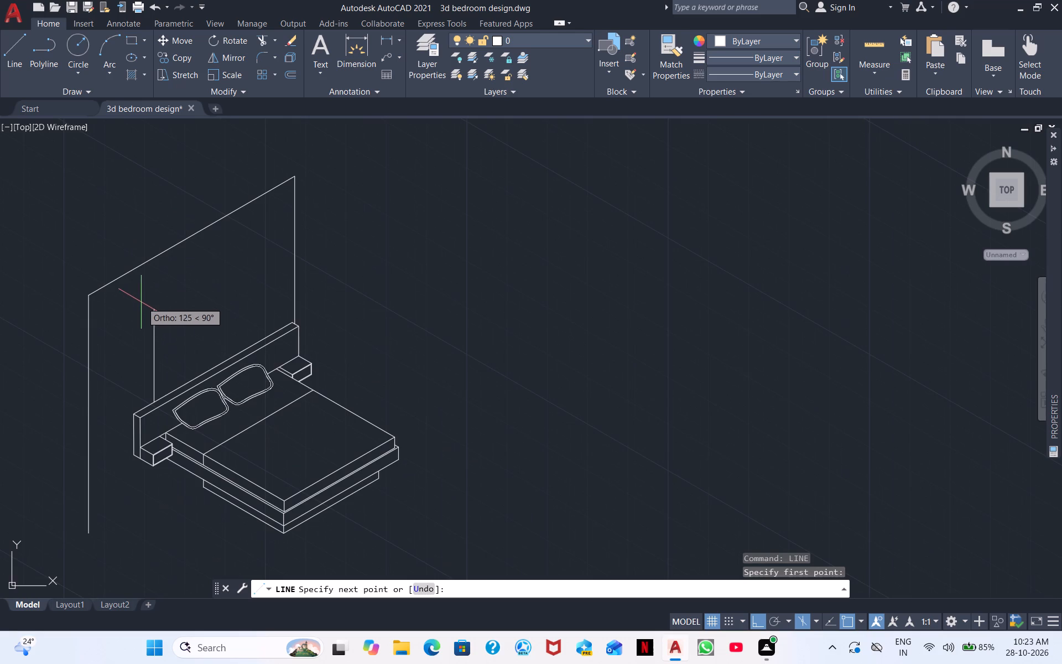
scroll(141, 289, up, 1)
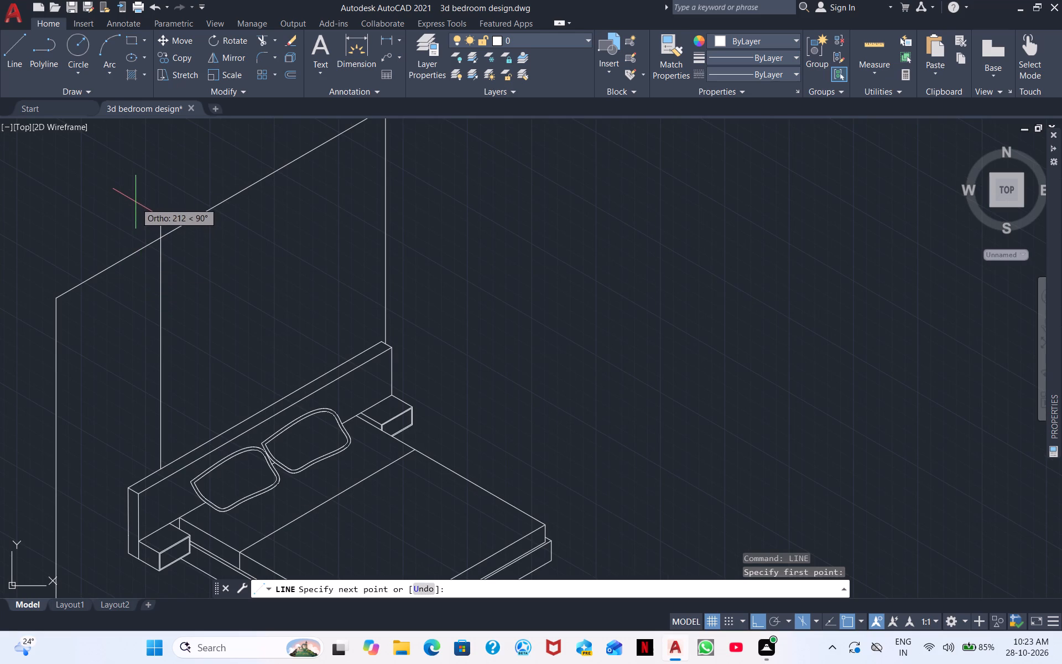
click(137, 198)
key(Escape)
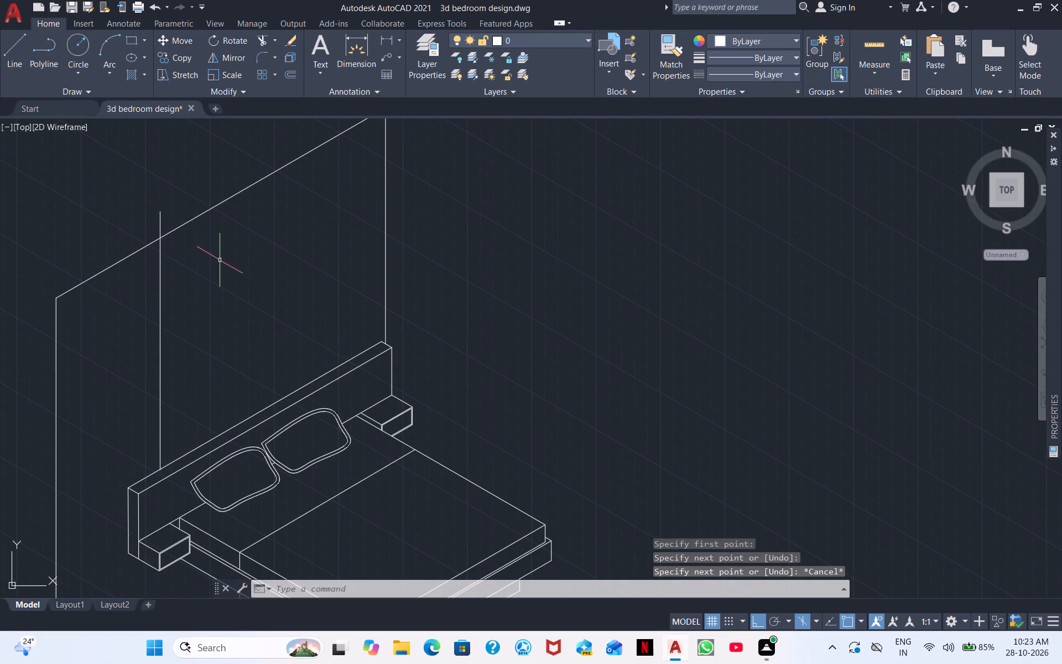
Draw a second vertical wall line about 213 units long from the headboard's back edge, behind the near pillow, past the wall's top edge.
right_click(220, 260)
click(284, 274)
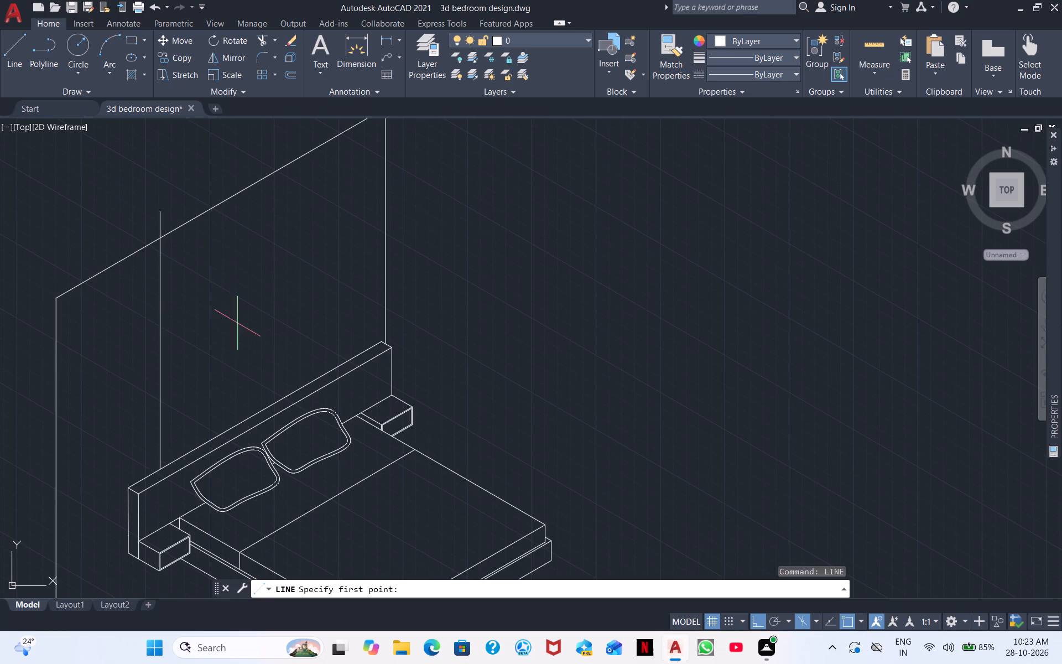
click(217, 435)
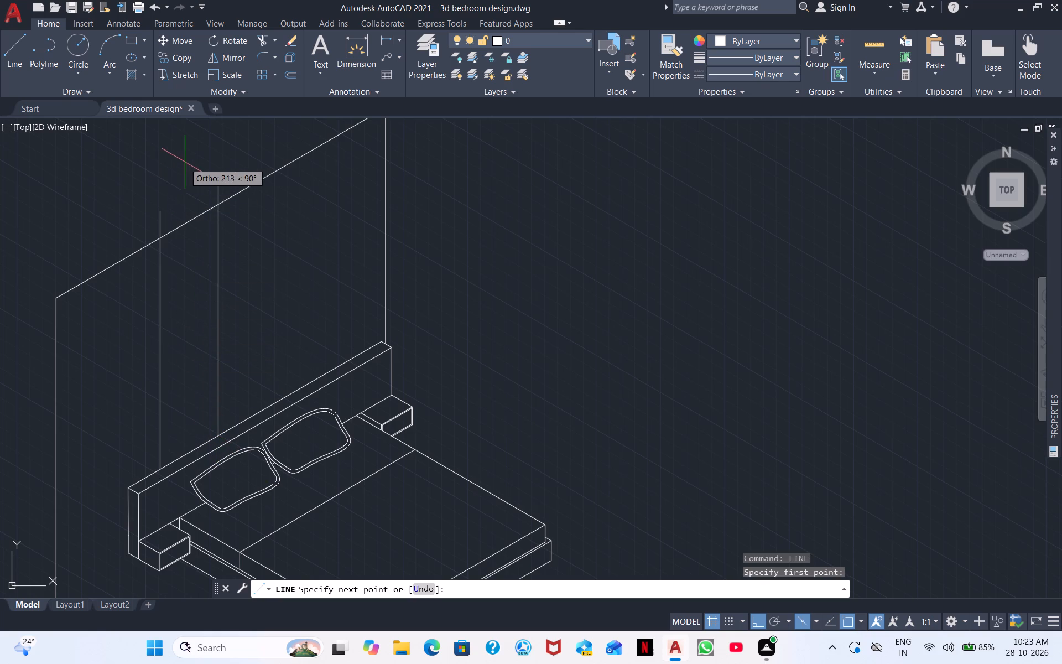
click(190, 159)
right_click(263, 233)
click(290, 238)
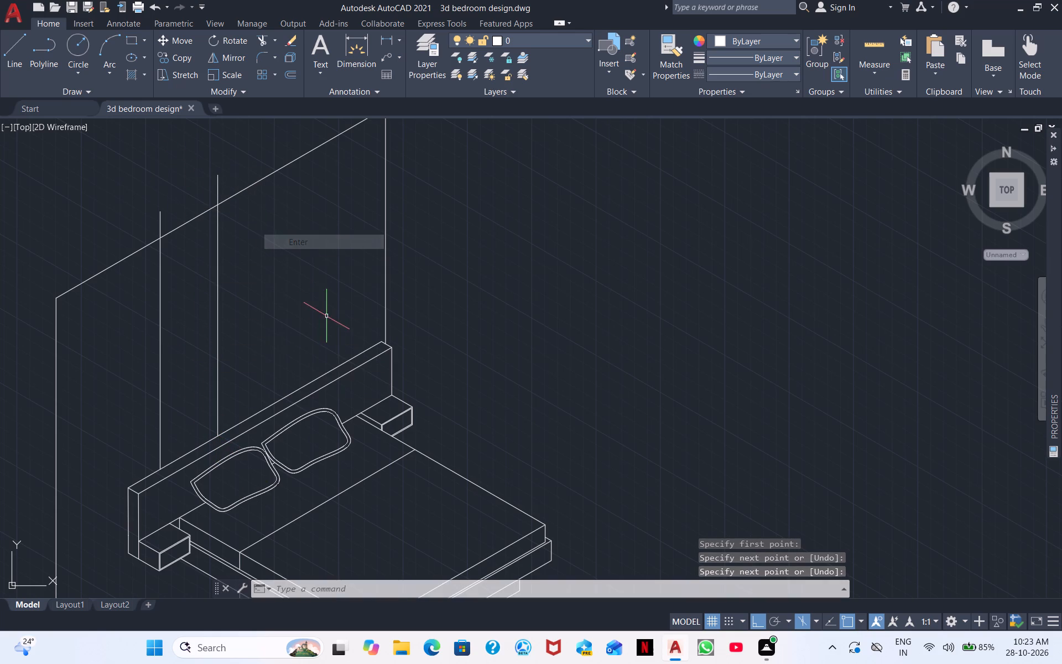
Draw a third vertical wall line about 235 units long from the headboard's back edge, behind the far pillow, past the wall's top edge.
right_click(326, 316)
click(367, 318)
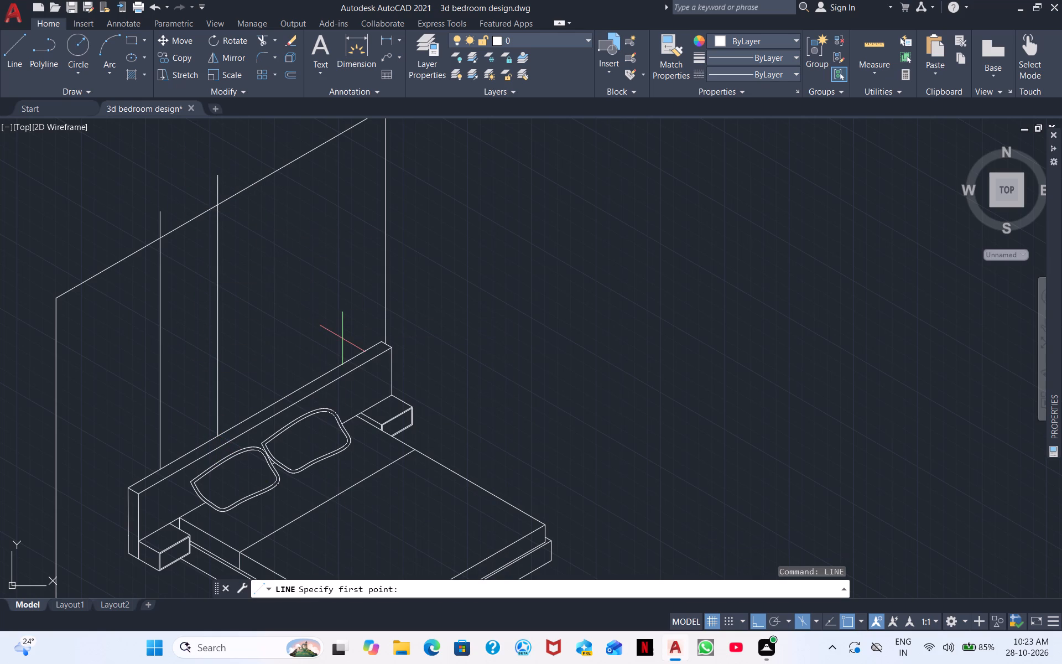
click(298, 385)
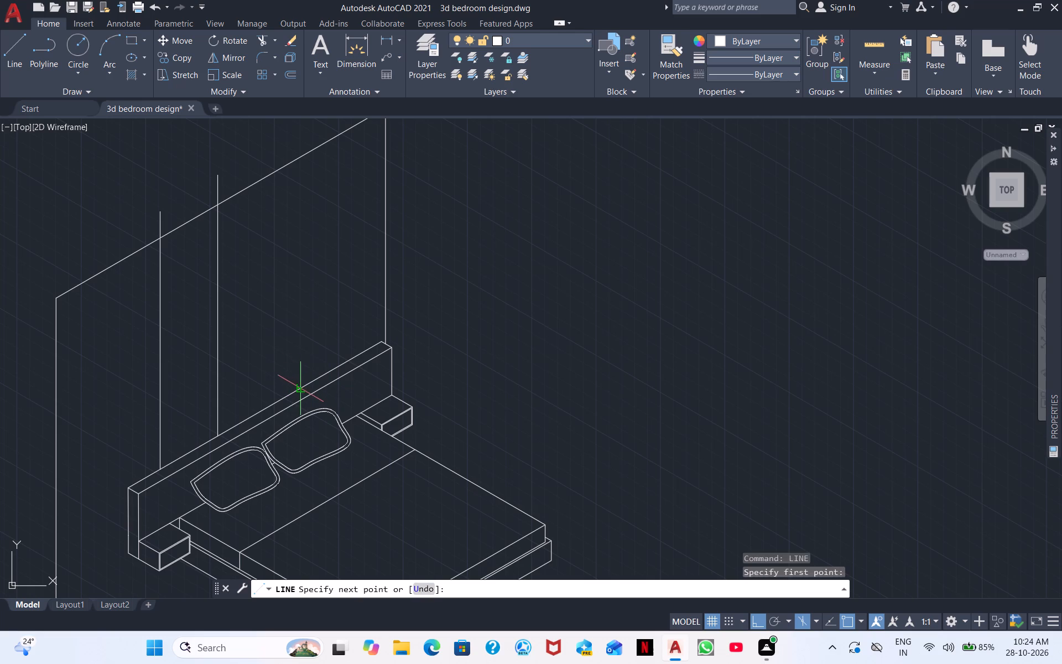
middle_drag(264, 161, 235, 318)
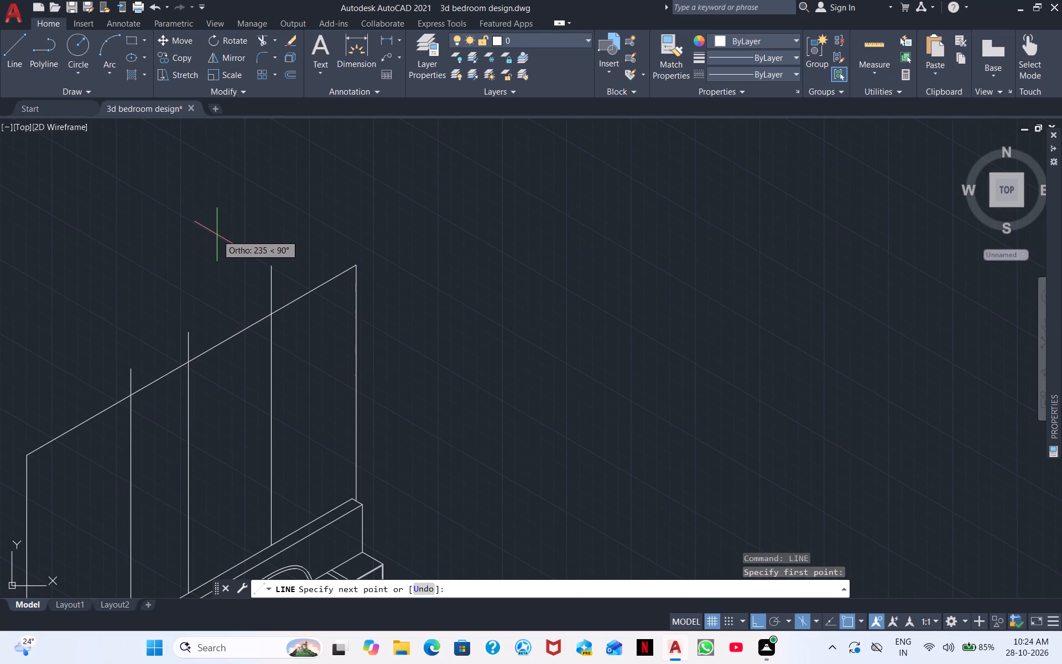
click(217, 235)
key(Escape)
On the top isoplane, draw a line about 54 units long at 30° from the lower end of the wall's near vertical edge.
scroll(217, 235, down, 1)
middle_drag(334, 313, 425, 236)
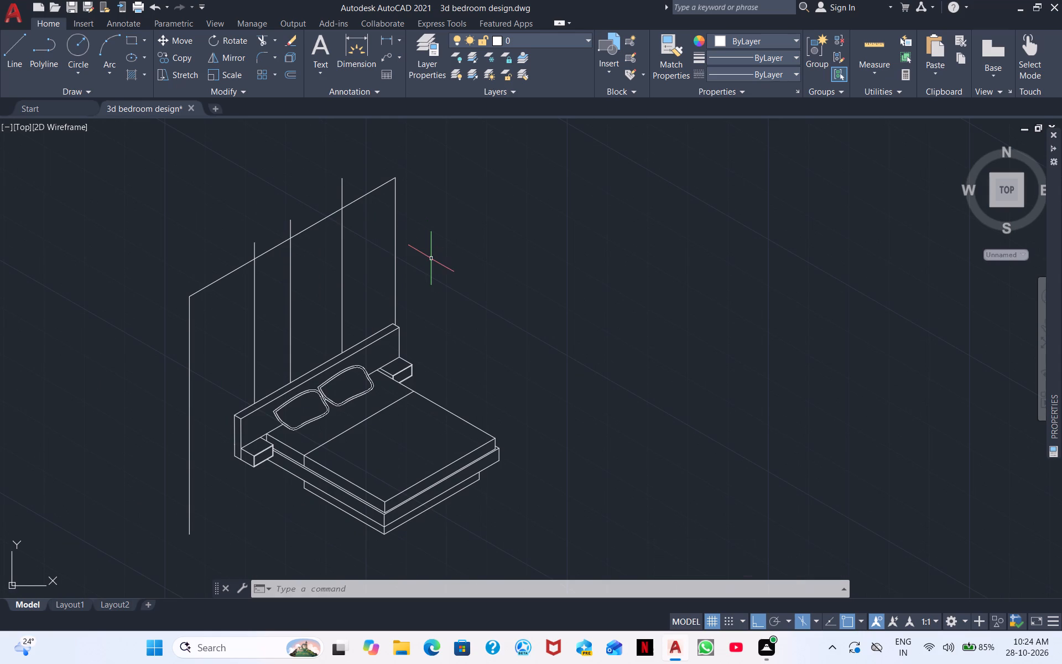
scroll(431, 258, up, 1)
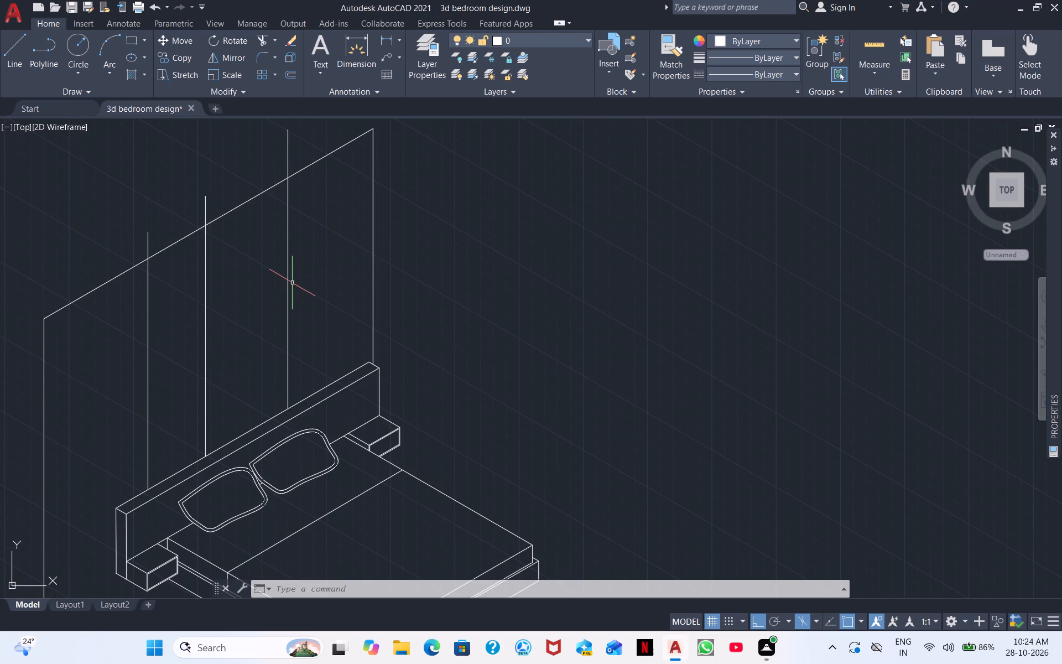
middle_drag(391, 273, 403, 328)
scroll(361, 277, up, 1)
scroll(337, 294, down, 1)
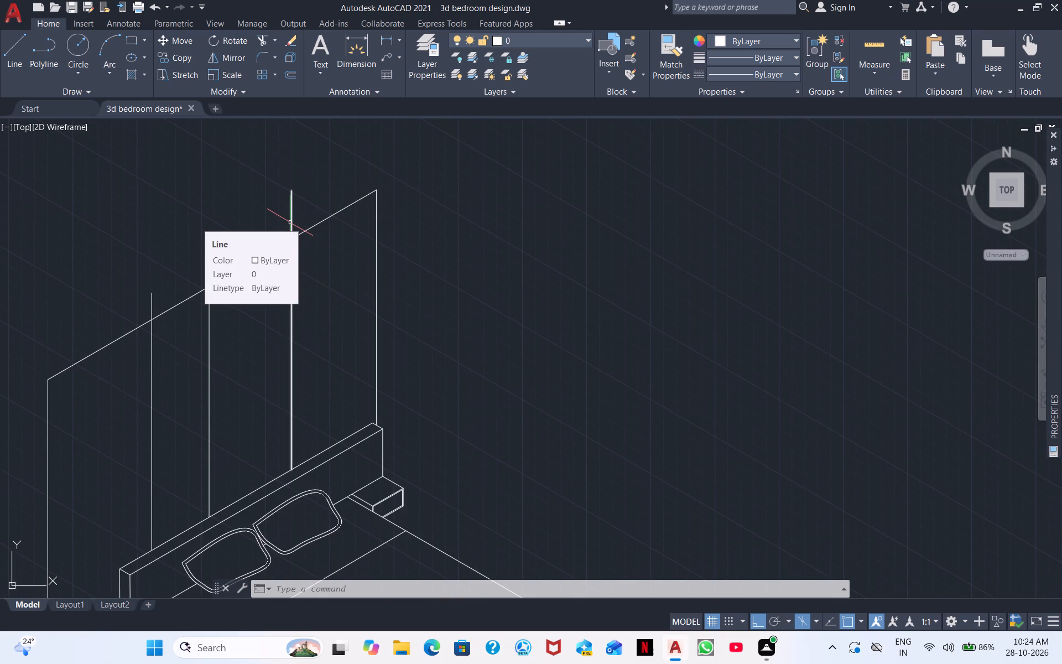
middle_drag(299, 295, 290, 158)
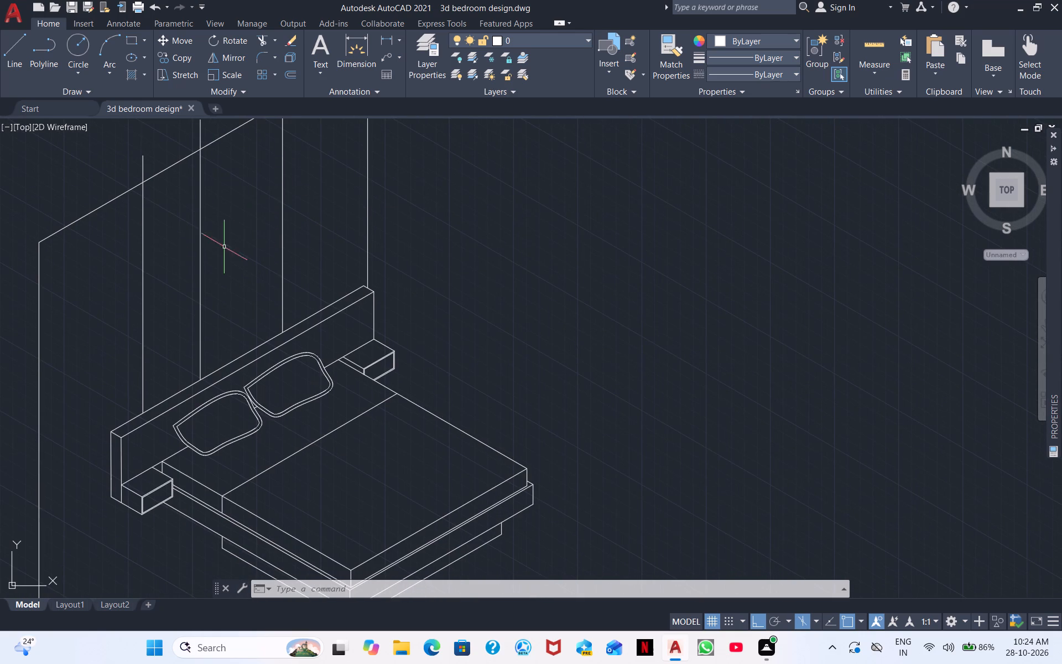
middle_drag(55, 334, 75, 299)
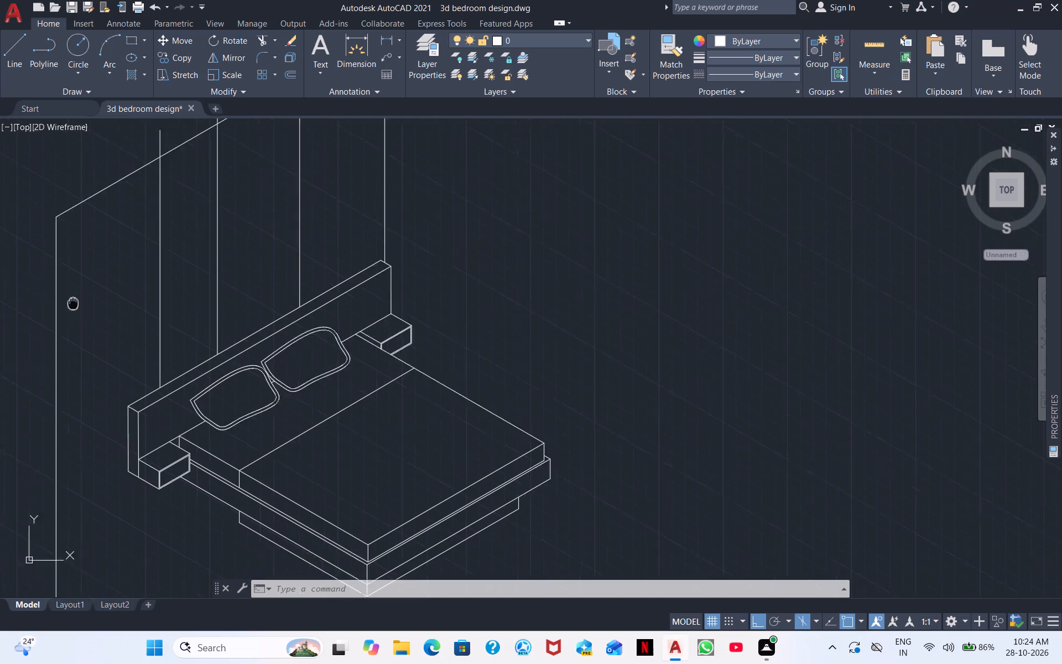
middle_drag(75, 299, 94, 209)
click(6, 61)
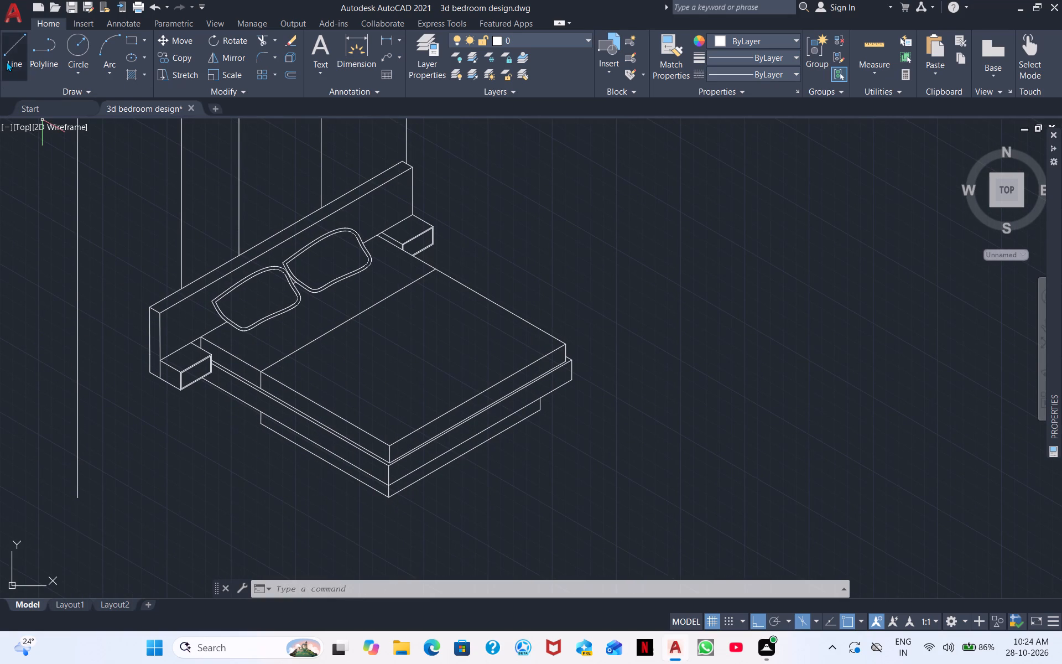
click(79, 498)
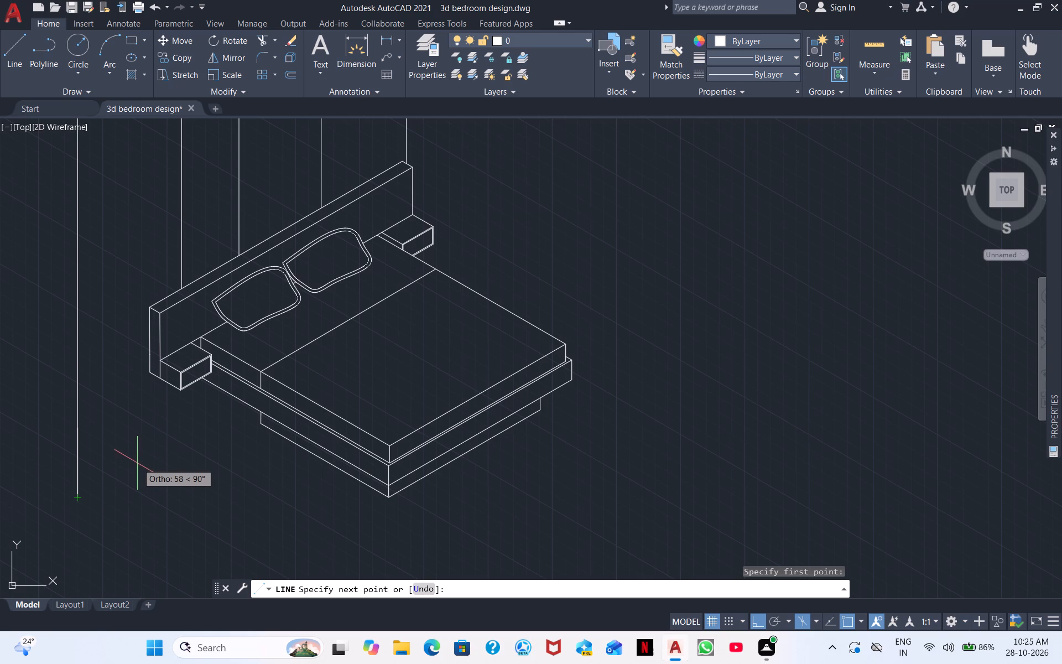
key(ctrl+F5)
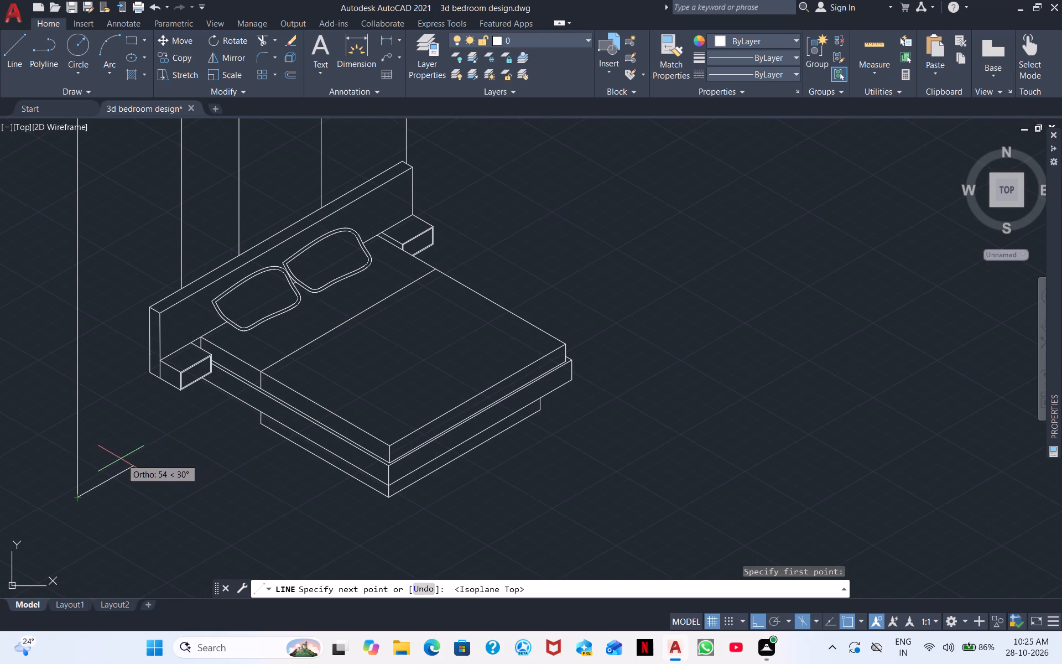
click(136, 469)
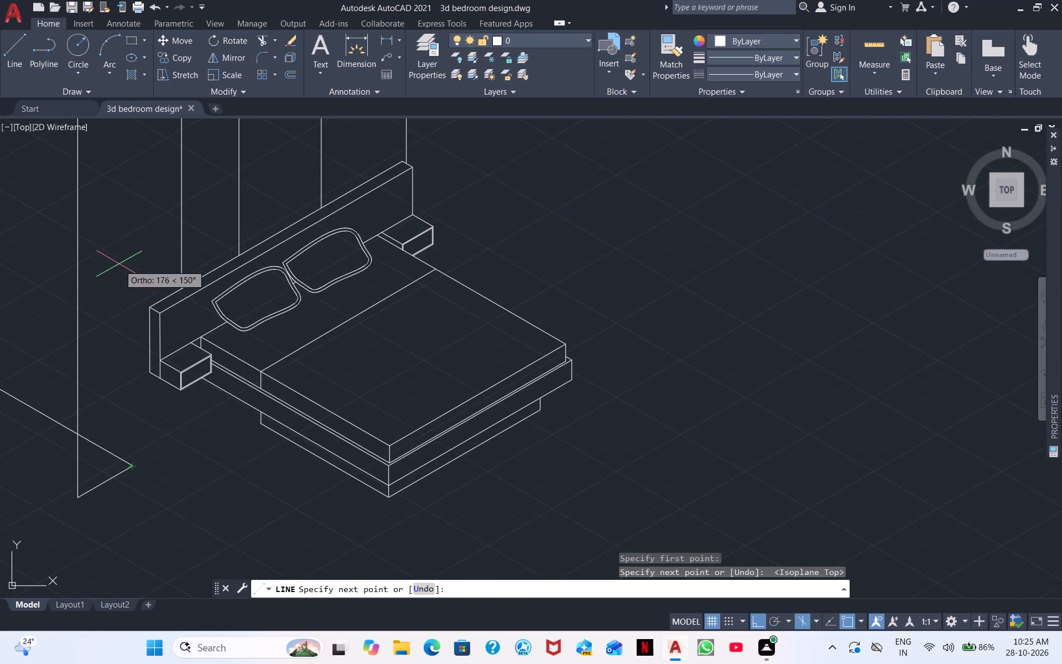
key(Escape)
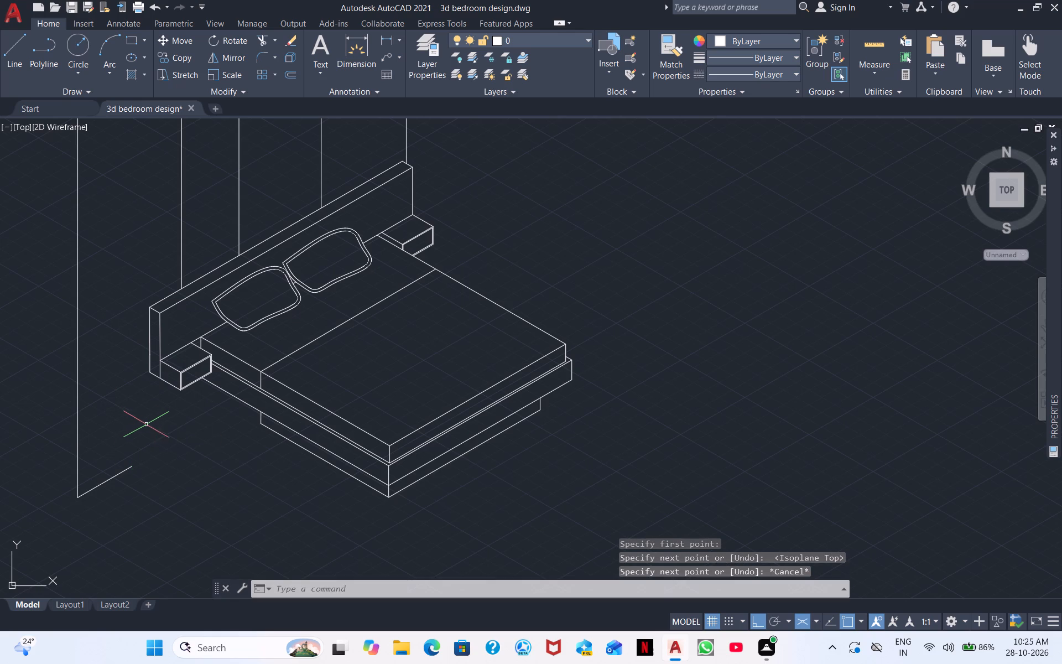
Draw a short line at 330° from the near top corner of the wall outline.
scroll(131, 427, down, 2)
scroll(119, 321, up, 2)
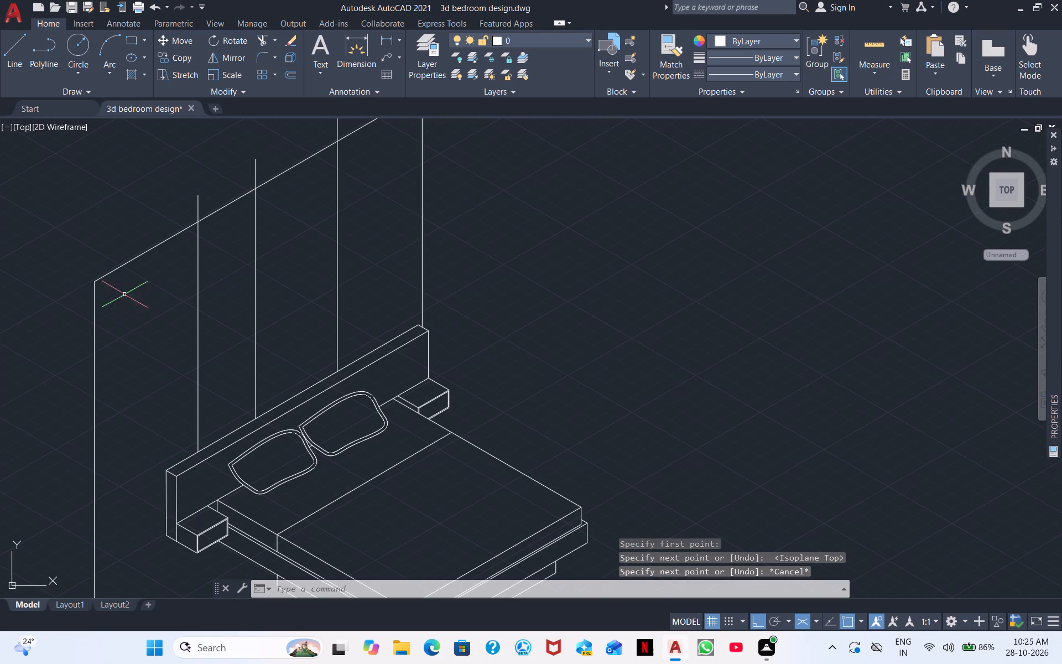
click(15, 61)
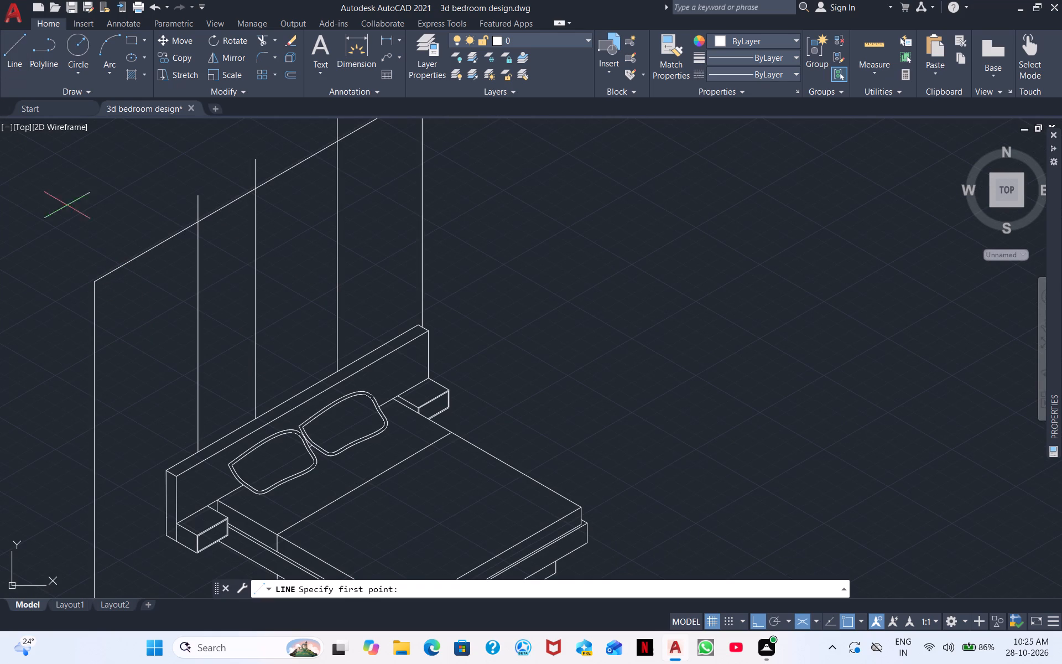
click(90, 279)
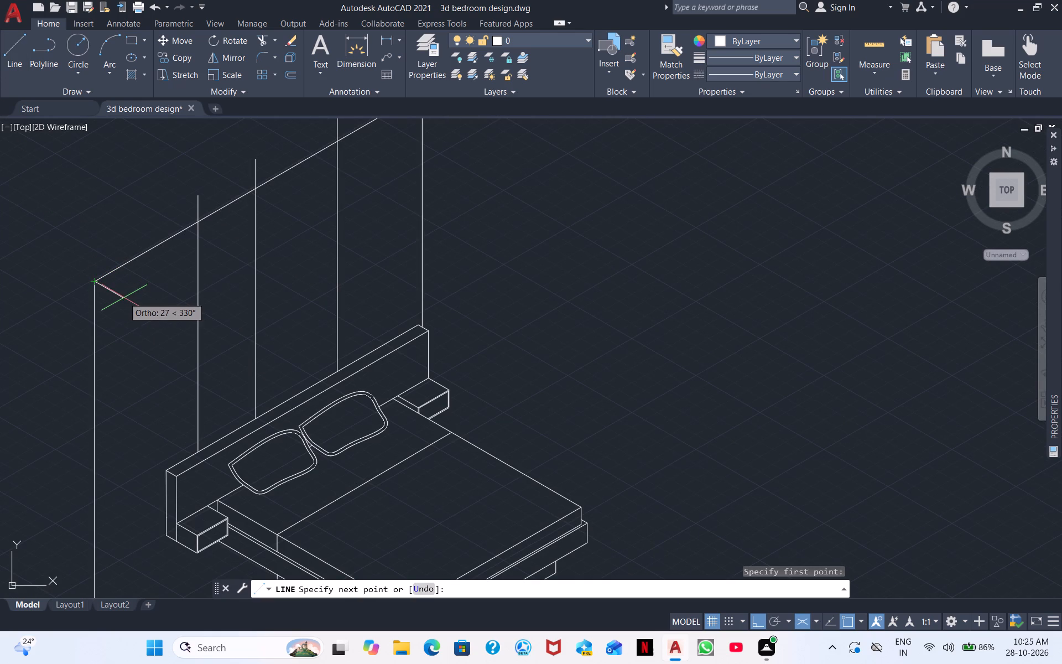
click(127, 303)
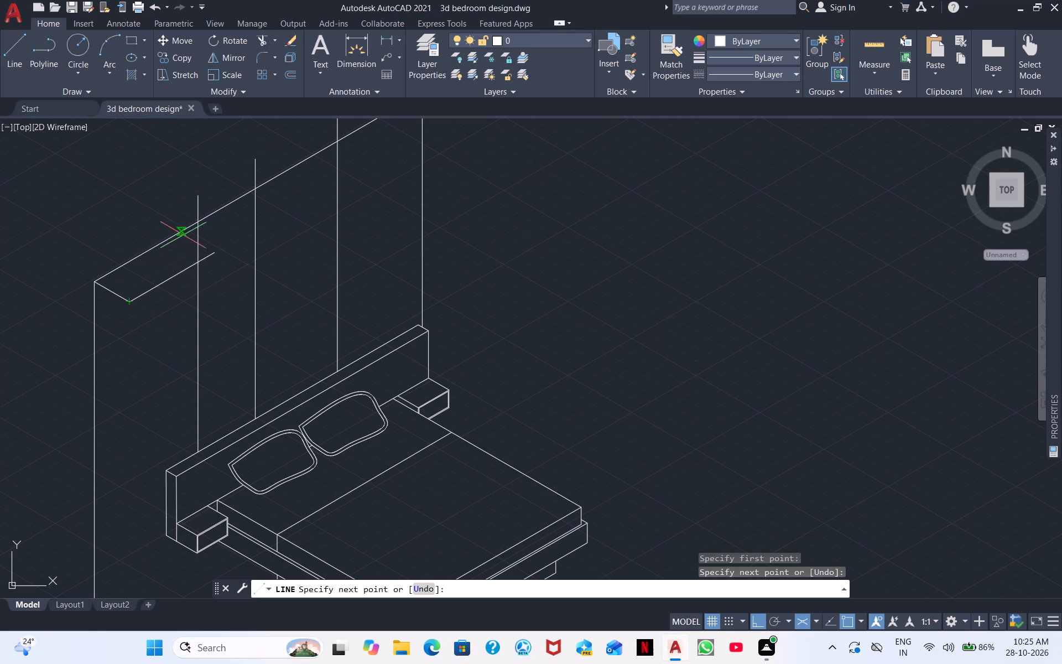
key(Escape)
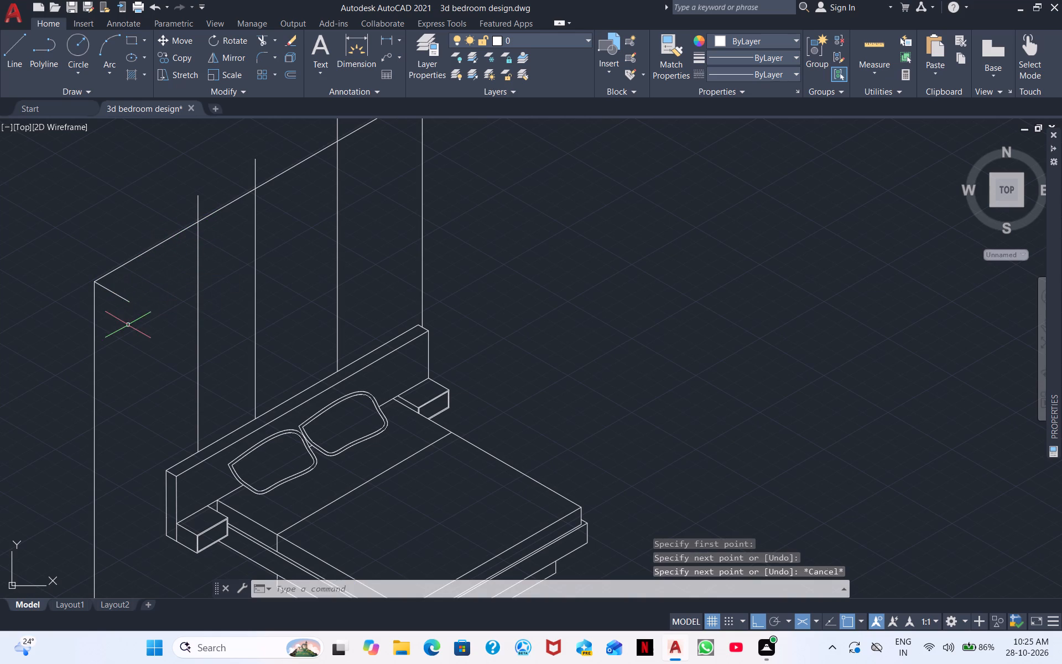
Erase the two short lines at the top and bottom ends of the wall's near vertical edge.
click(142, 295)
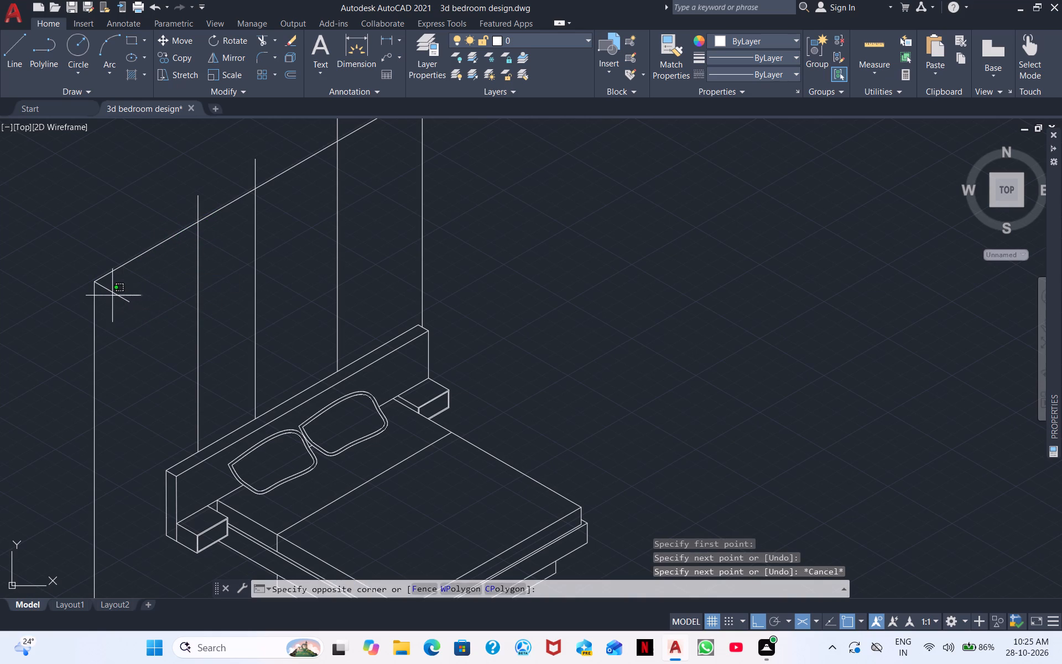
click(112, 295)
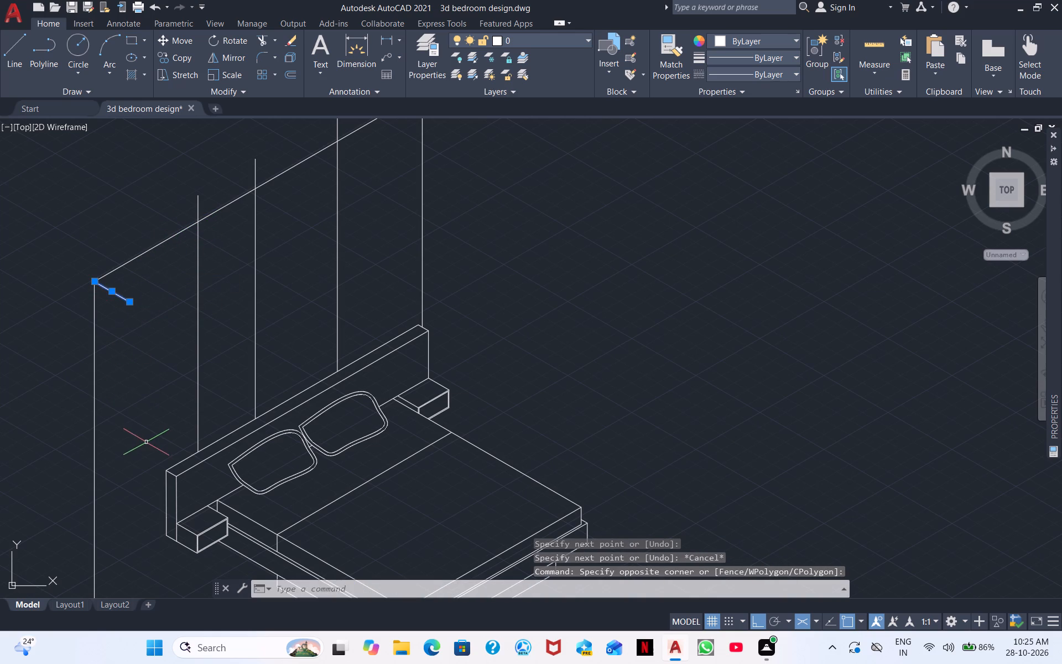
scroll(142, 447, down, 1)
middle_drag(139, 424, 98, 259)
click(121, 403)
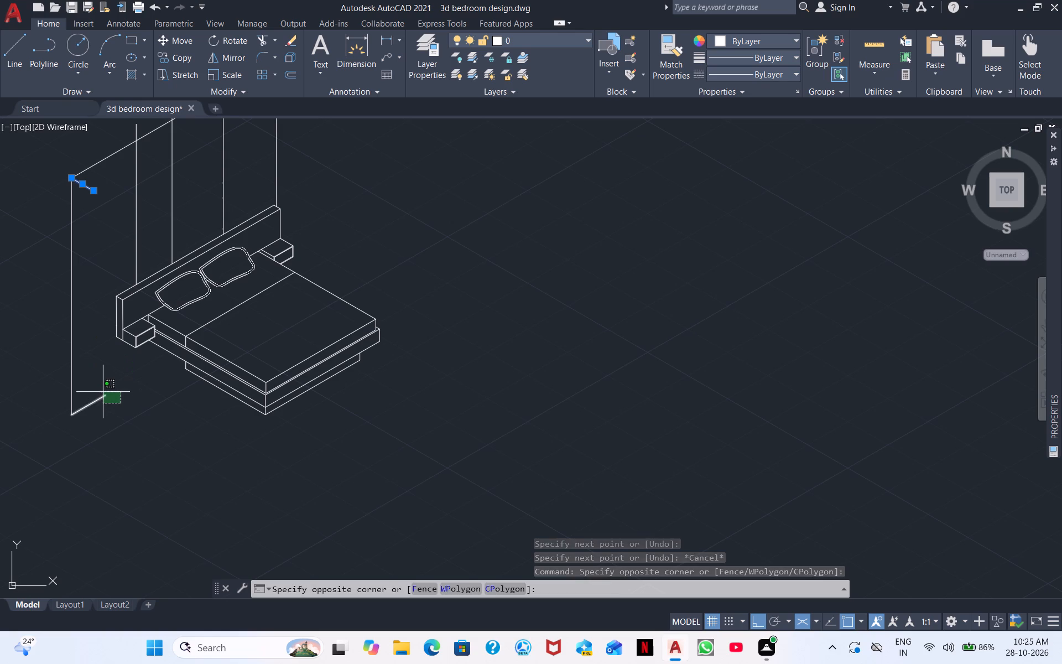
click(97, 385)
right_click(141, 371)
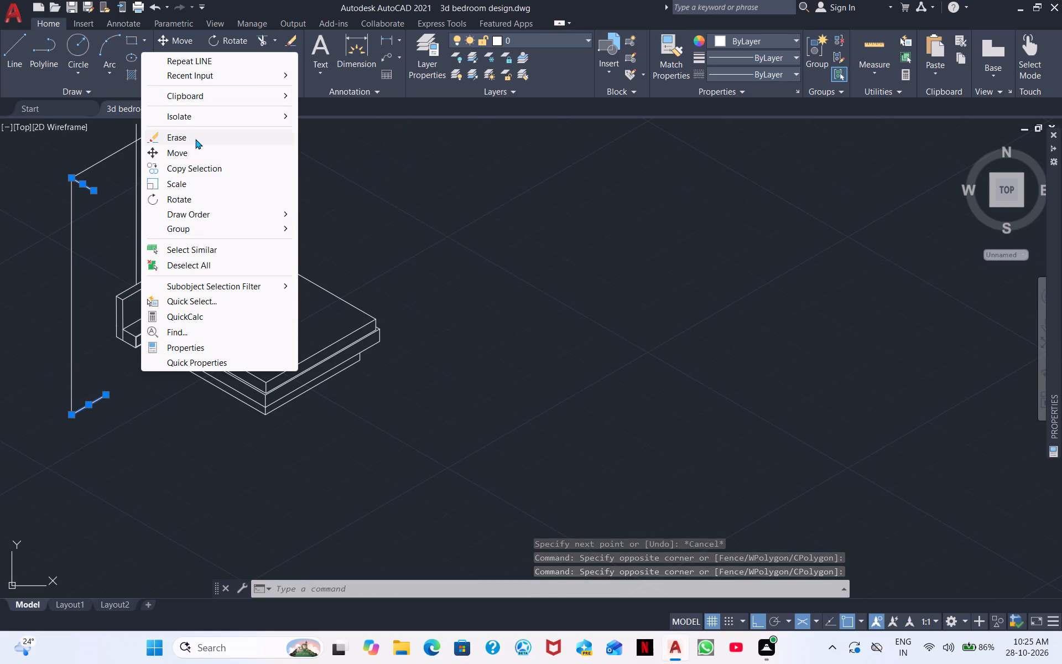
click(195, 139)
Trim the ends of the three vertical panel lines that extend above the wall's top edge.
scroll(323, 177, down, 1)
middle_drag(372, 199, 330, 321)
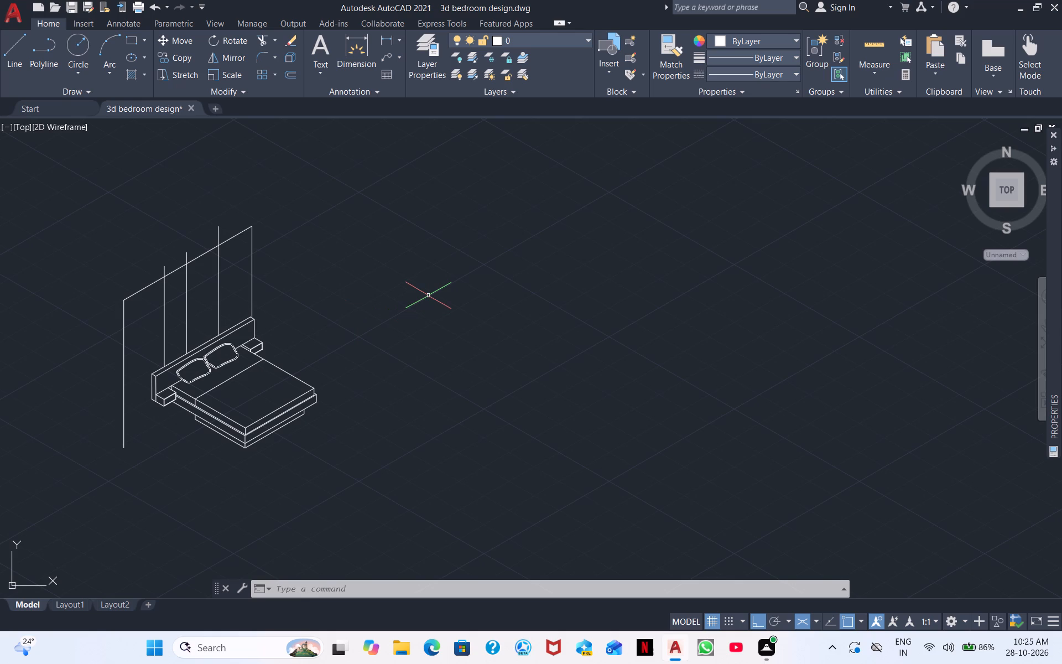
scroll(214, 243, up, 1)
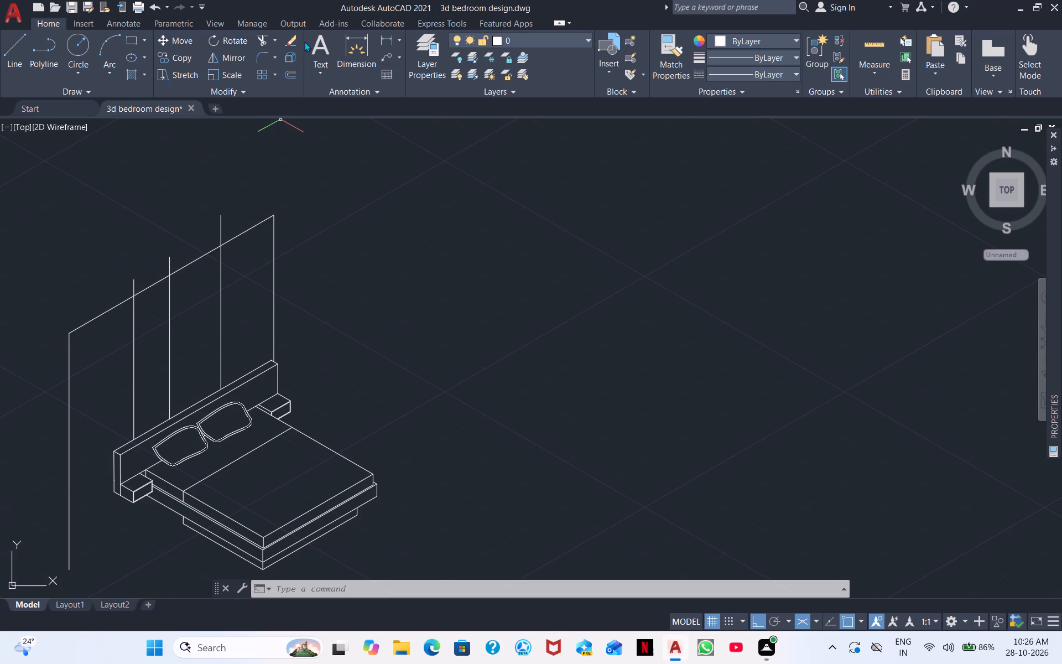
click(261, 46)
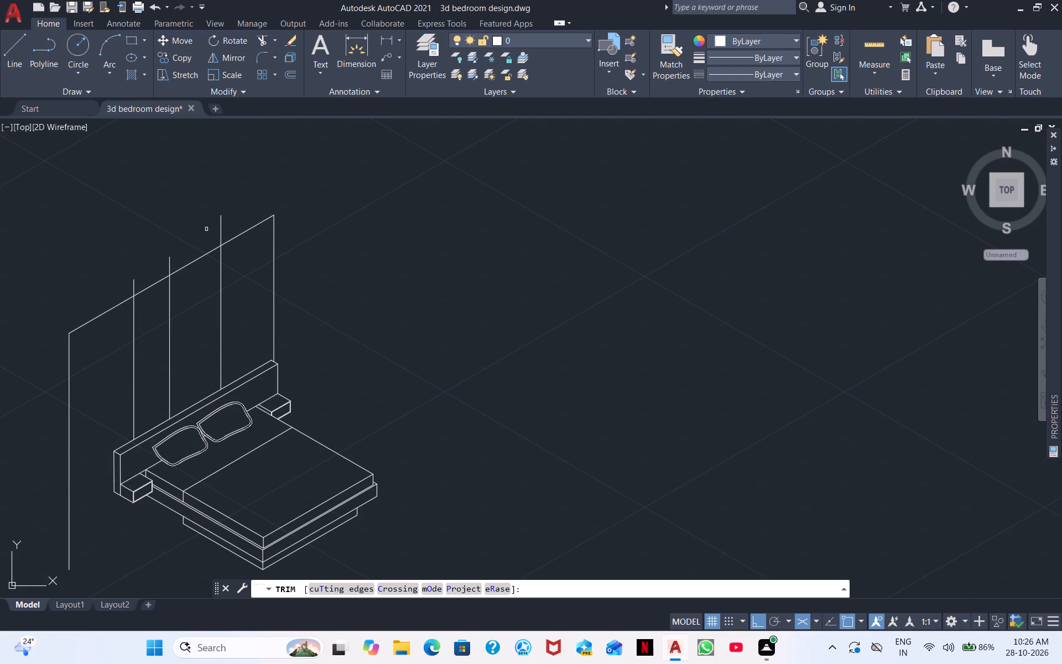
drag(231, 222, 126, 285)
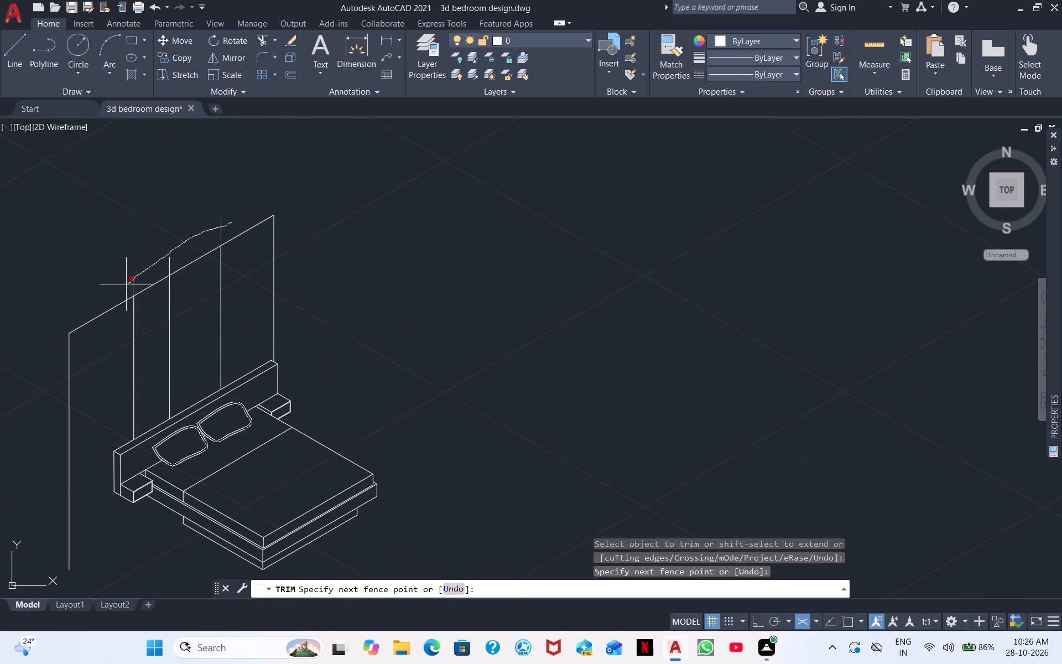
drag(126, 285, 181, 257)
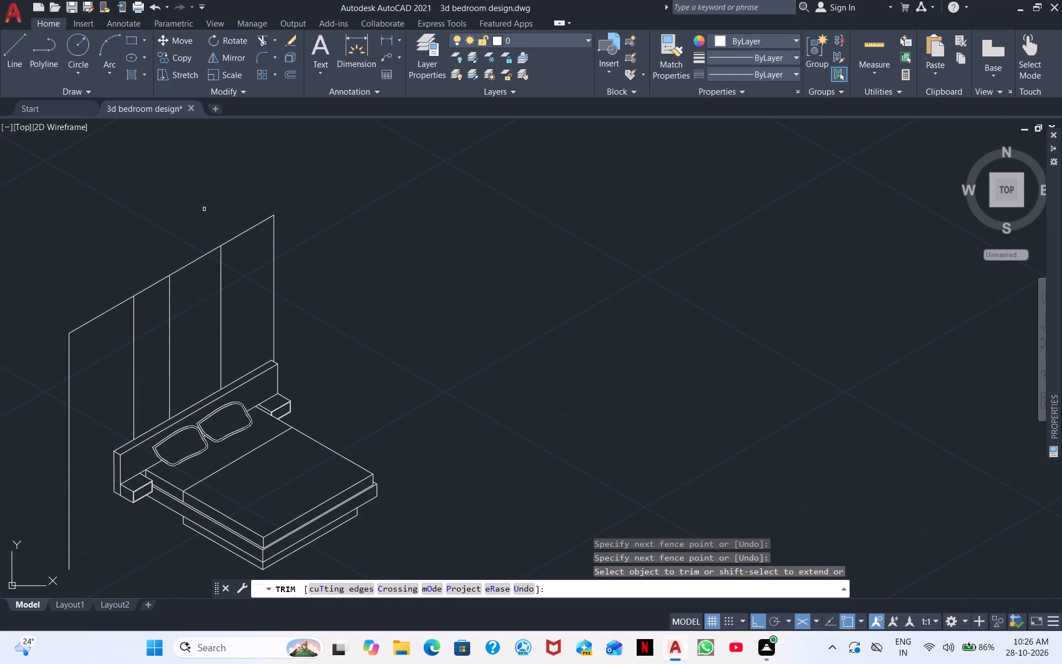
right_click(424, 240)
click(478, 243)
Examine the trimmed panel lines, the headboard and the bed base against the wall outline.
middle_drag(352, 320, 311, 222)
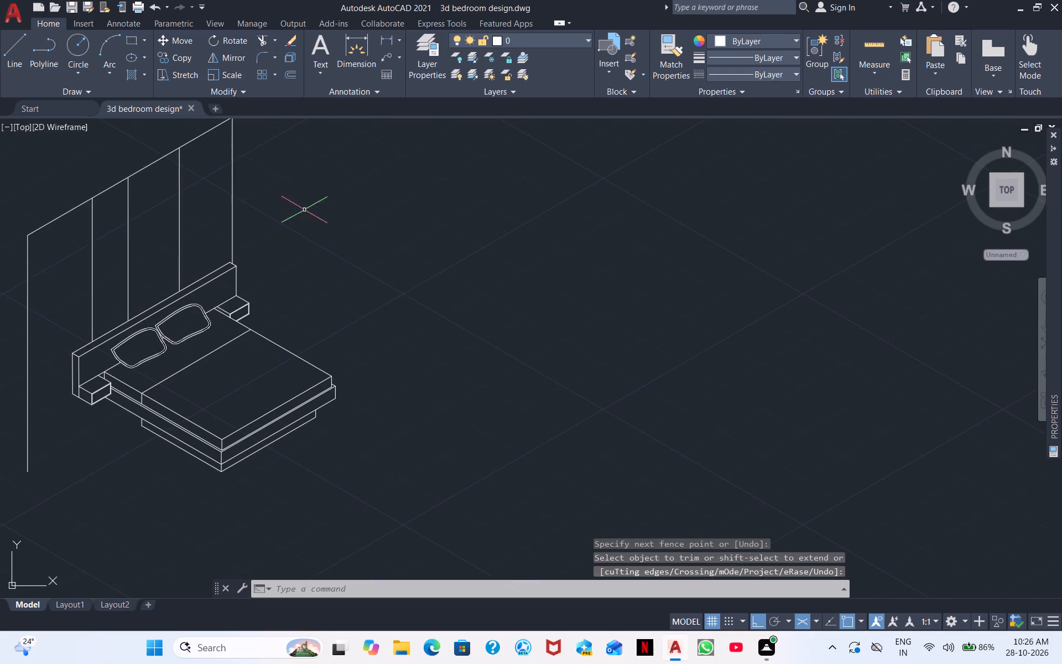
scroll(155, 306, up, 2)
middle_drag(74, 351, 270, 258)
scroll(327, 263, down, 1)
middle_drag(258, 237, 228, 357)
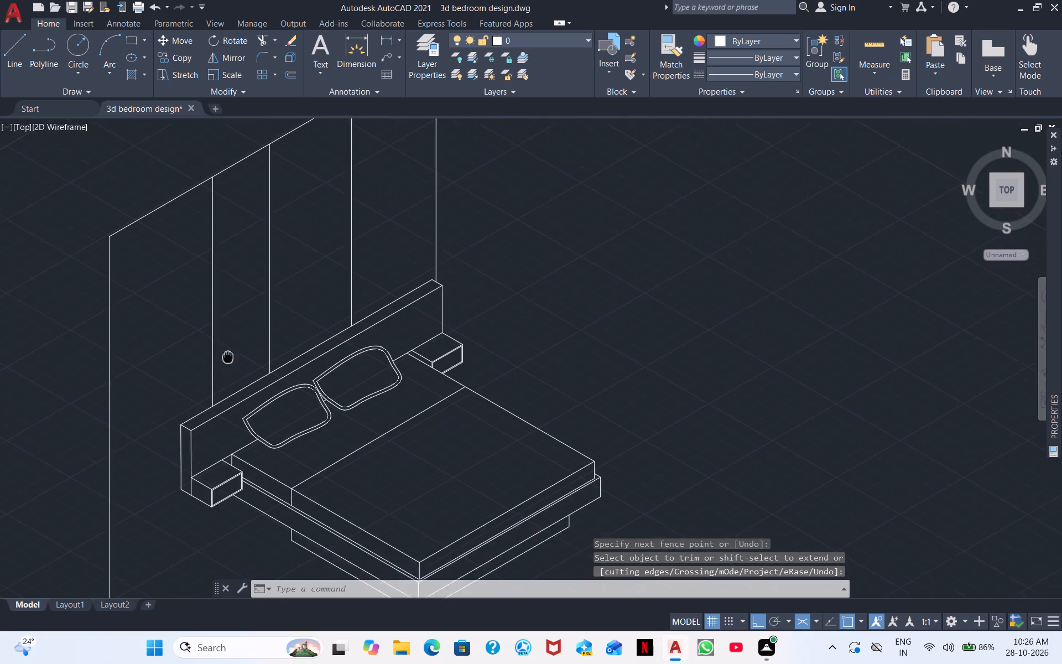
middle_drag(228, 357, 222, 372)
scroll(124, 259, up, 1)
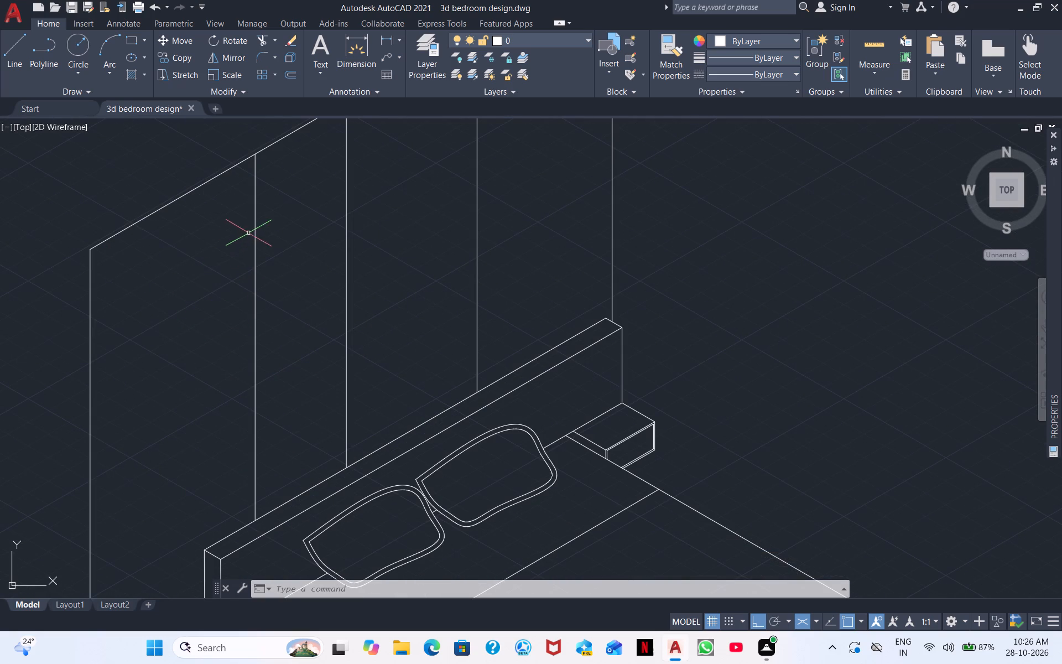
middle_drag(123, 333, 46, 116)
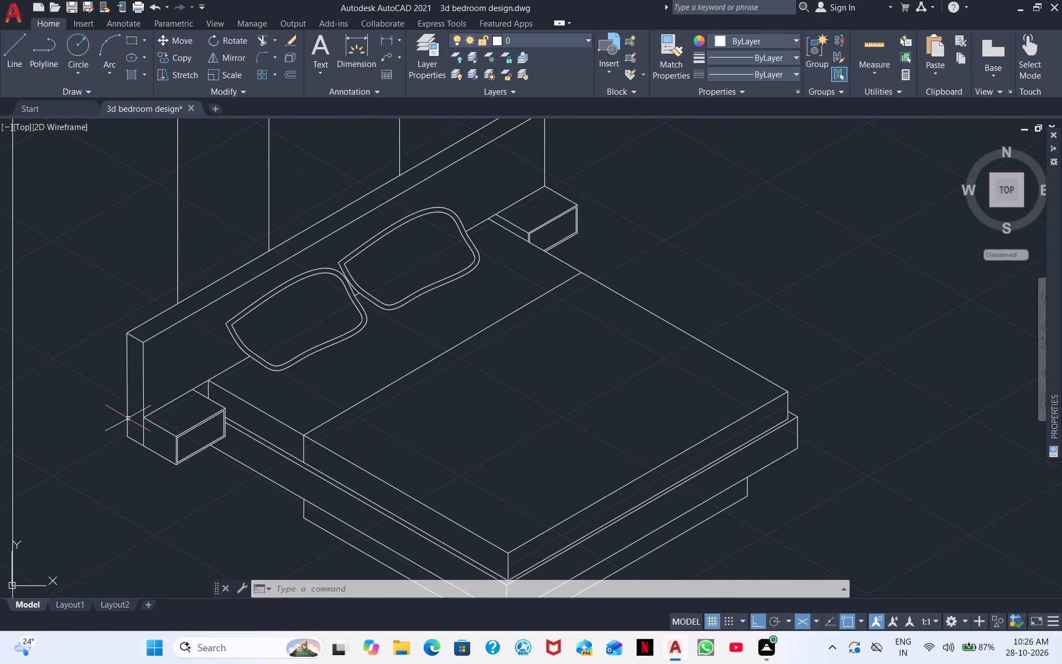
scroll(160, 522, down, 1)
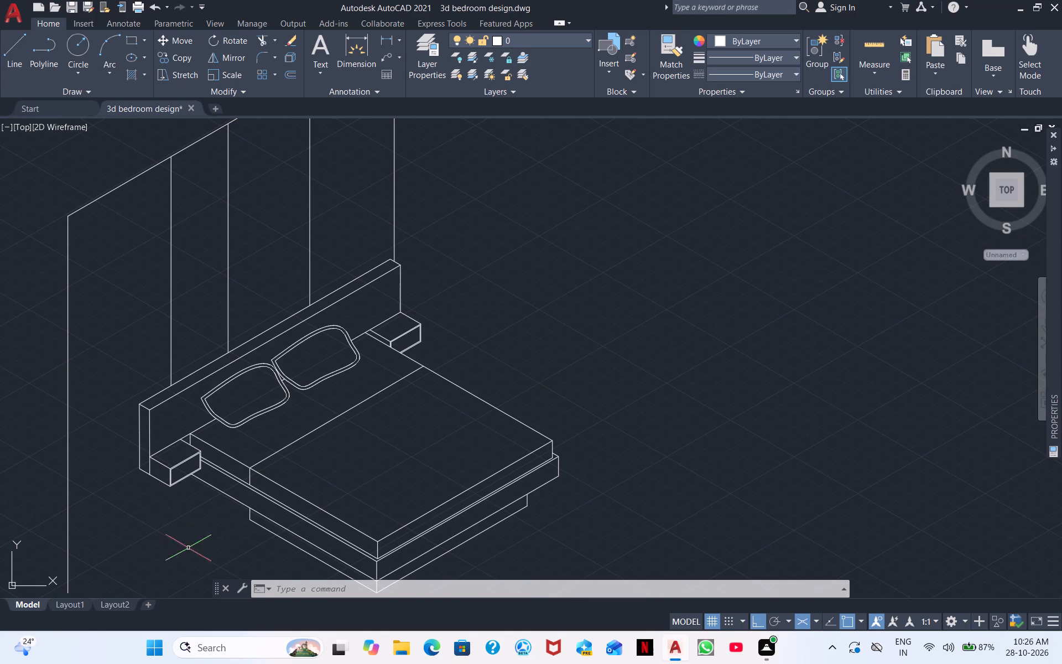
scroll(104, 406, up, 1)
scroll(98, 165, down, 1)
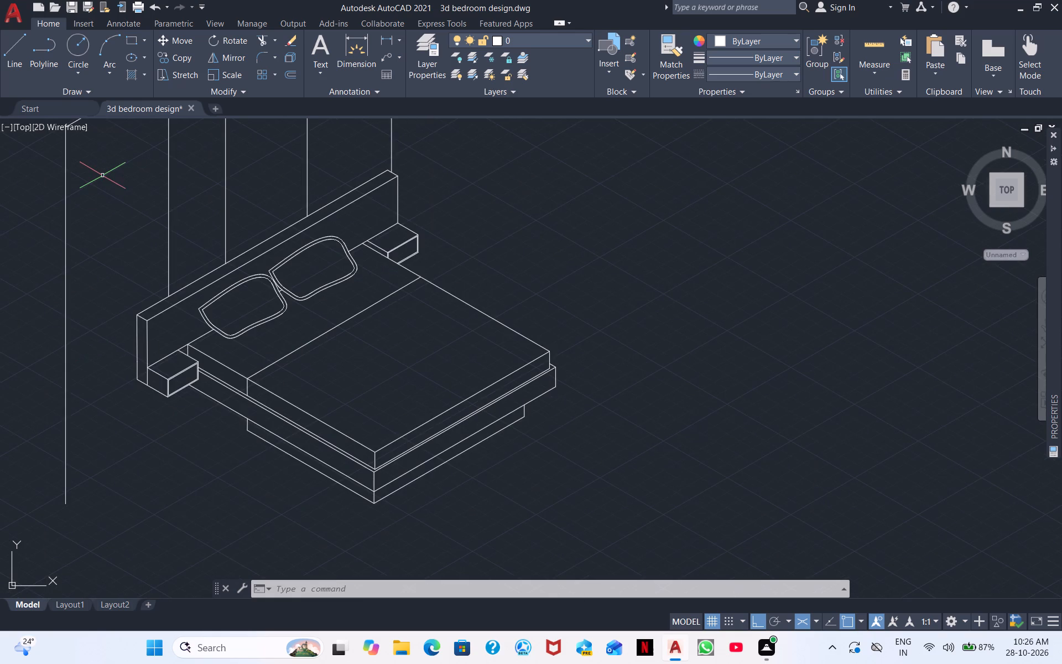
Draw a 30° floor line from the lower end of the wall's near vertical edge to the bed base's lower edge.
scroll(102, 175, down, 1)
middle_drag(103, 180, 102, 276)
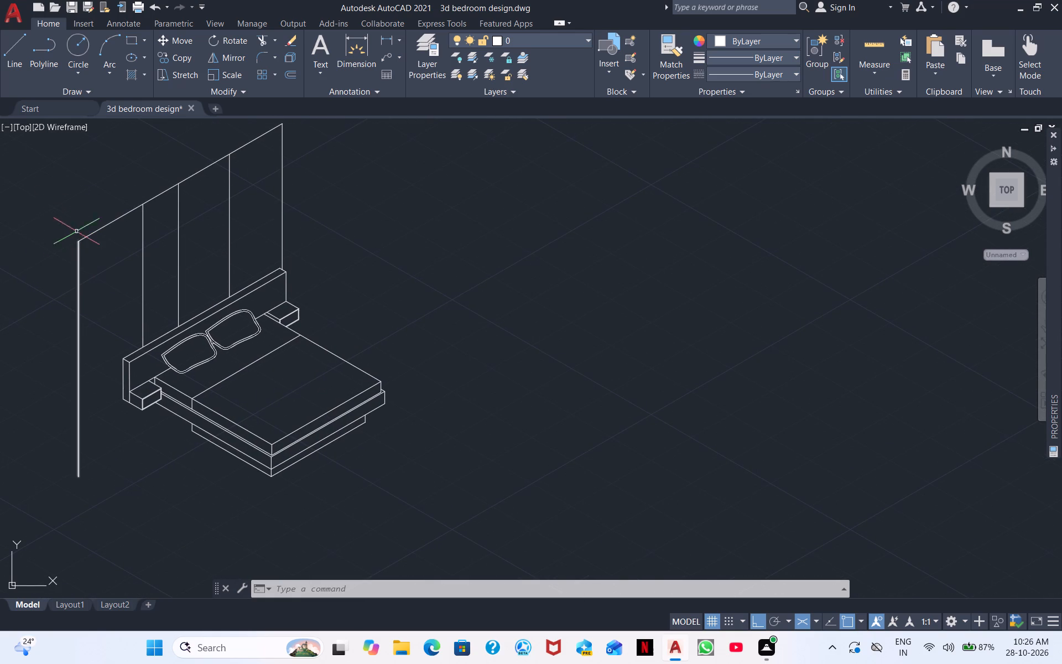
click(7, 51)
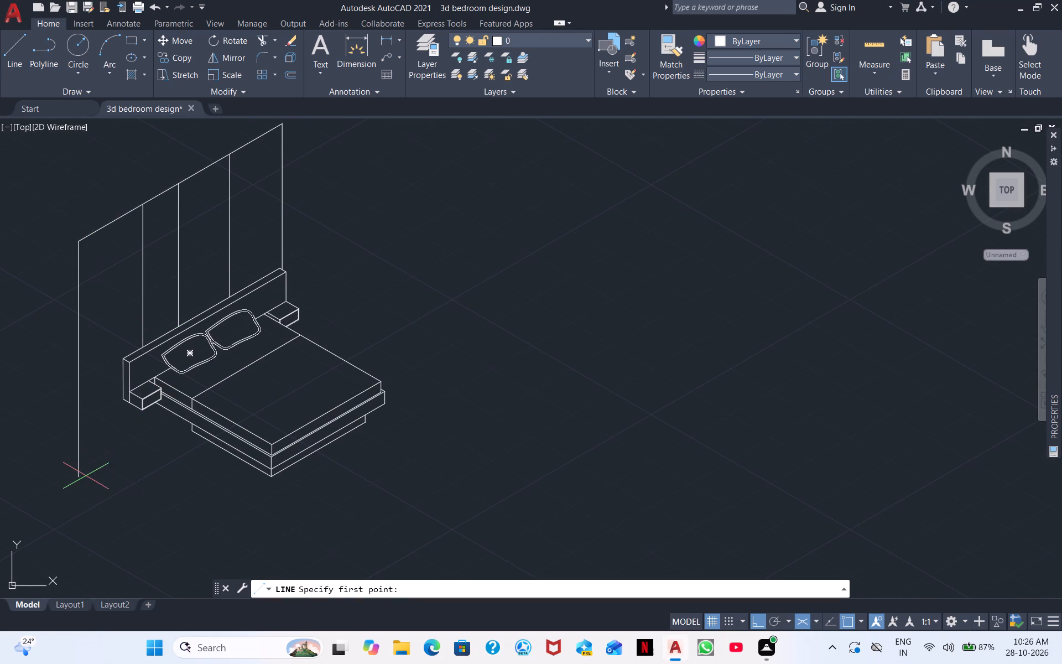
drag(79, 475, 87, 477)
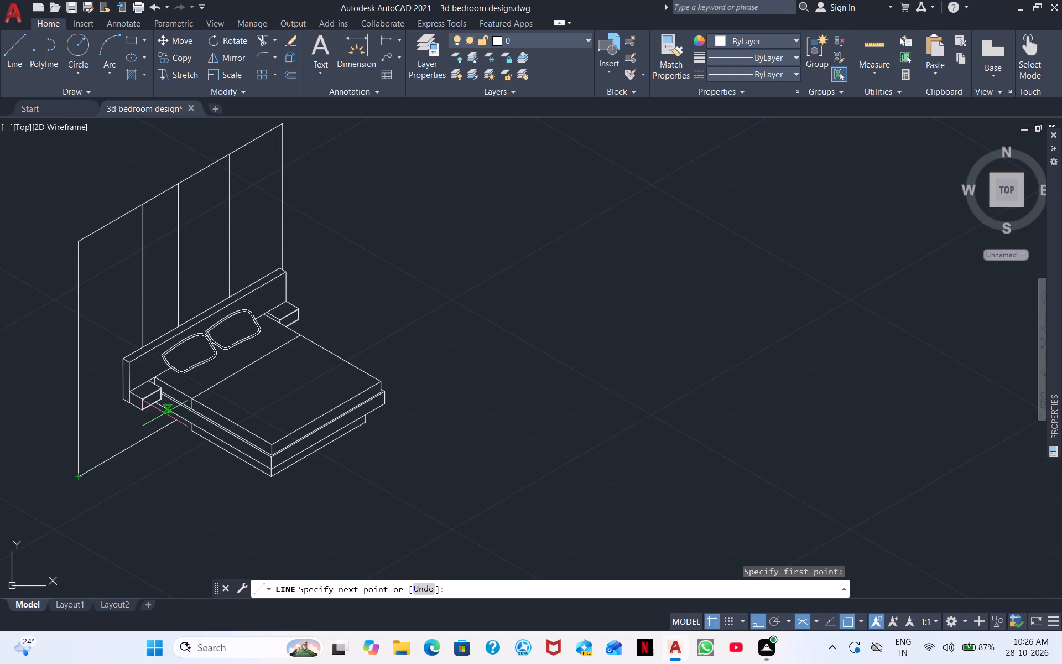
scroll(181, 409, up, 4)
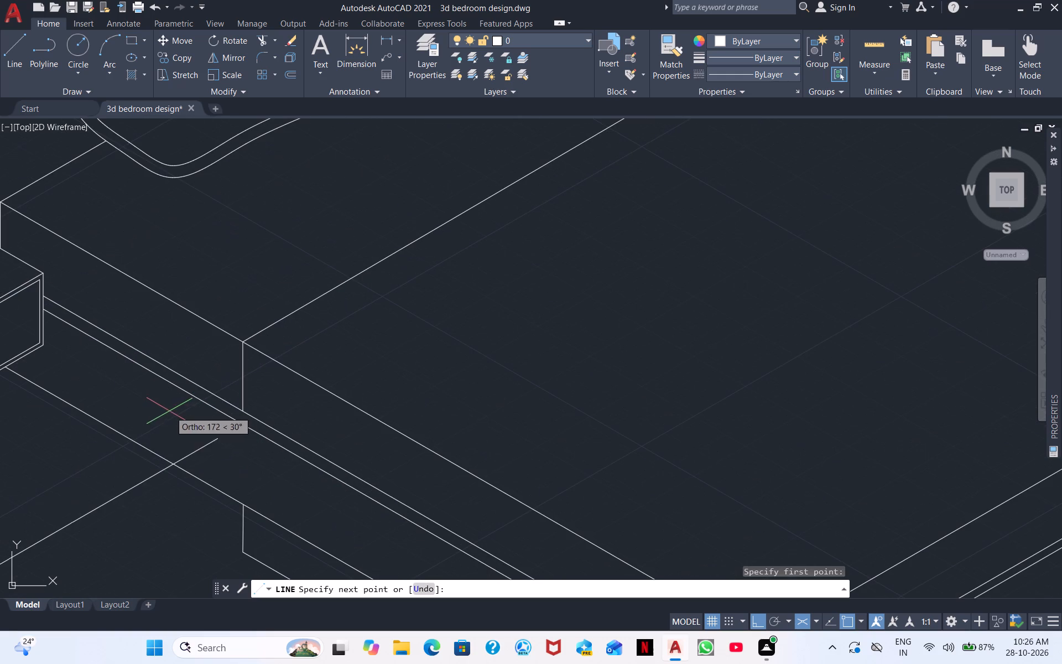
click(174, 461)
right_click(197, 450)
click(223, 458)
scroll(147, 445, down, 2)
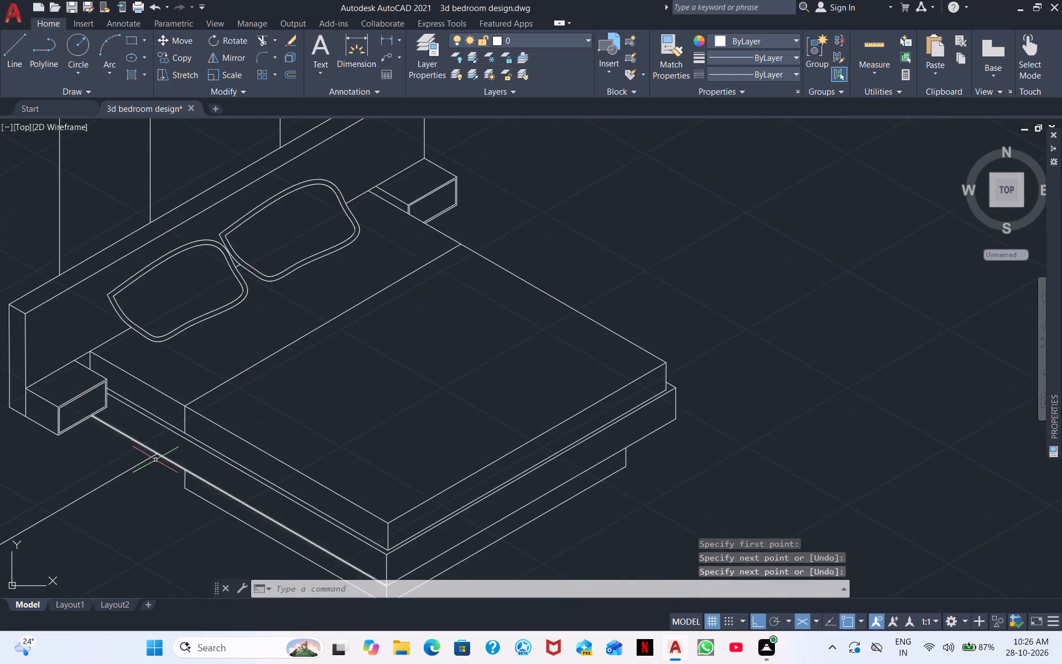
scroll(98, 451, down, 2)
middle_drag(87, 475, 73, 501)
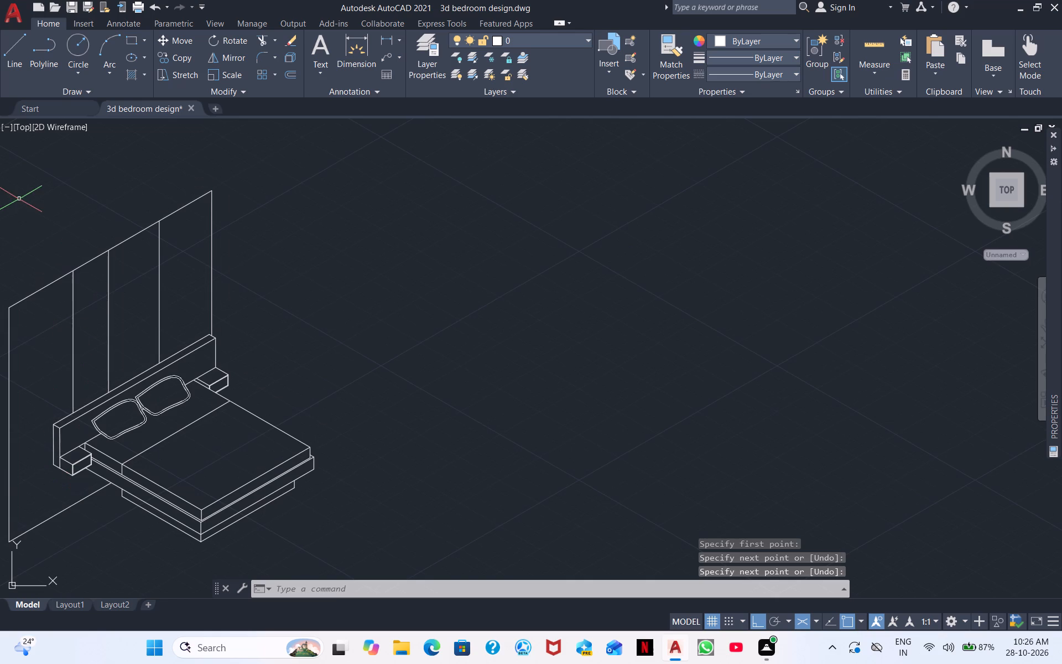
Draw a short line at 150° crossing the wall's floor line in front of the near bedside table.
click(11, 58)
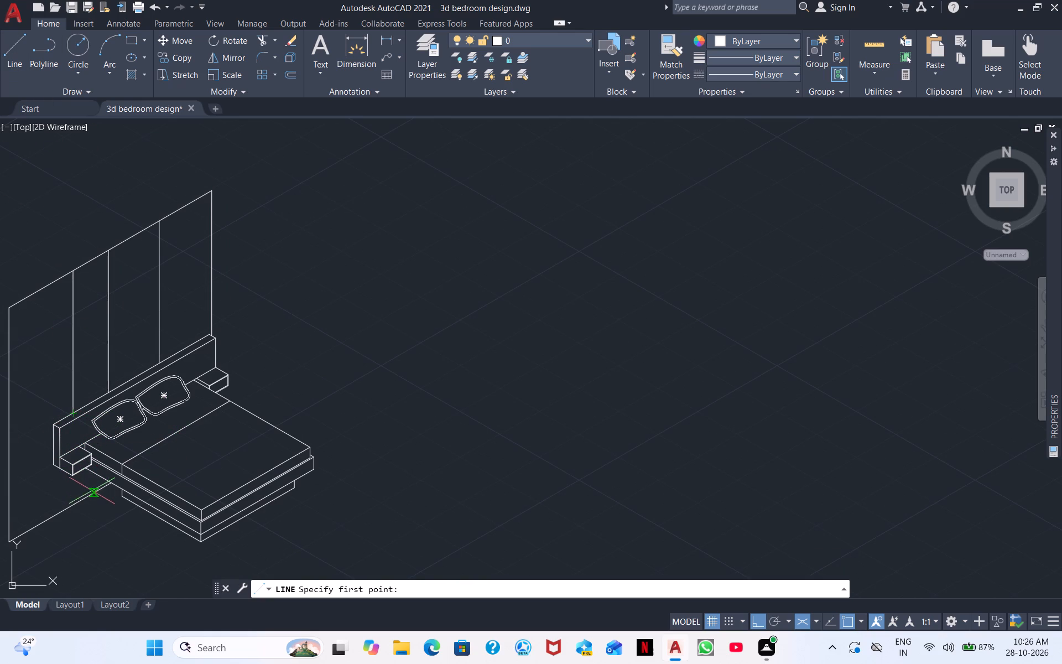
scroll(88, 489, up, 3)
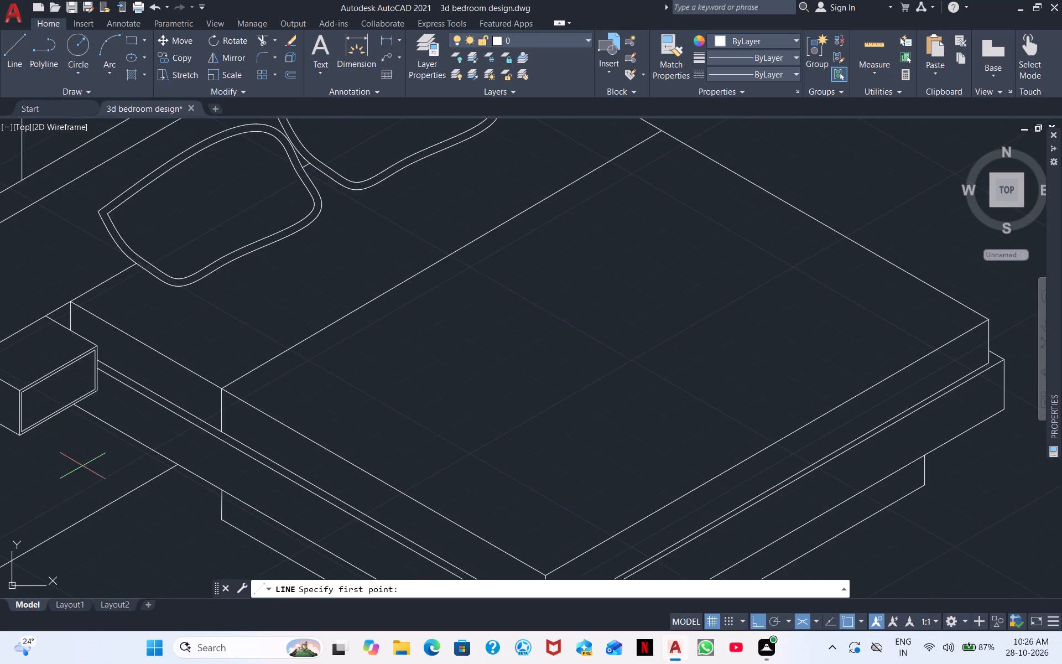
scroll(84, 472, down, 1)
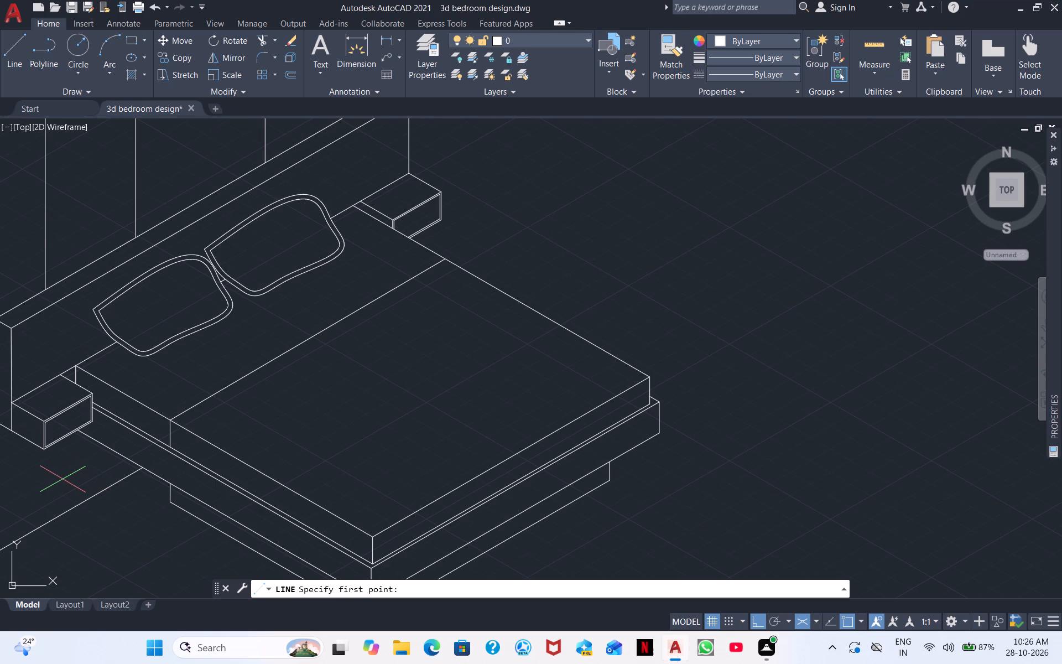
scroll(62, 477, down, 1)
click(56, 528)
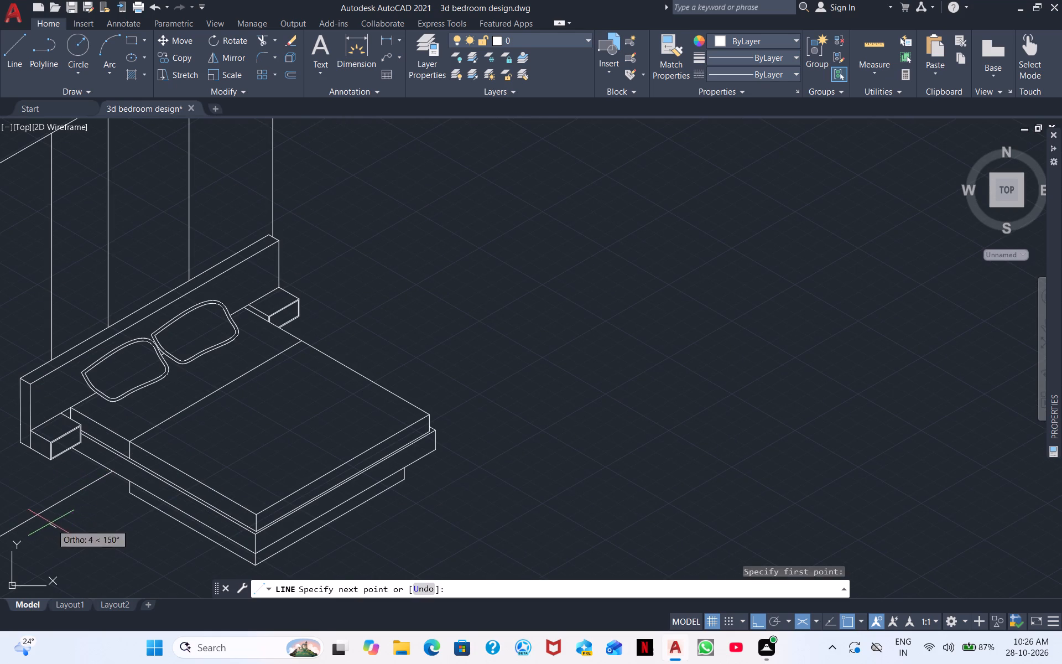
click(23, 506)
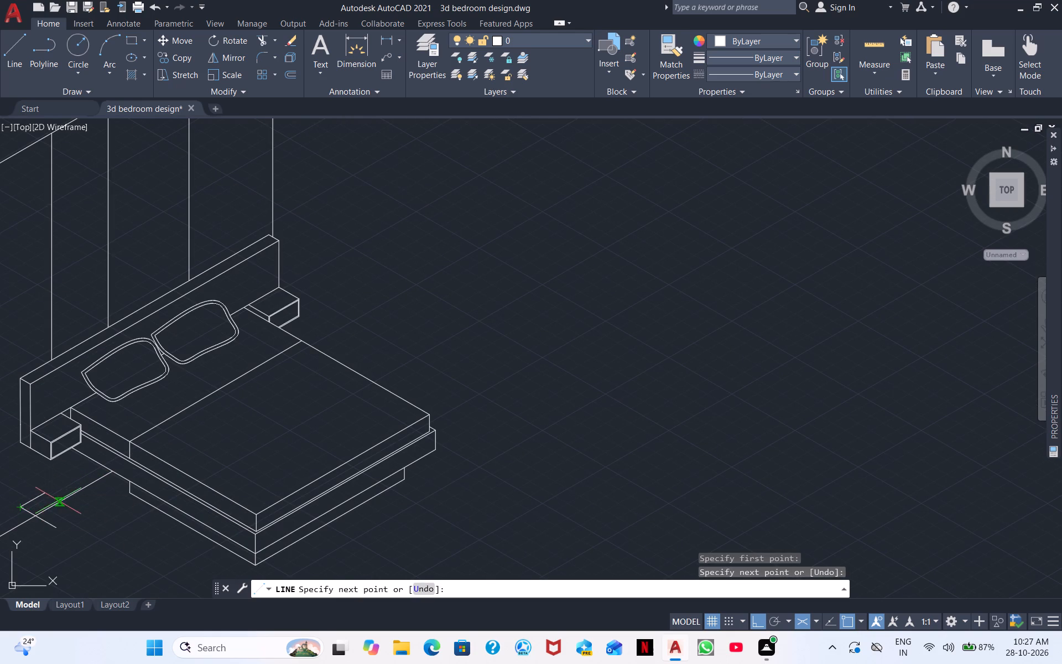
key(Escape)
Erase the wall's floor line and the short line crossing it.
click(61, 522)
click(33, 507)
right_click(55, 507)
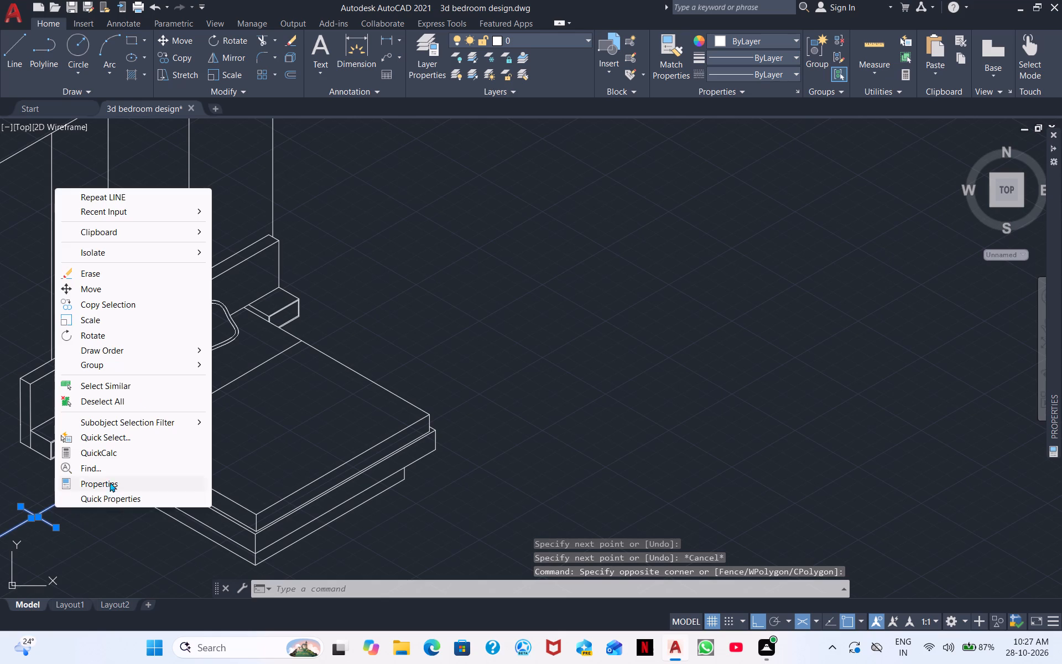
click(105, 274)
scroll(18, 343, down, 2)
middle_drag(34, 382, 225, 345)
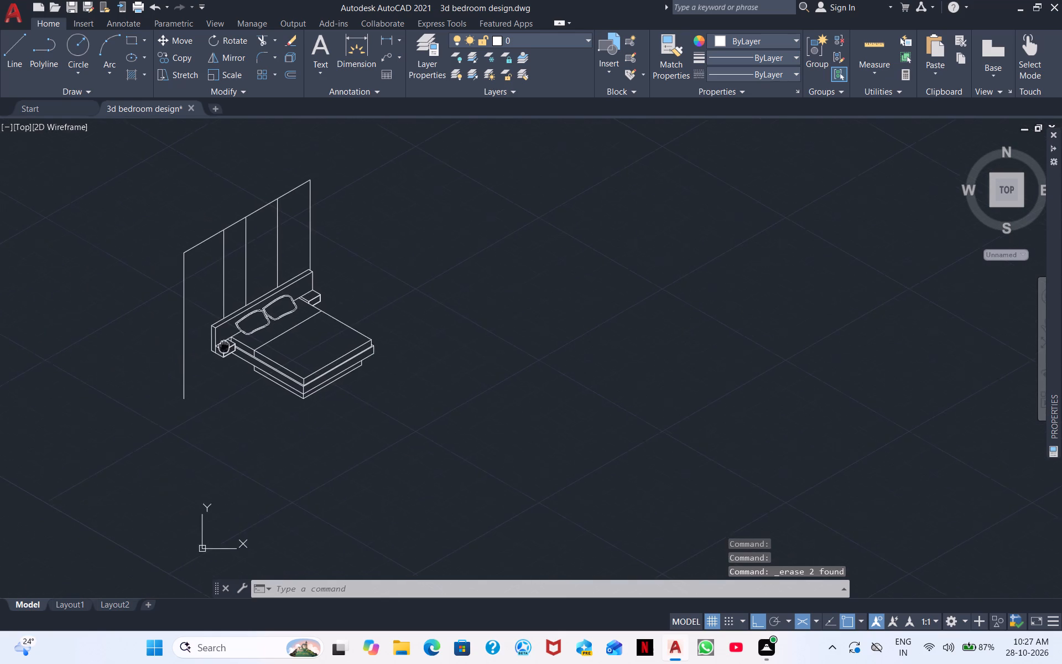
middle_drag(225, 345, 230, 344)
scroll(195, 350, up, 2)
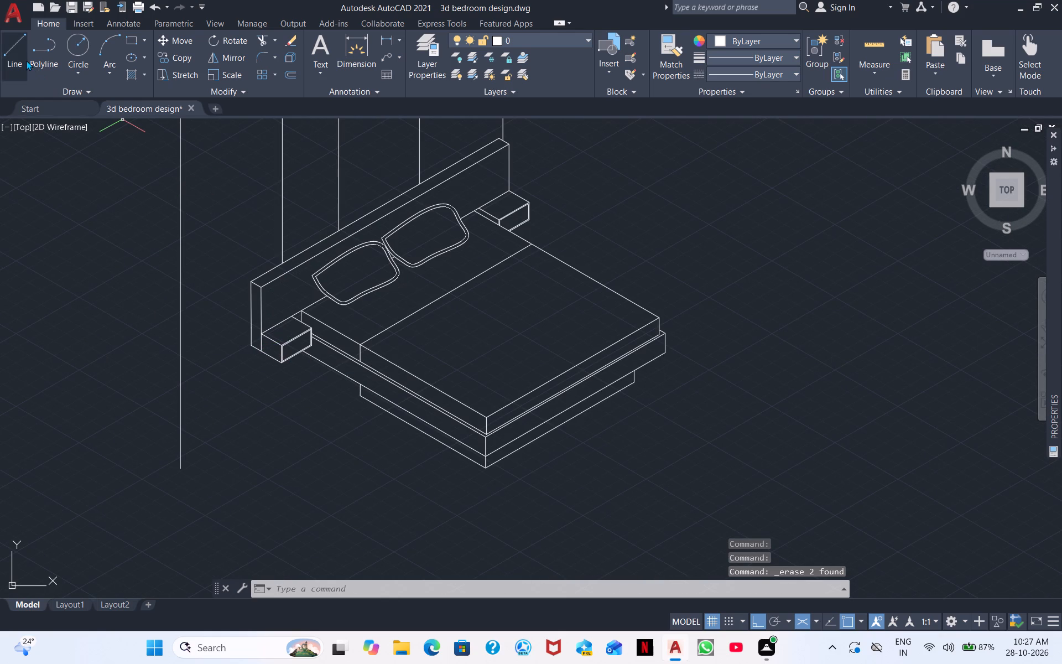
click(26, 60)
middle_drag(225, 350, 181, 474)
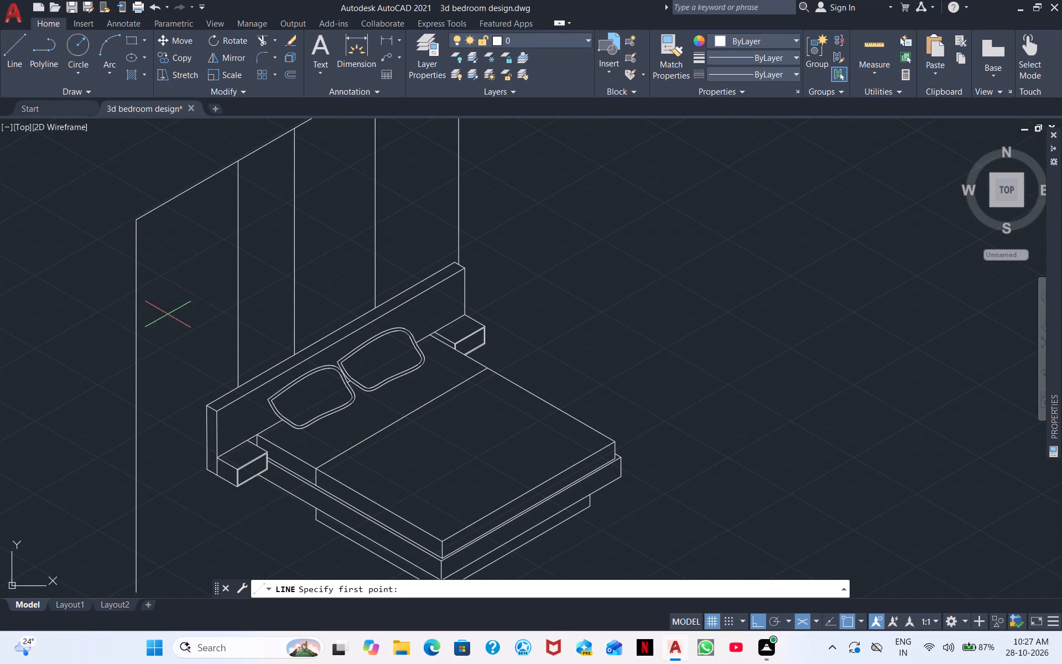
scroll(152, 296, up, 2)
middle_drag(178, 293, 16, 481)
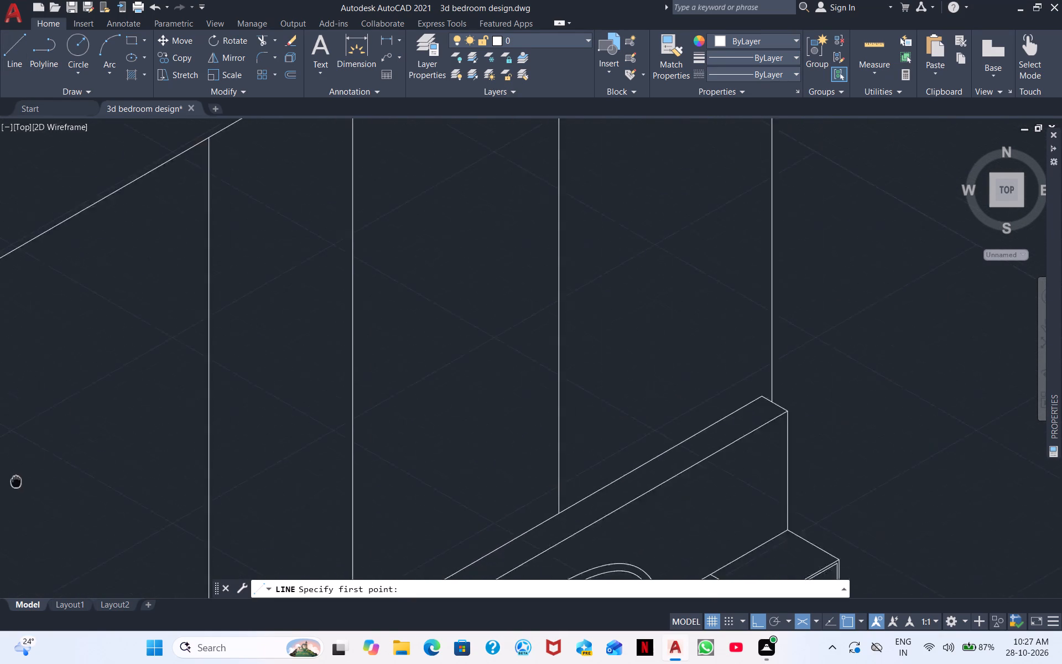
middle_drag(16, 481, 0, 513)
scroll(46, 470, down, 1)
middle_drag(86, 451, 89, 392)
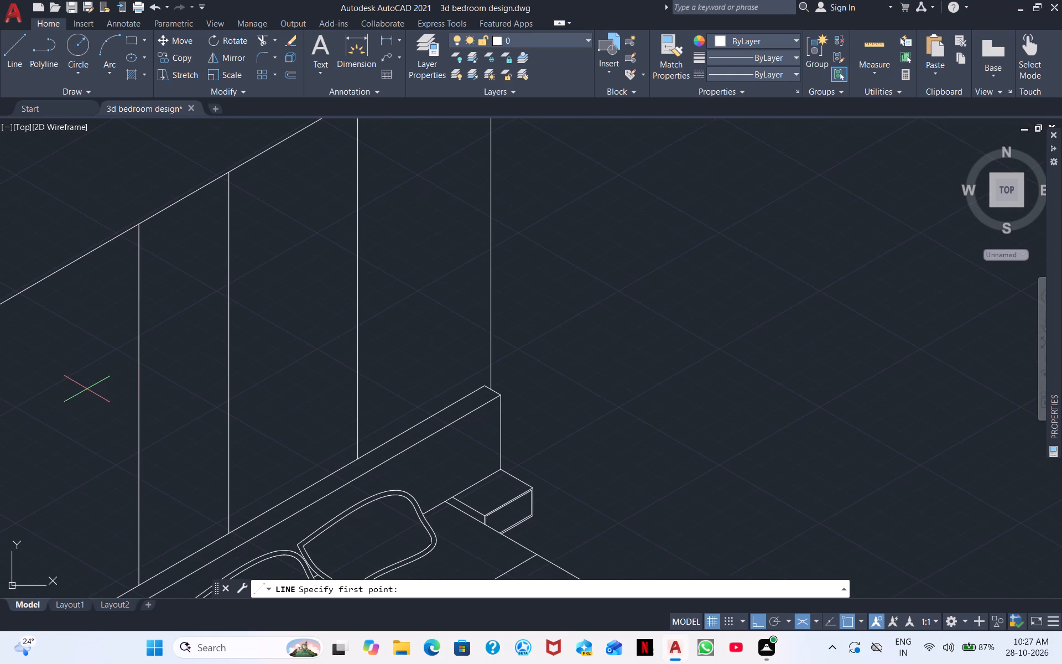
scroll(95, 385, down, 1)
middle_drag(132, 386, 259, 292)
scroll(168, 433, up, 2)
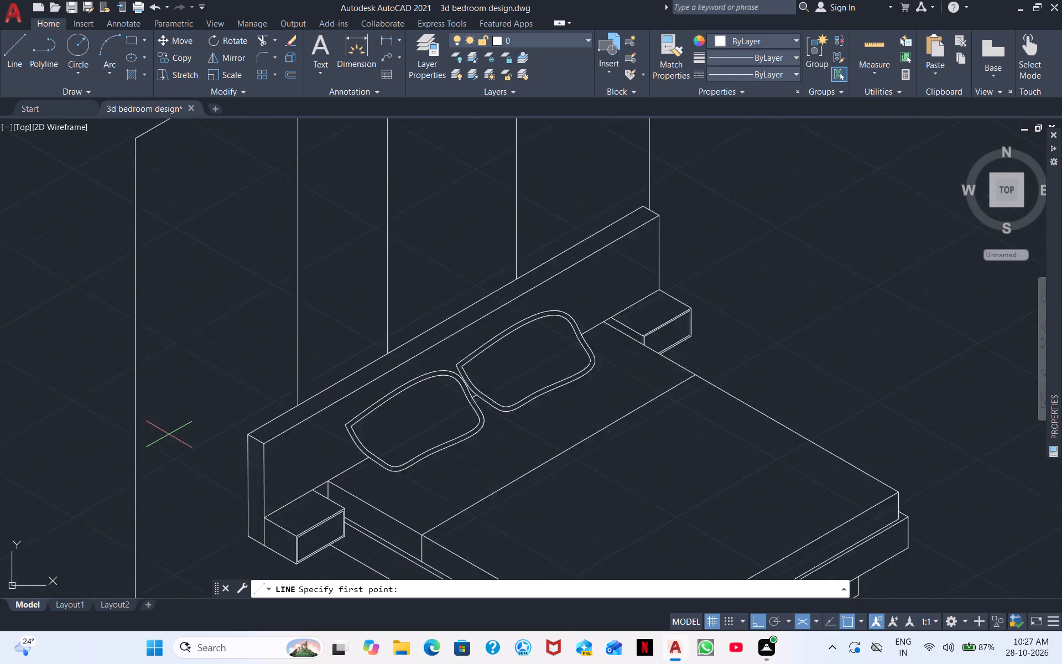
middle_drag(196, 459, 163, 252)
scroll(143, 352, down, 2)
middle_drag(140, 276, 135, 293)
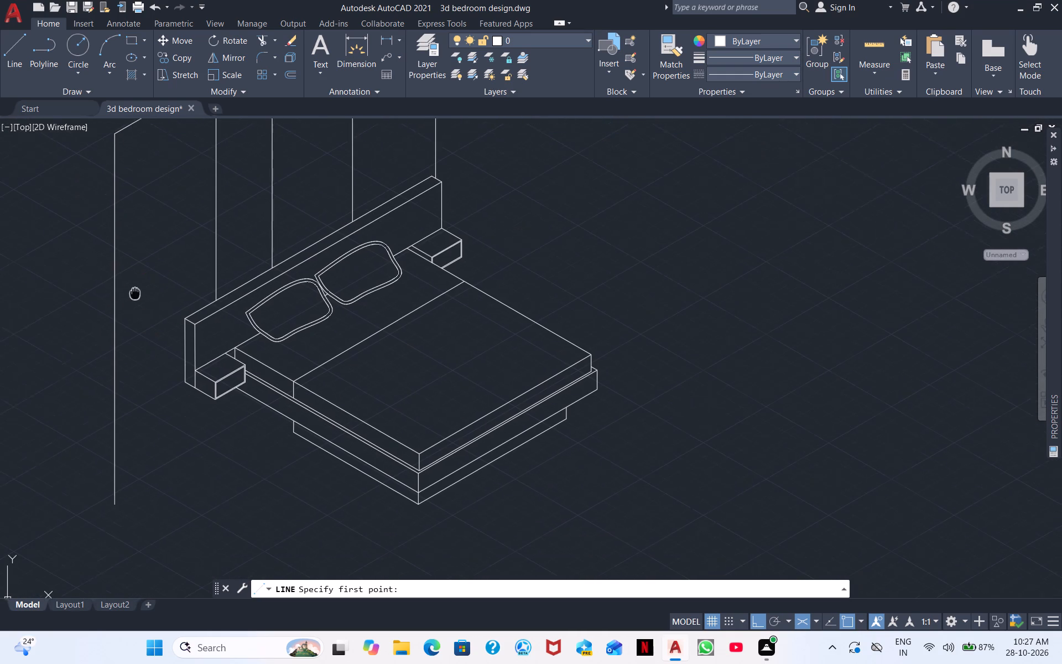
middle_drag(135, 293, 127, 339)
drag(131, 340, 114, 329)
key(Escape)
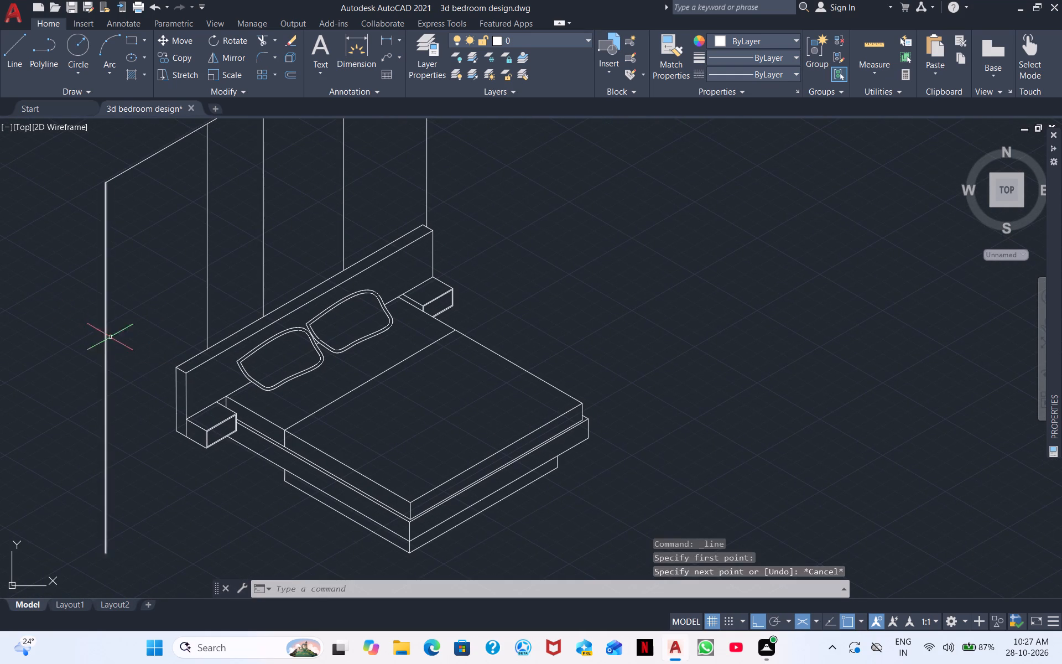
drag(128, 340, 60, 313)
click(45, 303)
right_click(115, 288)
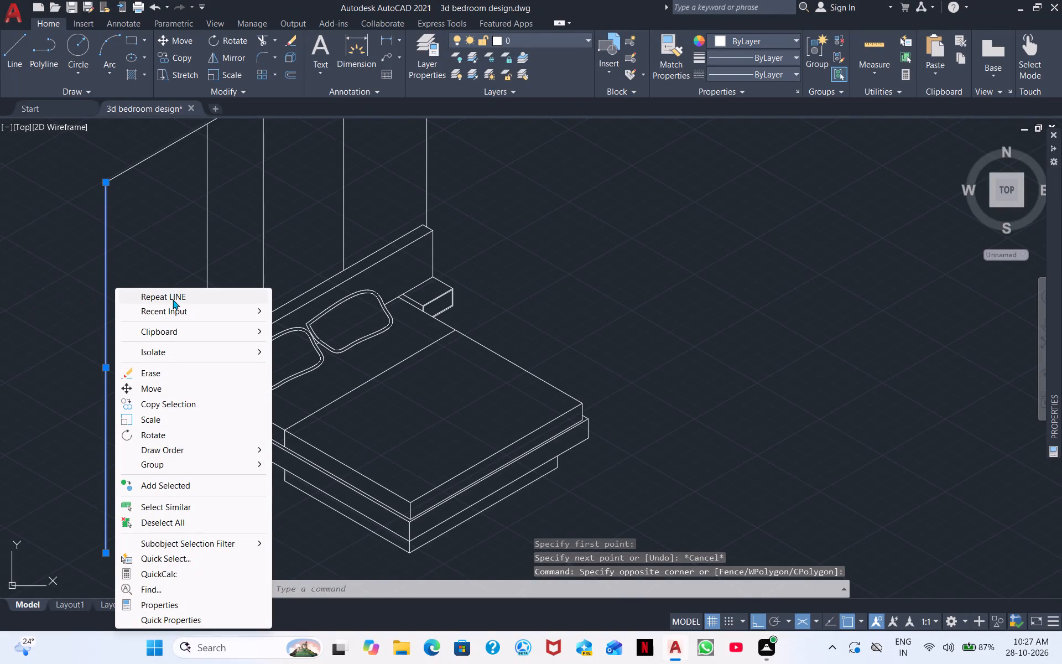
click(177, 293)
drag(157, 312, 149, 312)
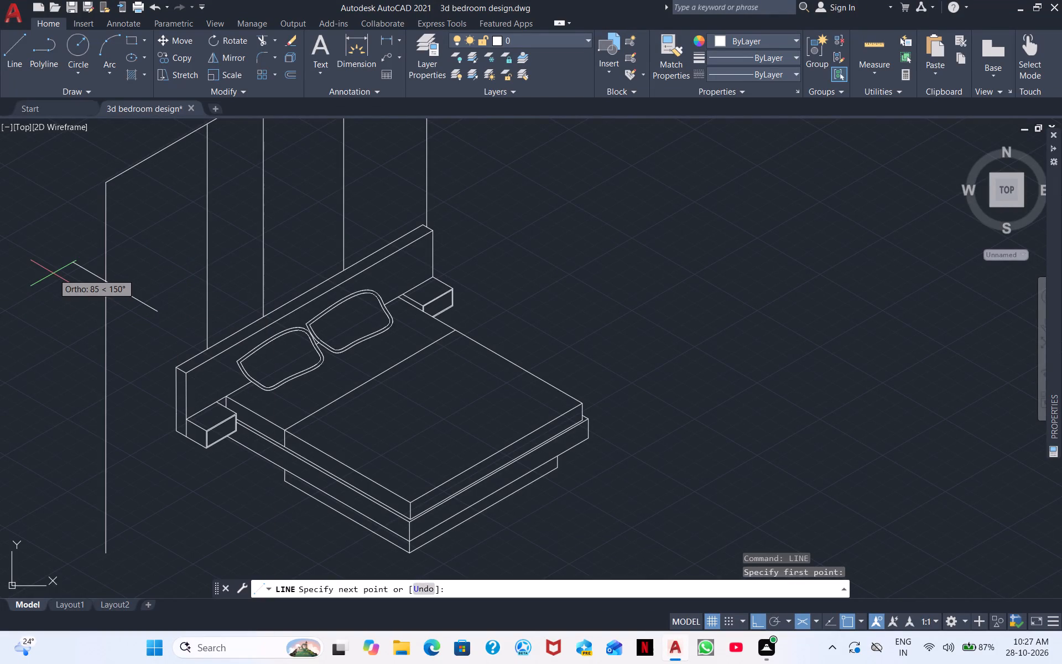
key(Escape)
Erase the near vertical edge of the headboard wall.
drag(109, 306, 96, 302)
click(79, 297)
right_click(118, 282)
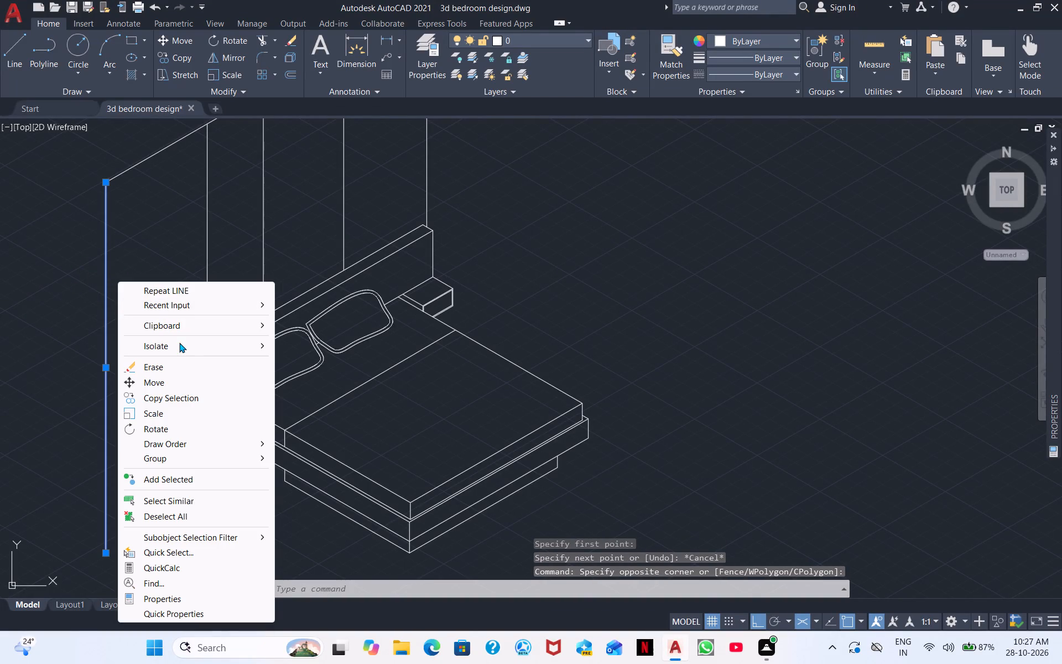
click(177, 366)
Draw a narrow closed end face from the wall's near top corner, with two vertical edges joined by short 330° lines at top and bottom.
right_click(123, 220)
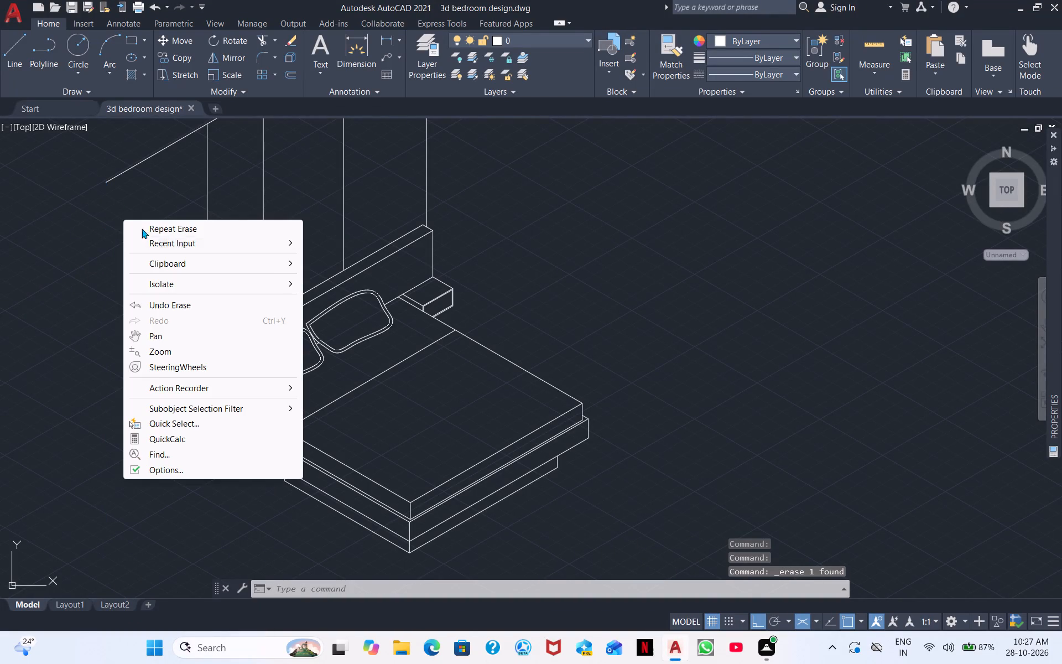
click(342, 256)
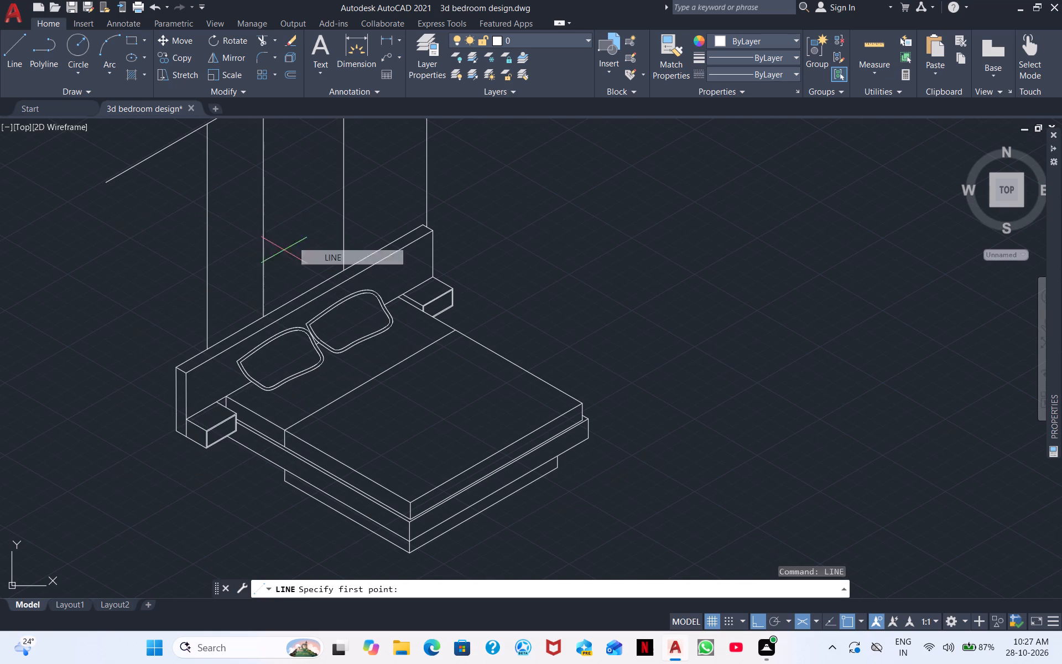
click(101, 184)
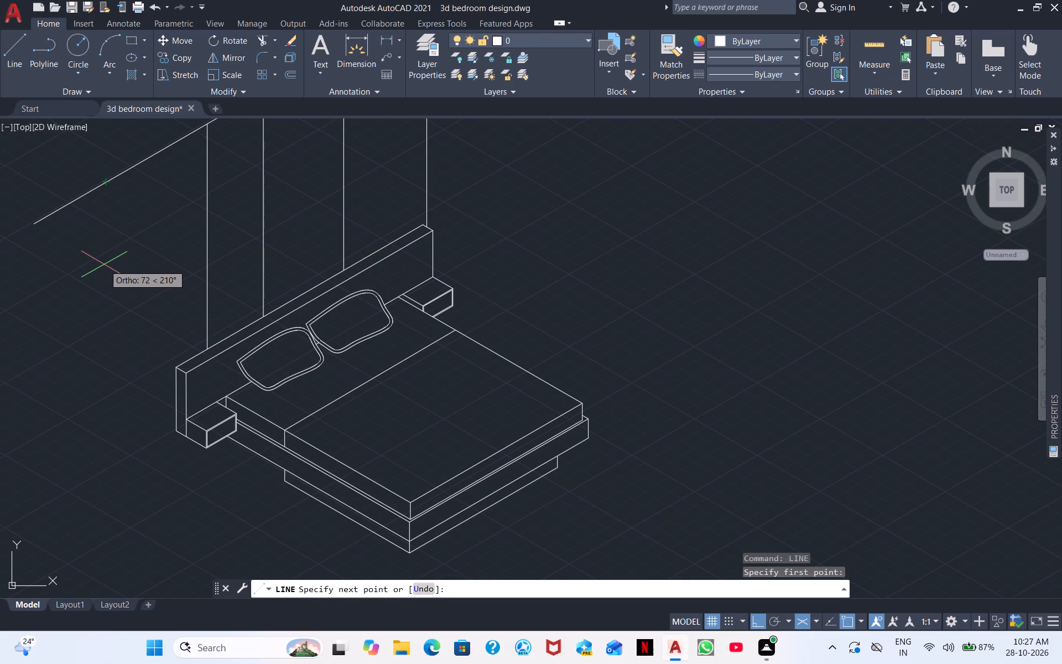
key(ctrl+F5)
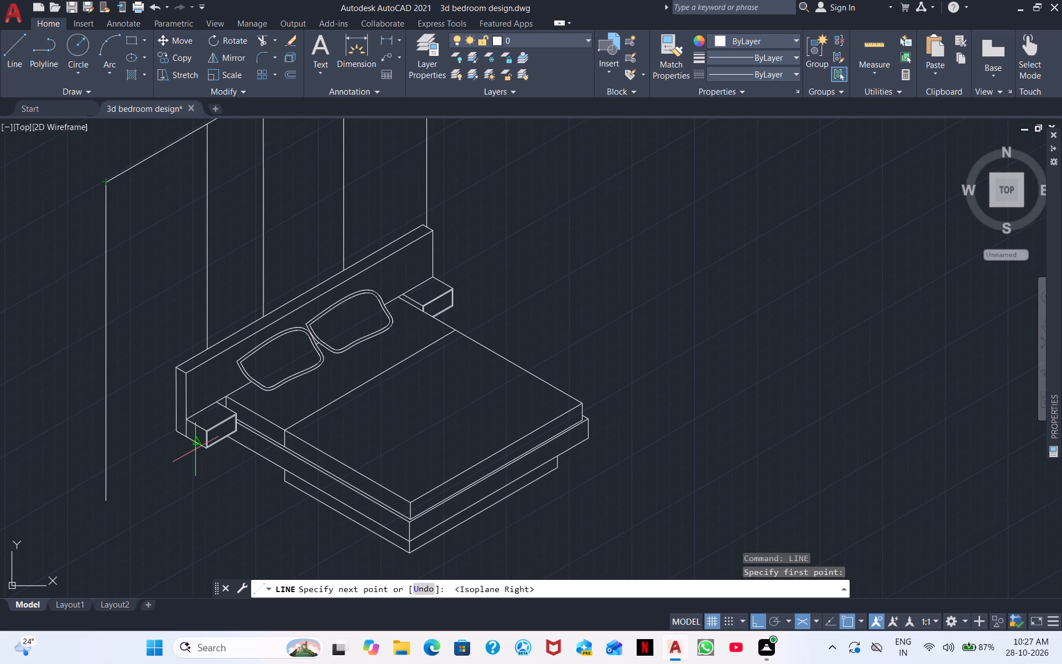
click(110, 516)
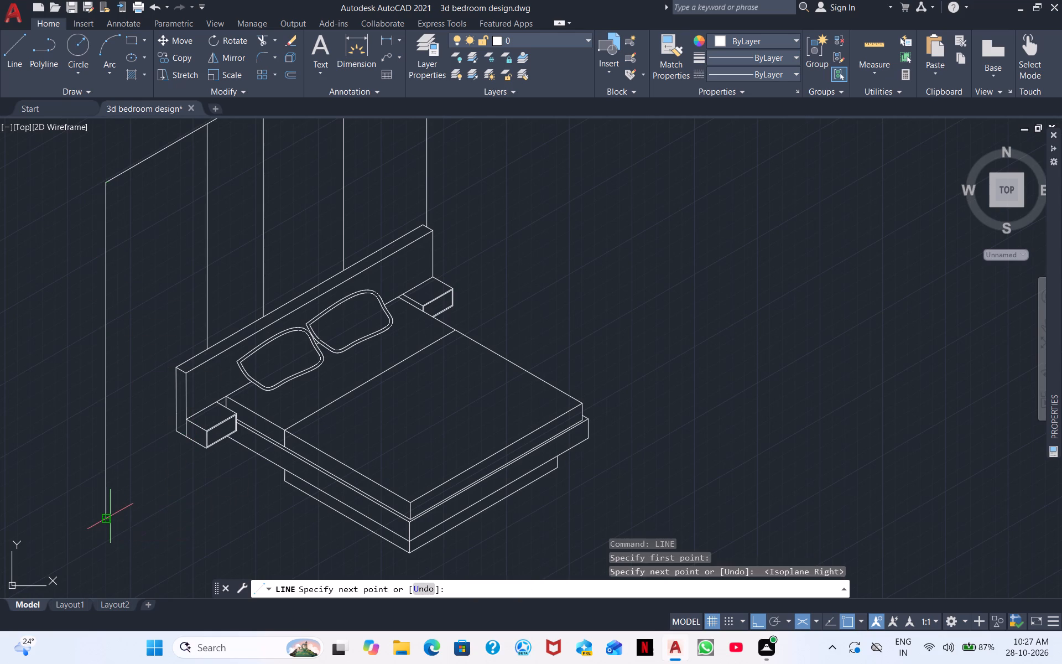
key(ctrl+F5)
click(148, 516)
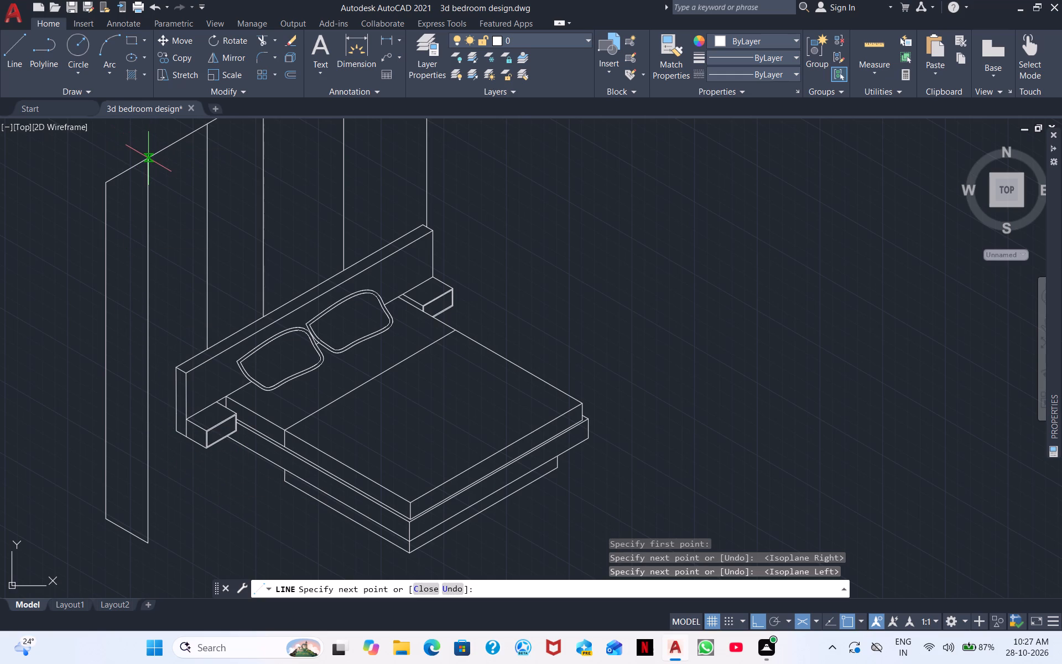
click(150, 209)
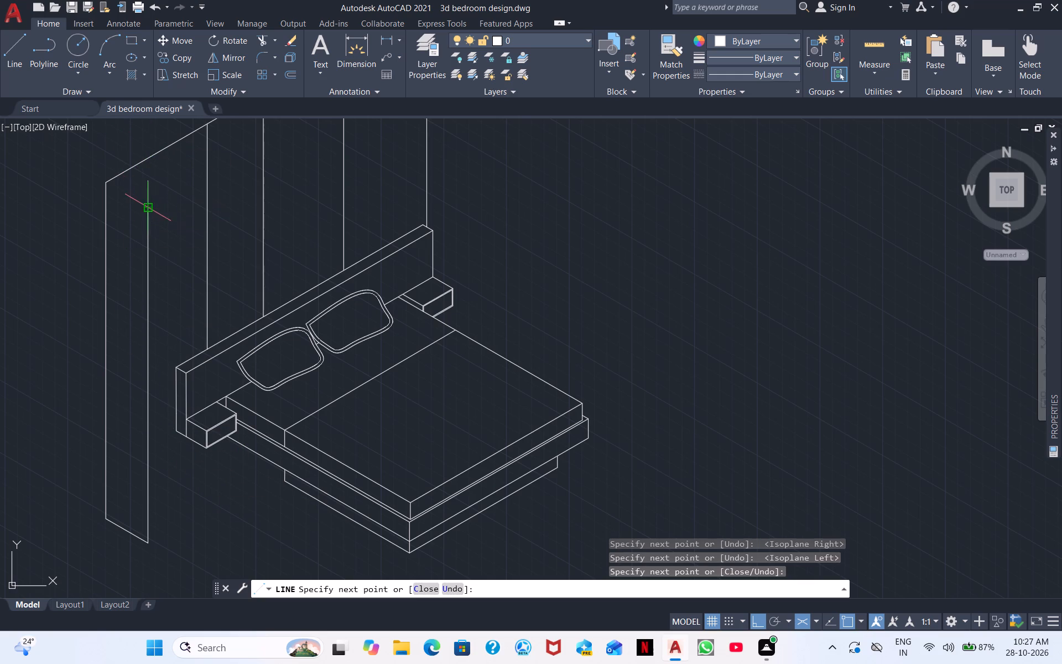
click(105, 188)
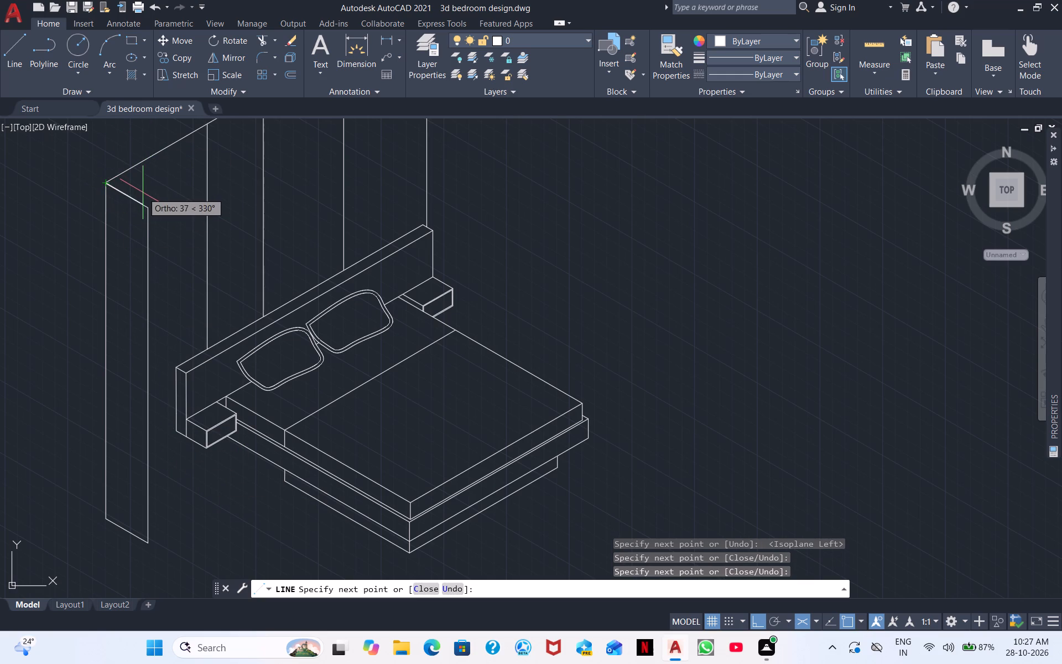
key(Escape)
Erase the two vertical edges of the narrow end face at the wall's near end.
middle_drag(148, 204, 152, 252)
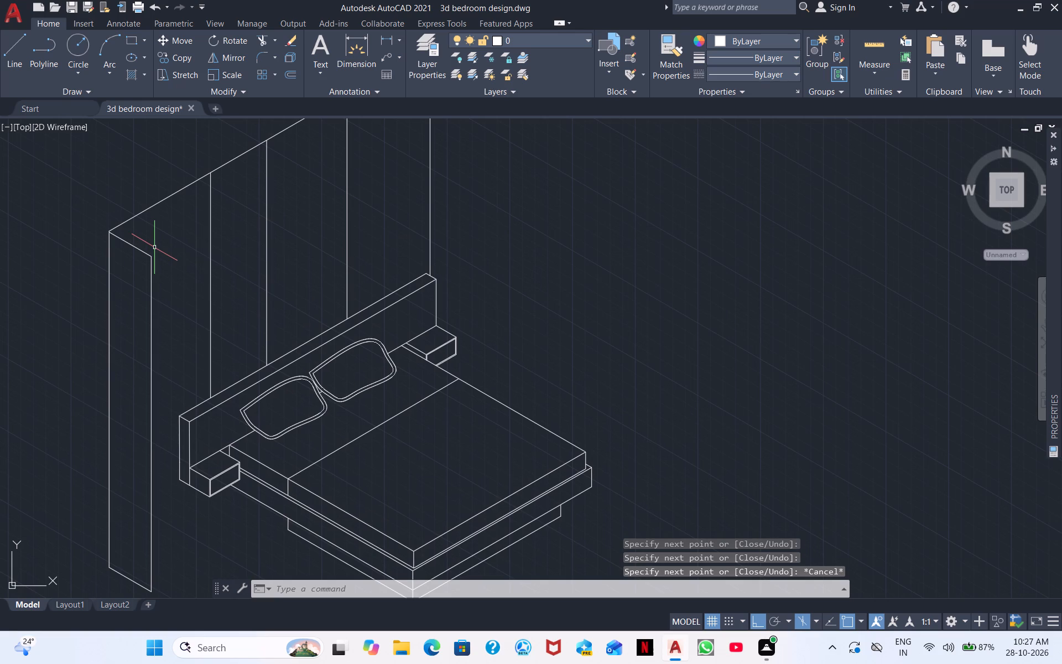
drag(158, 468, 110, 435)
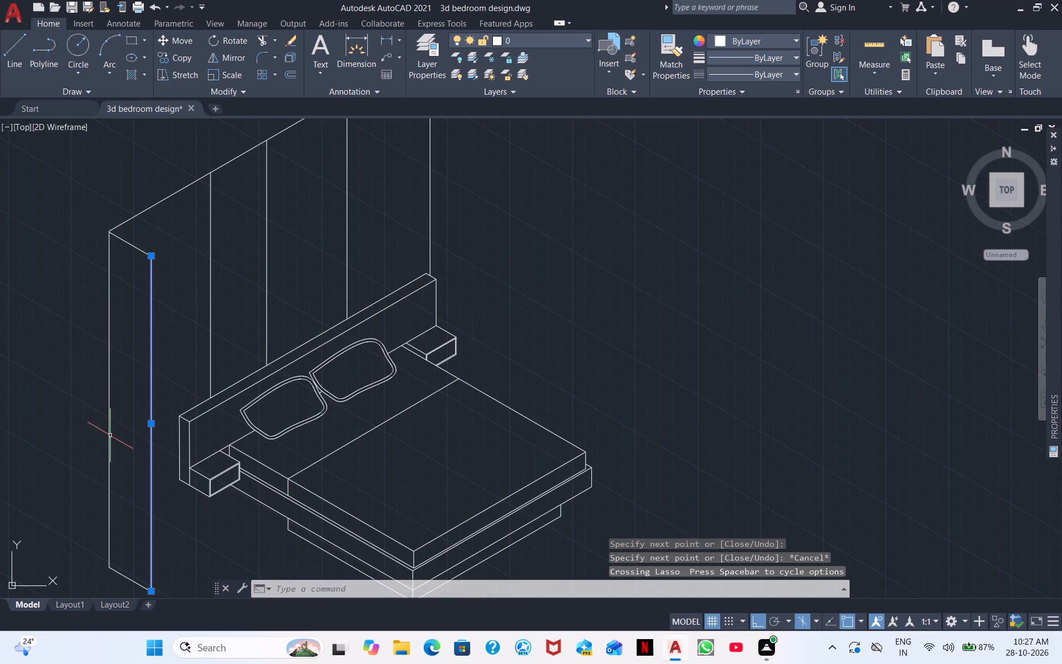
drag(122, 427, 58, 419)
click(56, 347)
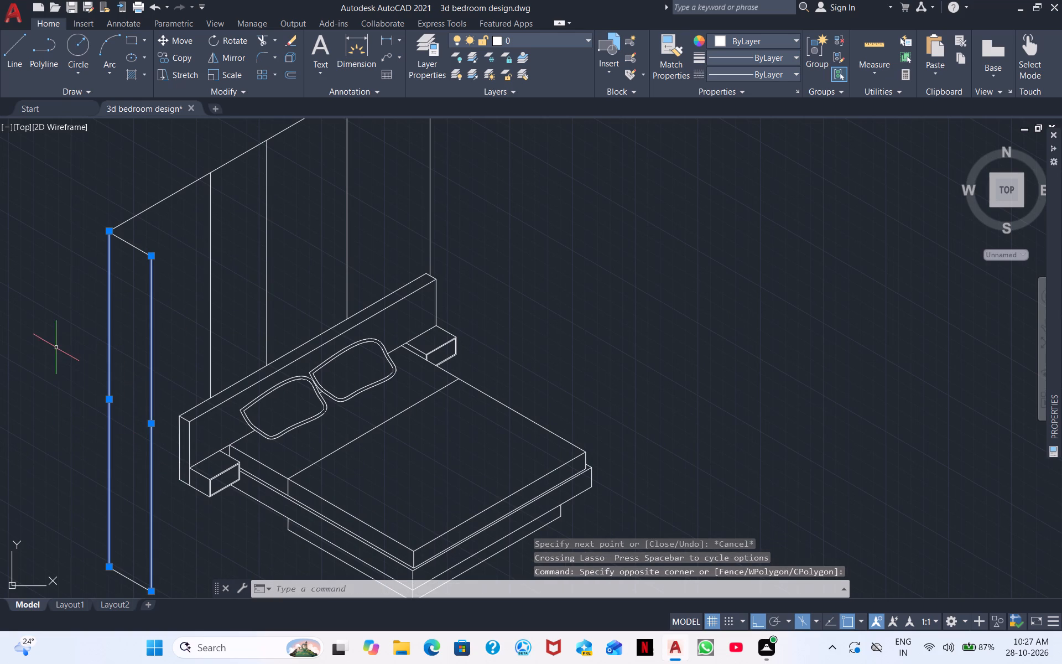
right_click(128, 346)
click(183, 113)
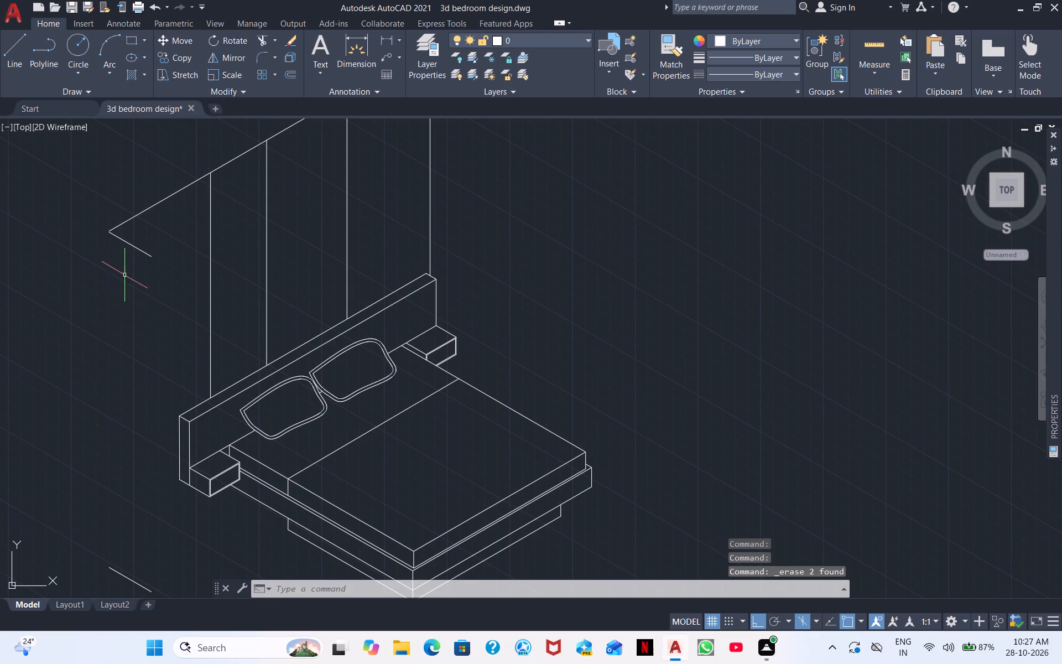
Erase the short 330° line at the top of the wall's near end.
click(143, 253)
right_click(149, 275)
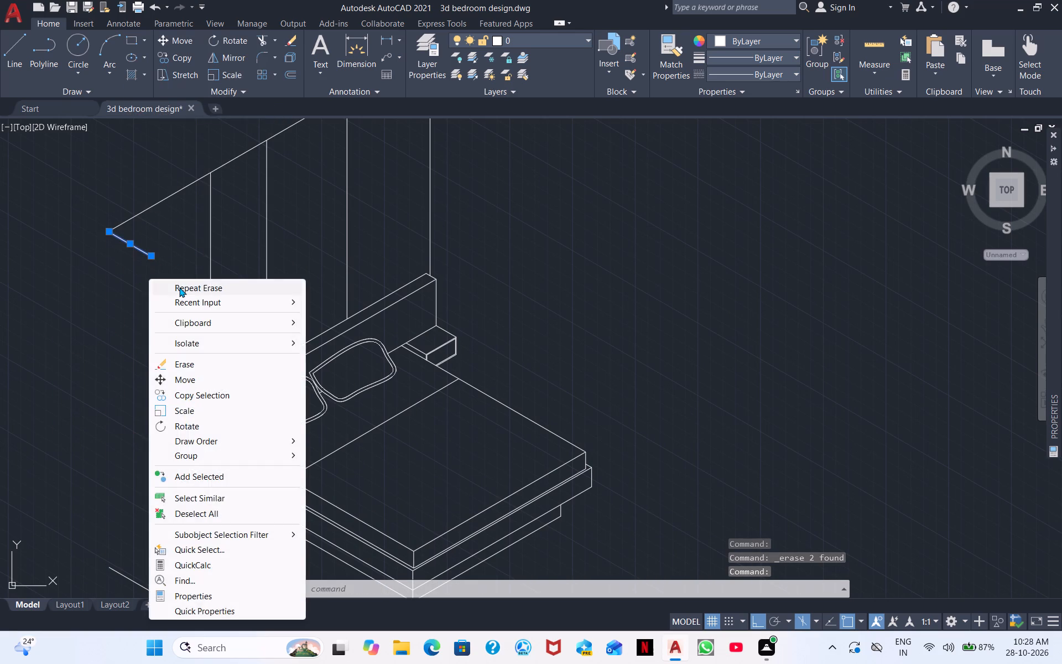
click(179, 287)
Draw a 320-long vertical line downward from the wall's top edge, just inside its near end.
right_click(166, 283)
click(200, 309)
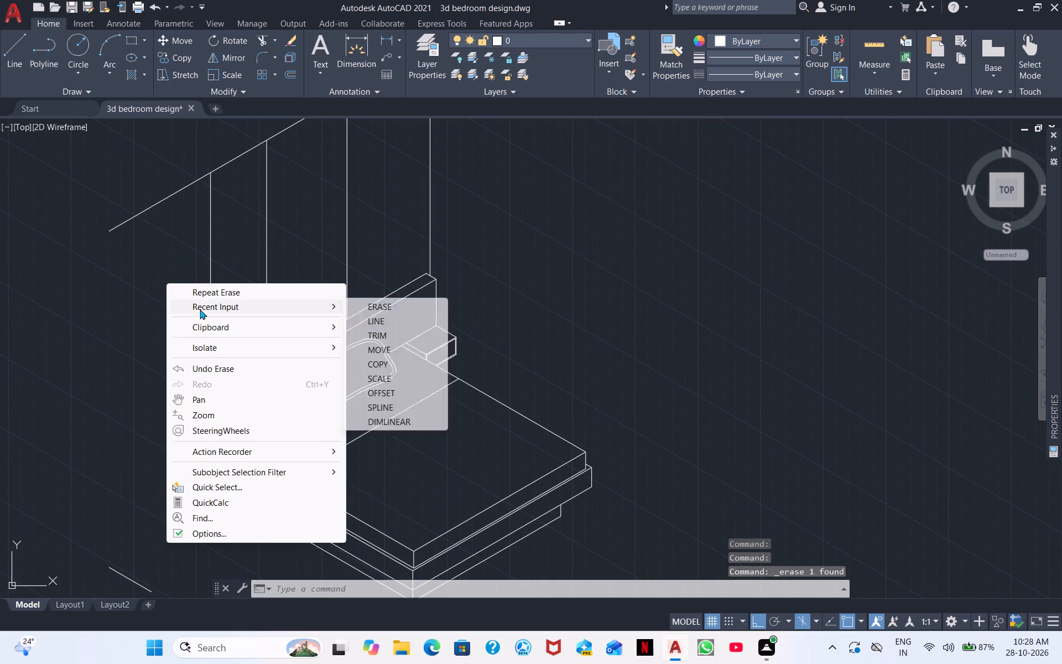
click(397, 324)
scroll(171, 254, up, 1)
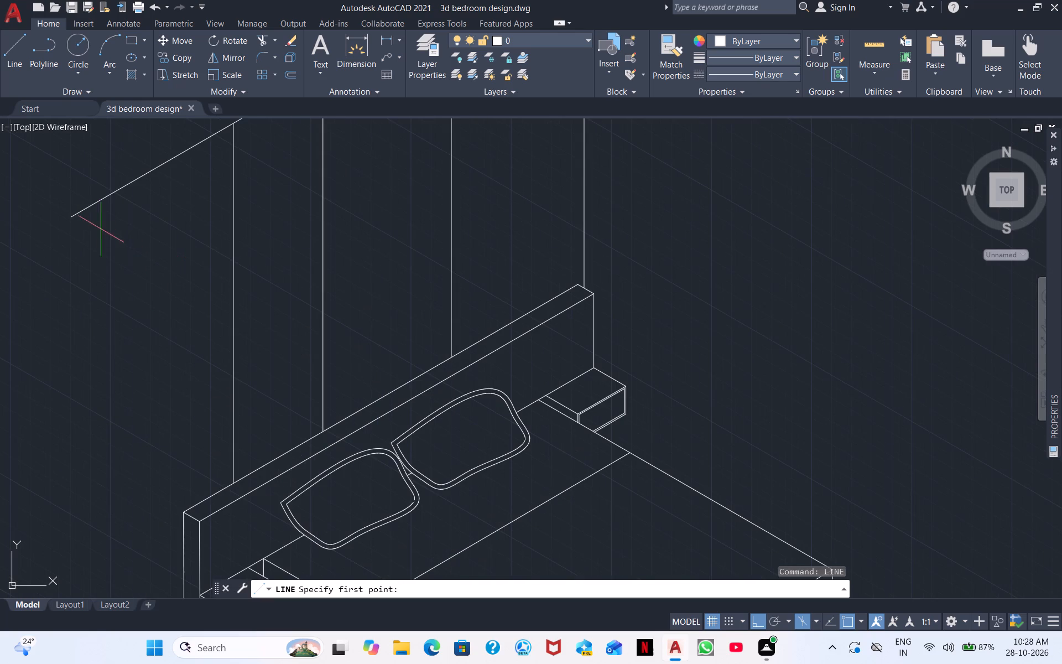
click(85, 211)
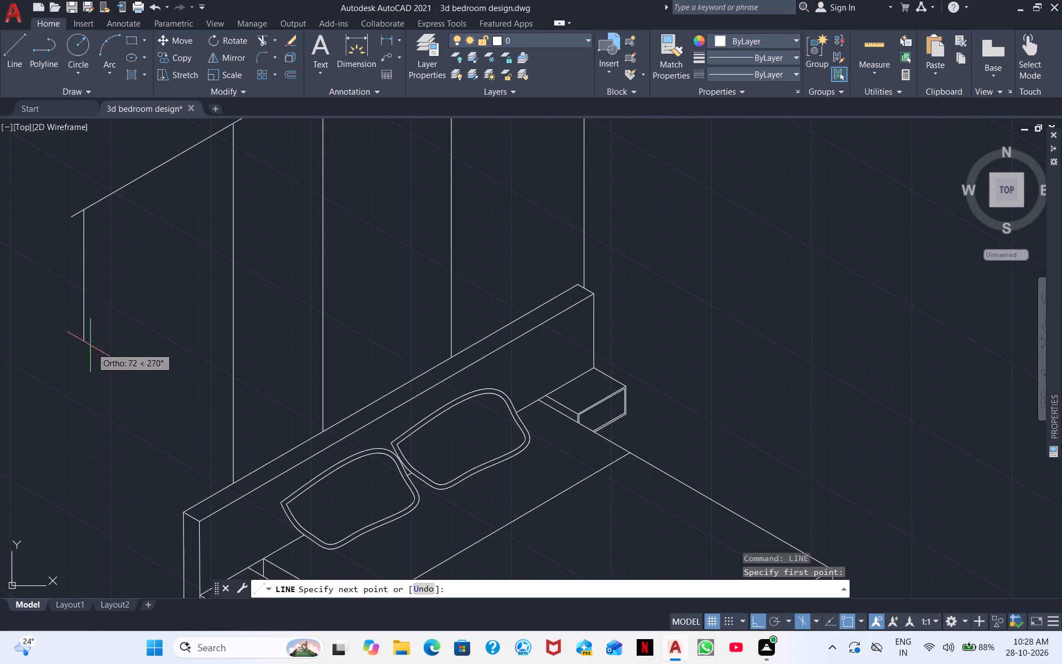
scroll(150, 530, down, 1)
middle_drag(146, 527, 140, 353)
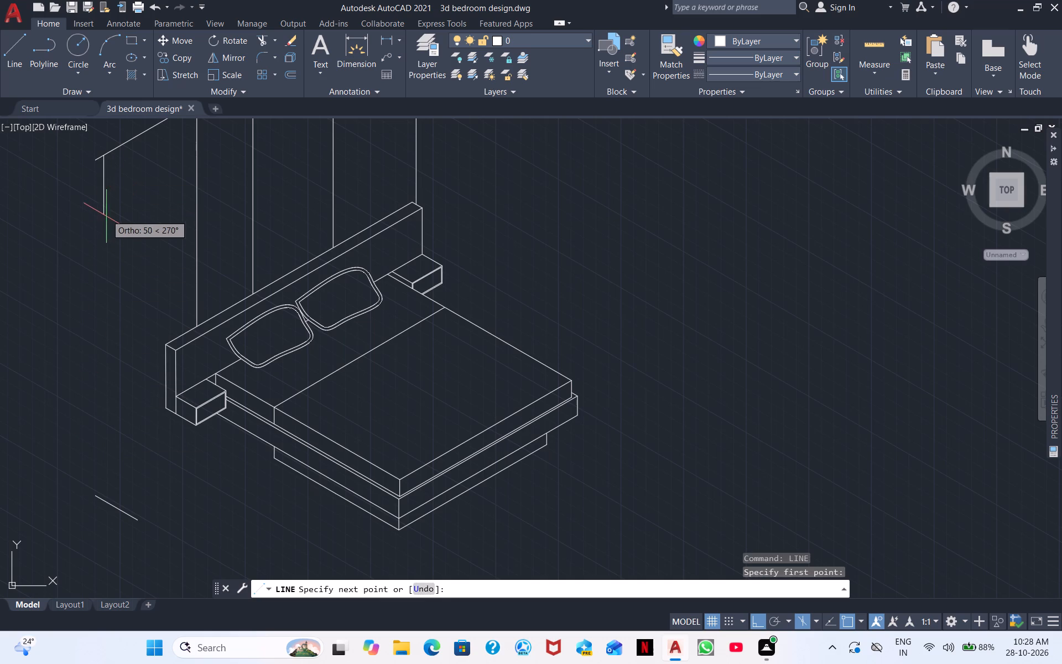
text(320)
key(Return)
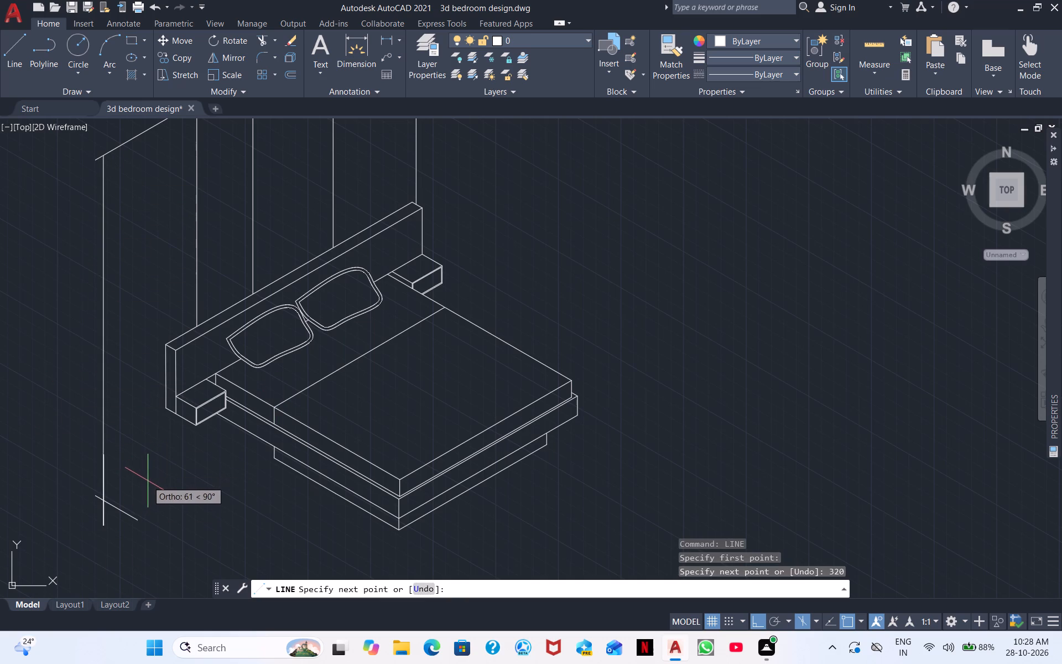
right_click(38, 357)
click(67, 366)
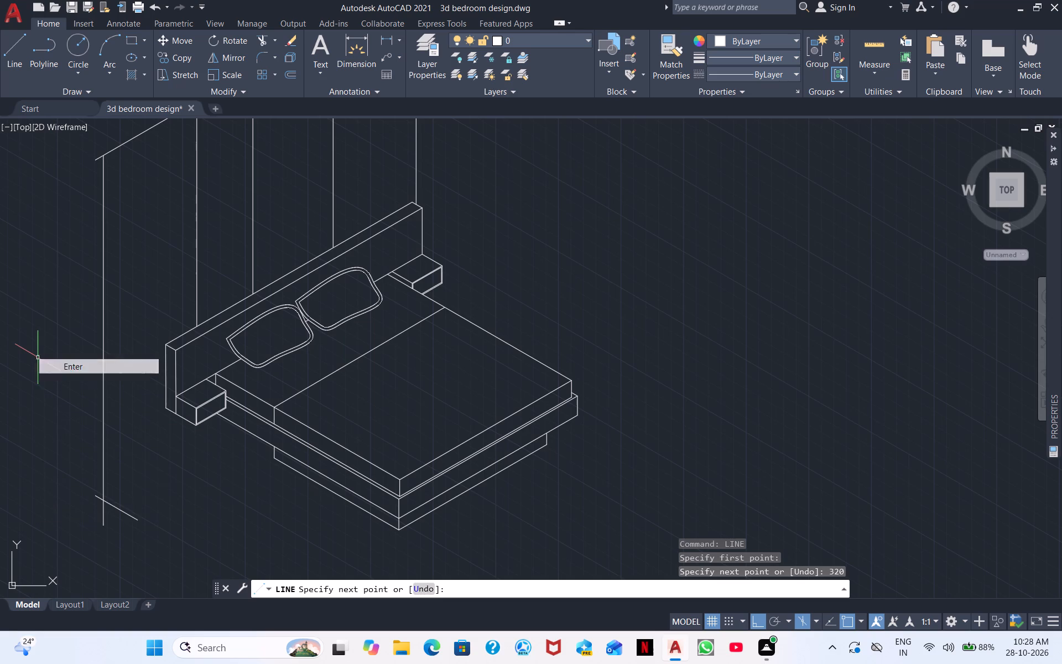
Erase the 320-long vertical line and the short 330° line crossing its lower end.
drag(155, 501, 141, 492)
click(55, 426)
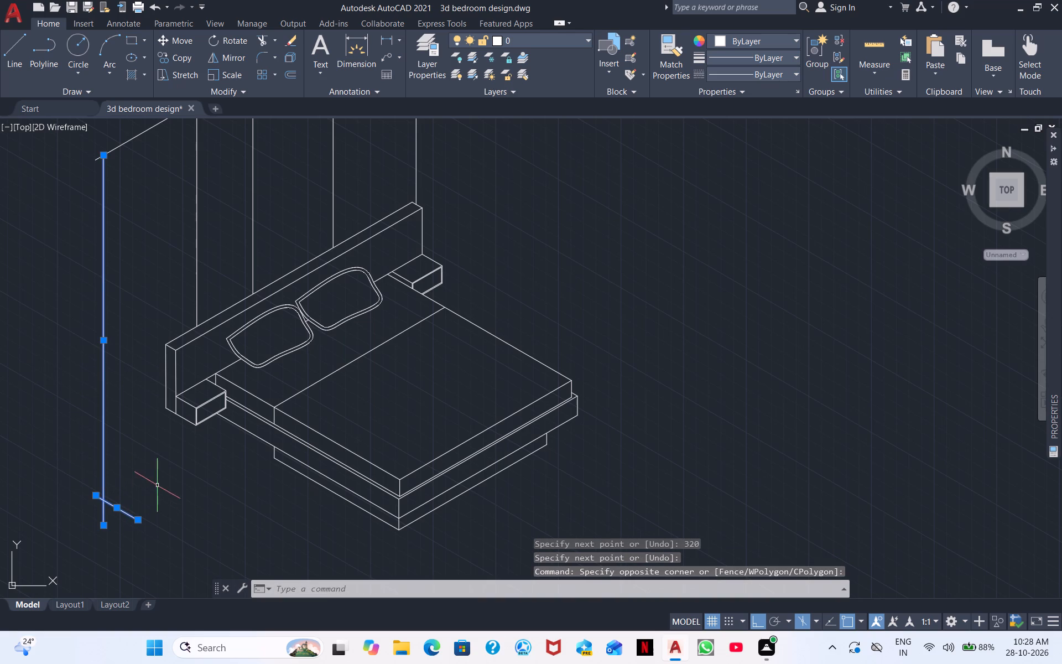
right_click(203, 489)
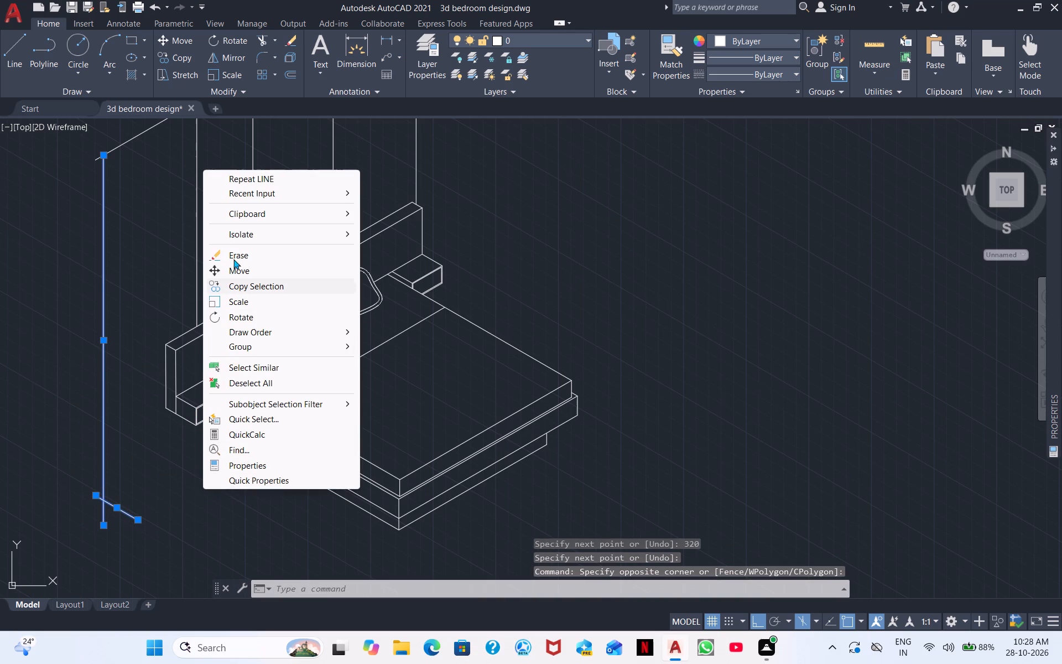
click(272, 195)
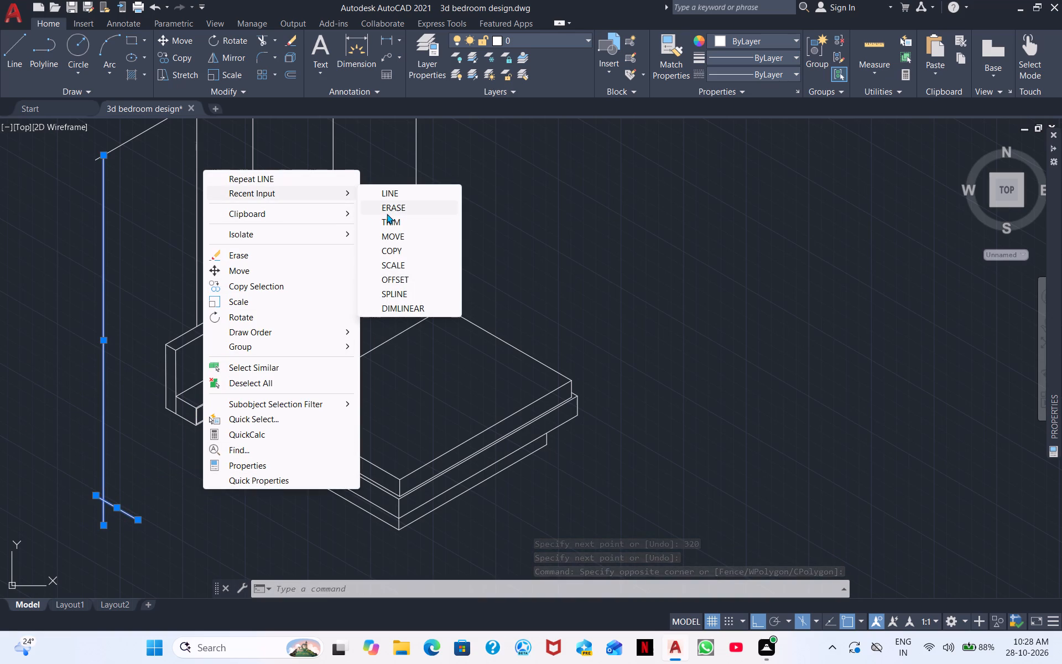
click(402, 203)
Draw the wall's near vertical edge about 285 long down from its top corner, continuing with a 30° floor line to the bed's side.
scroll(158, 229, down, 1)
scroll(116, 236, up, 2)
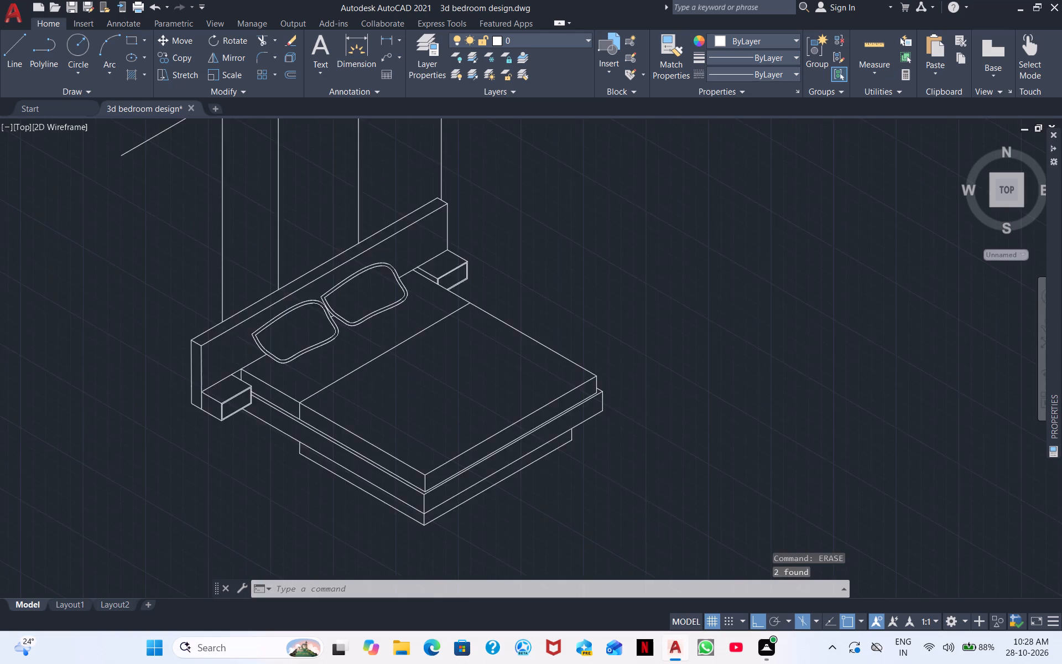
middle_drag(159, 205, 0, 280)
scroll(17, 268, down, 1)
middle_drag(69, 269, 276, 194)
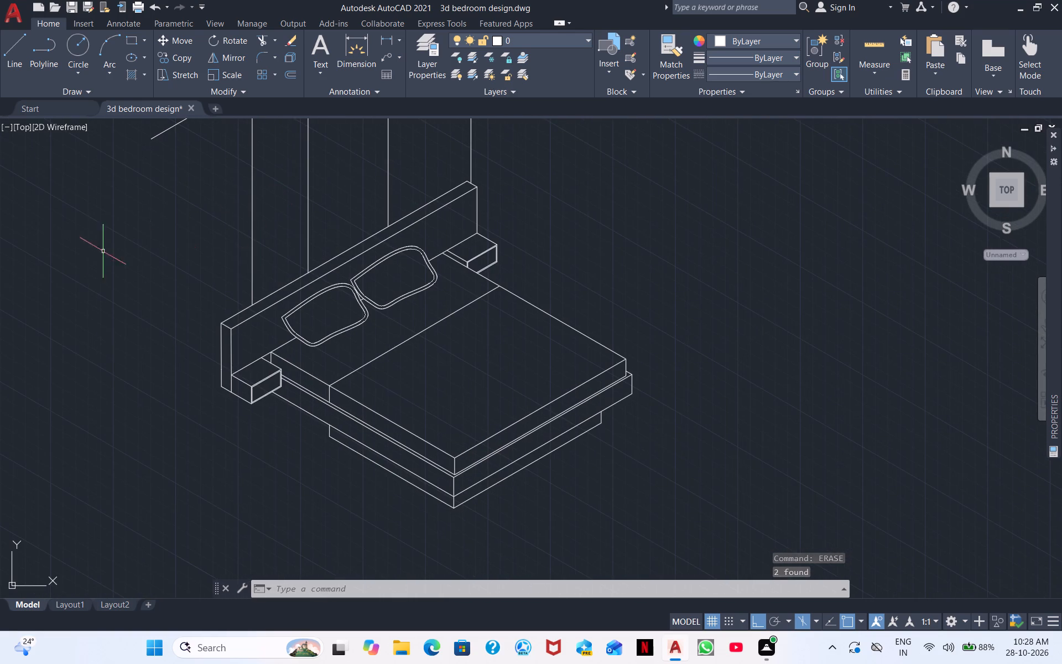
click(12, 56)
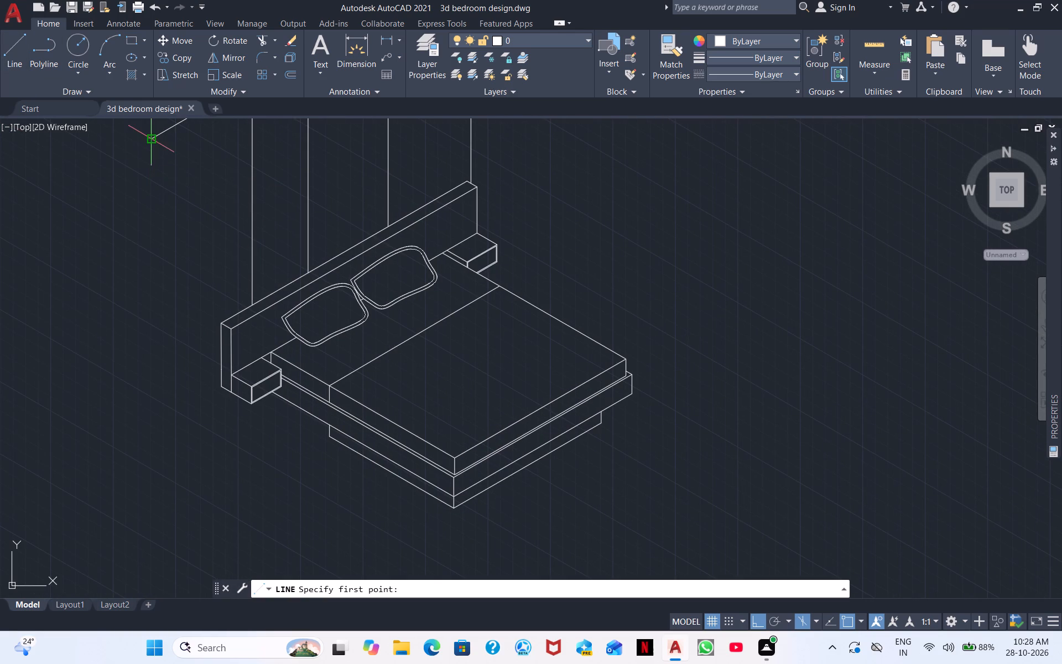
click(151, 143)
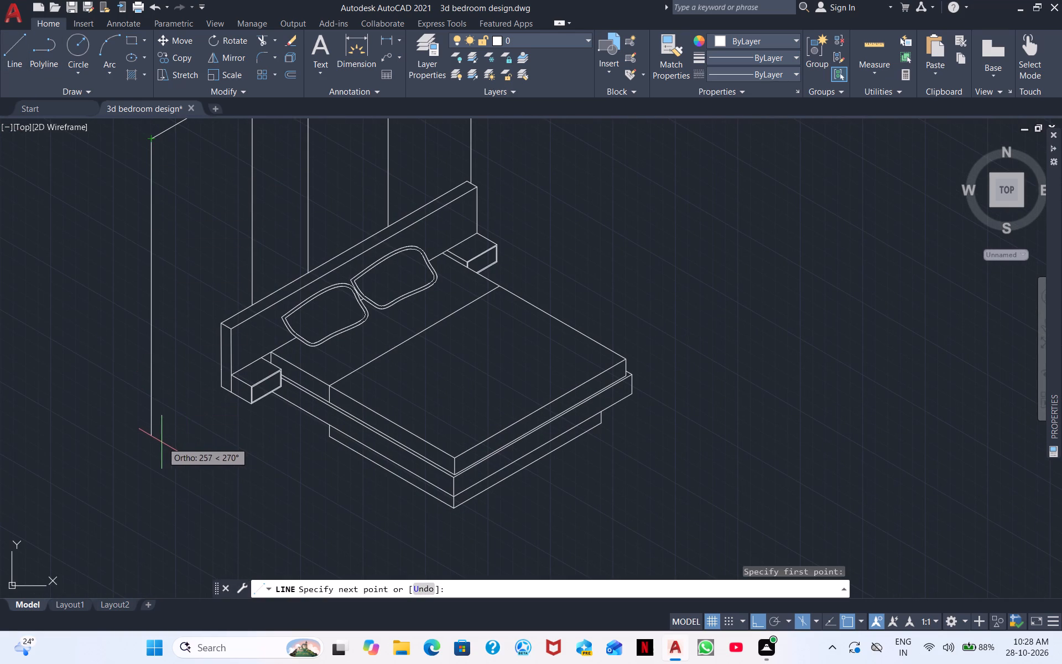
click(161, 476)
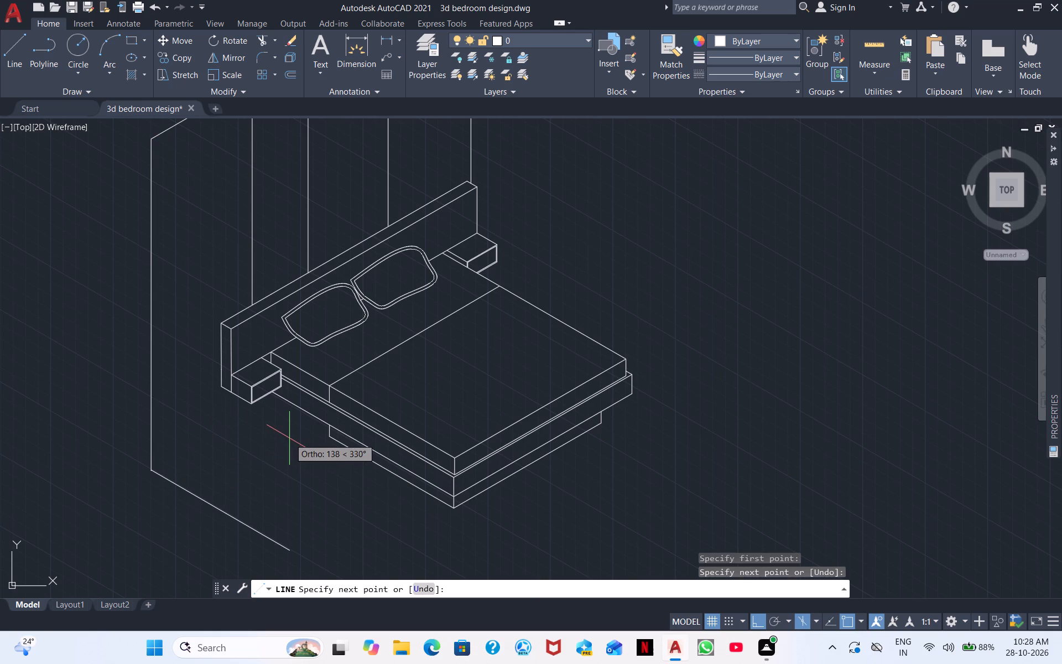
key(F5)
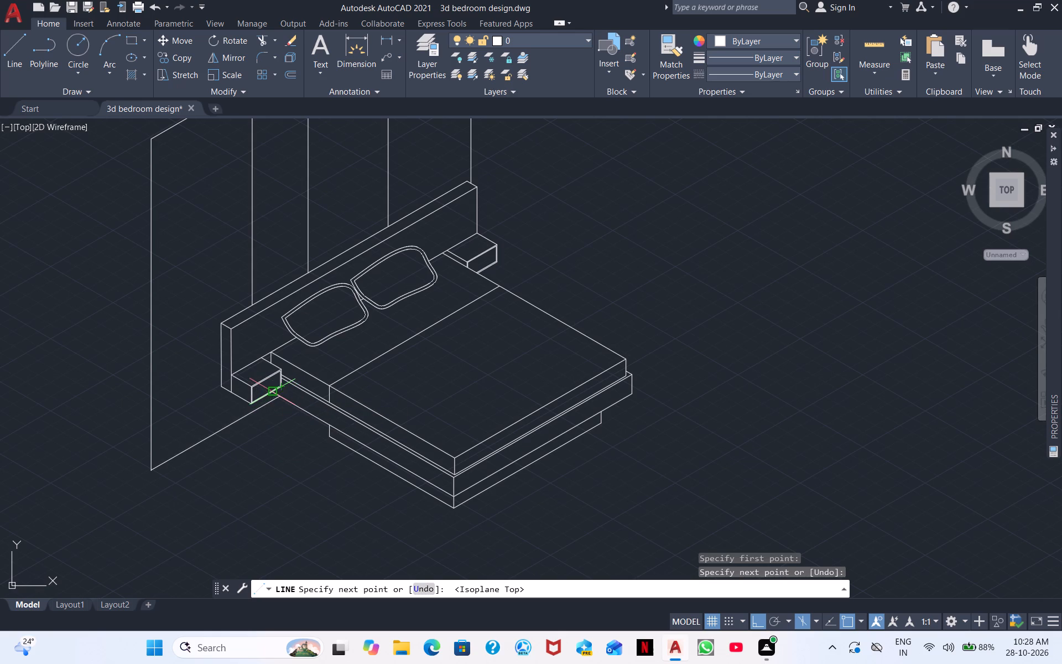
scroll(270, 400, up, 3)
click(317, 382)
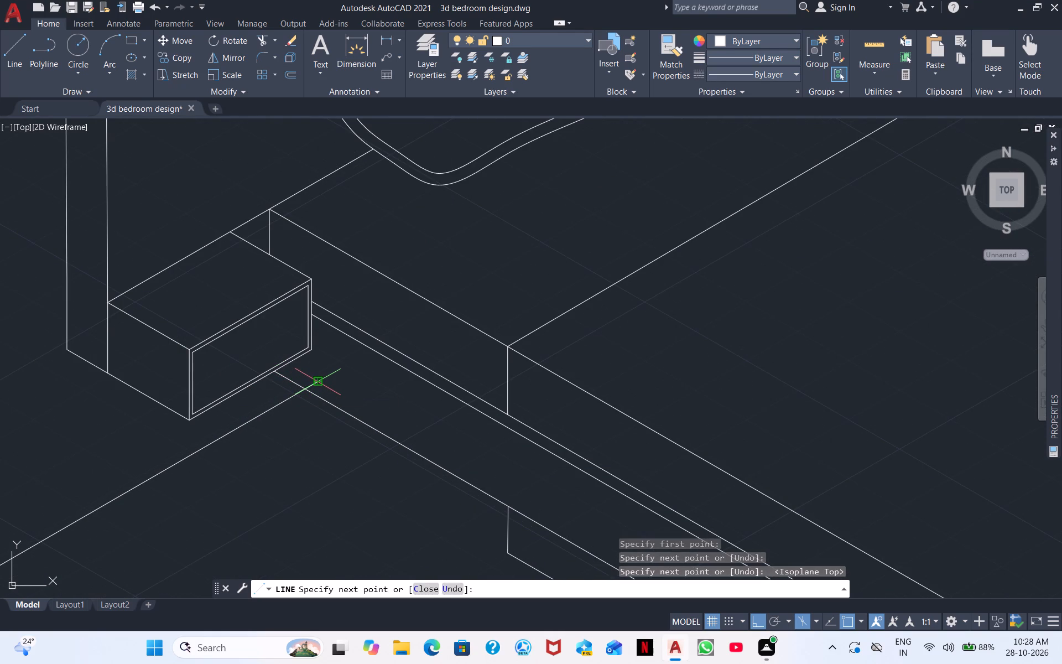
key(Escape)
Trim the end of the floor line that extends past the bed's side edge near the nightstand.
right_click(356, 388)
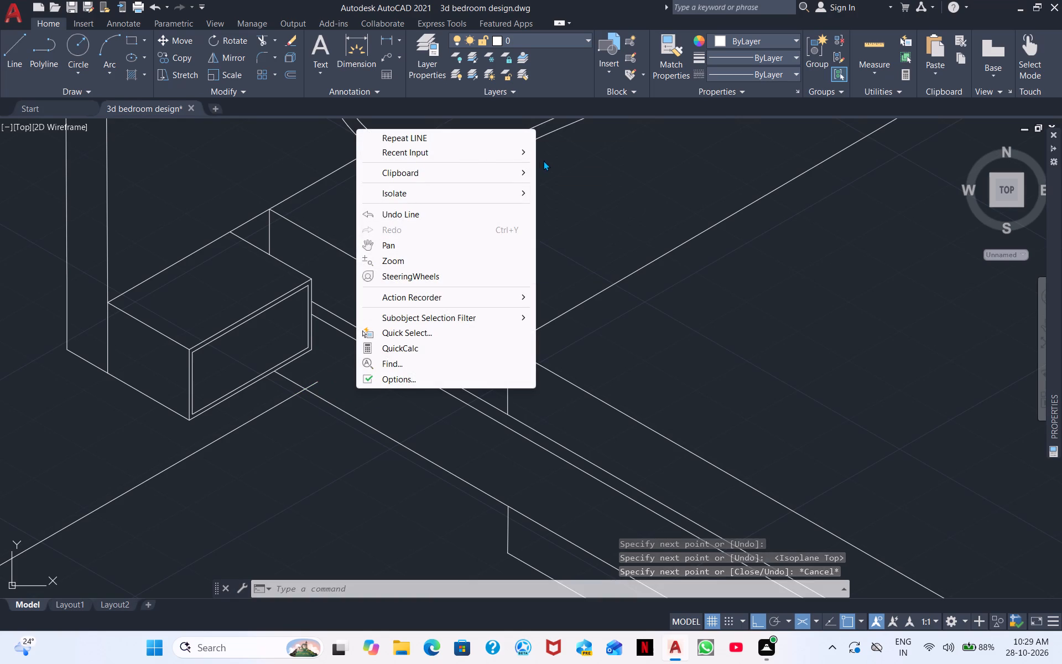
click(493, 155)
click(557, 179)
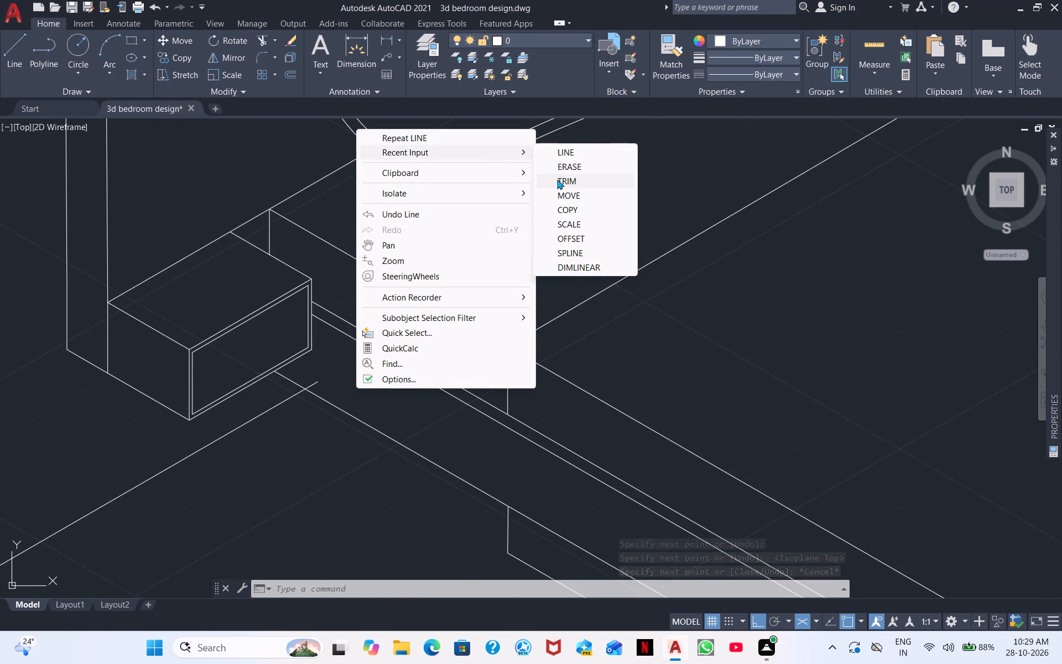
click(313, 381)
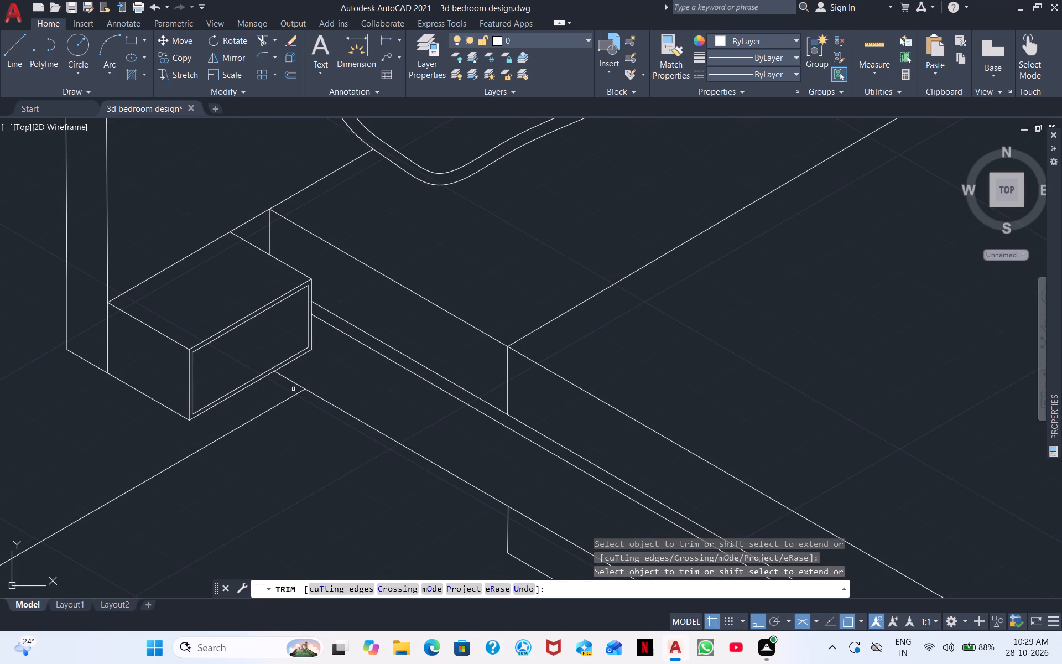
right_click(294, 475)
click(329, 284)
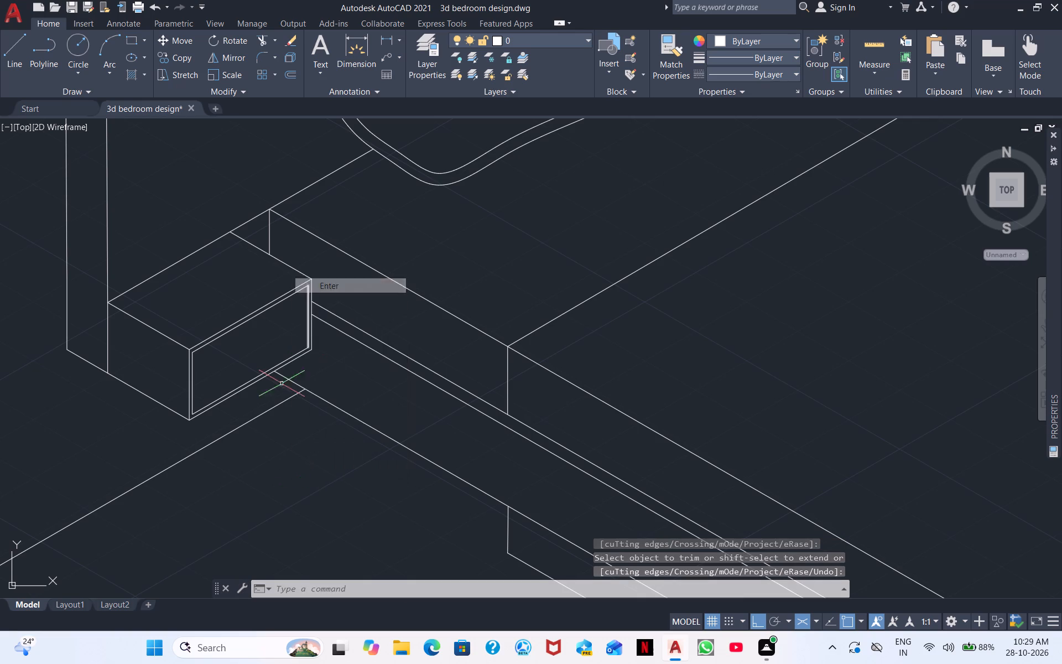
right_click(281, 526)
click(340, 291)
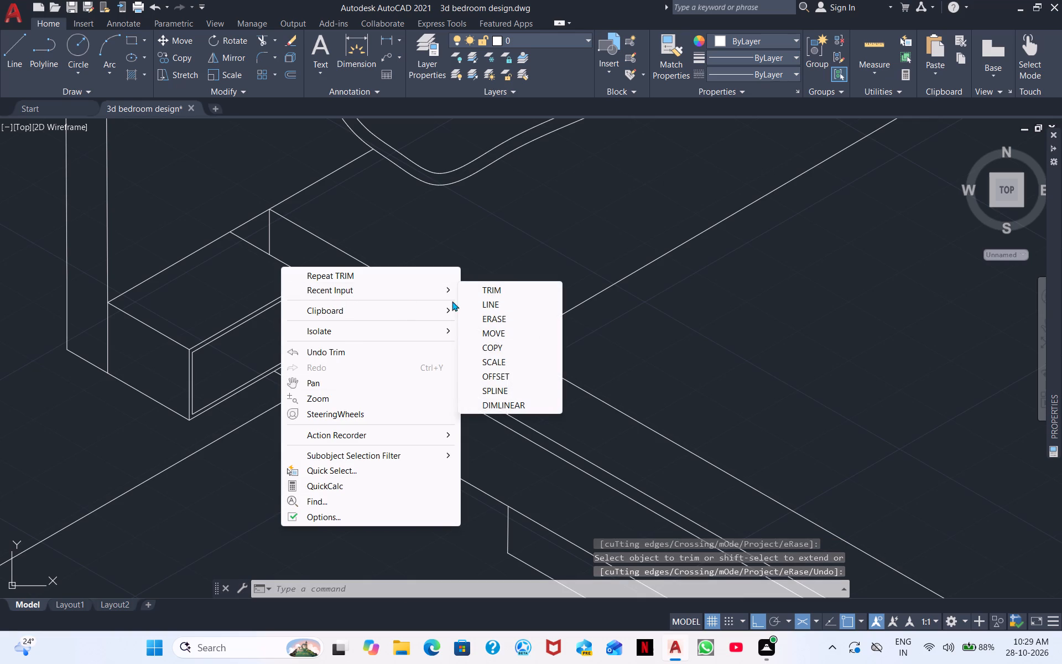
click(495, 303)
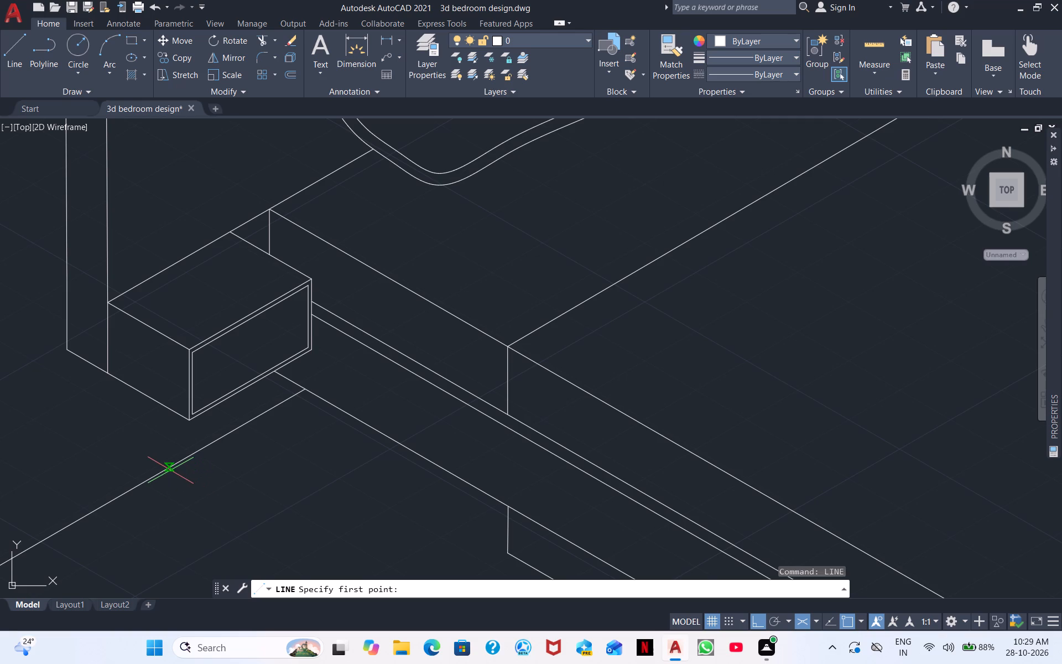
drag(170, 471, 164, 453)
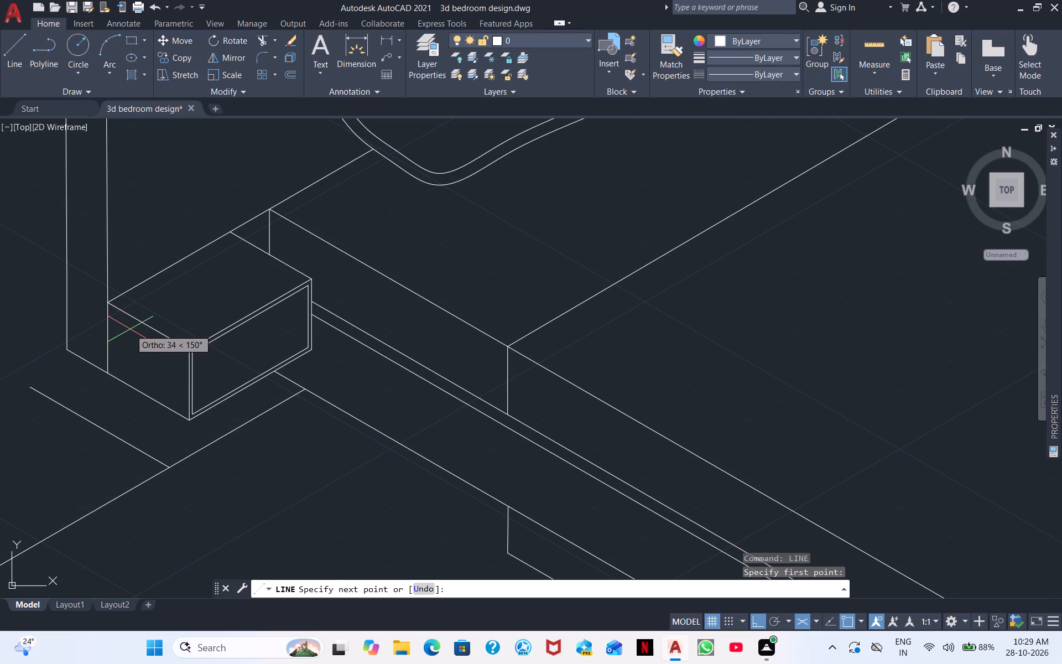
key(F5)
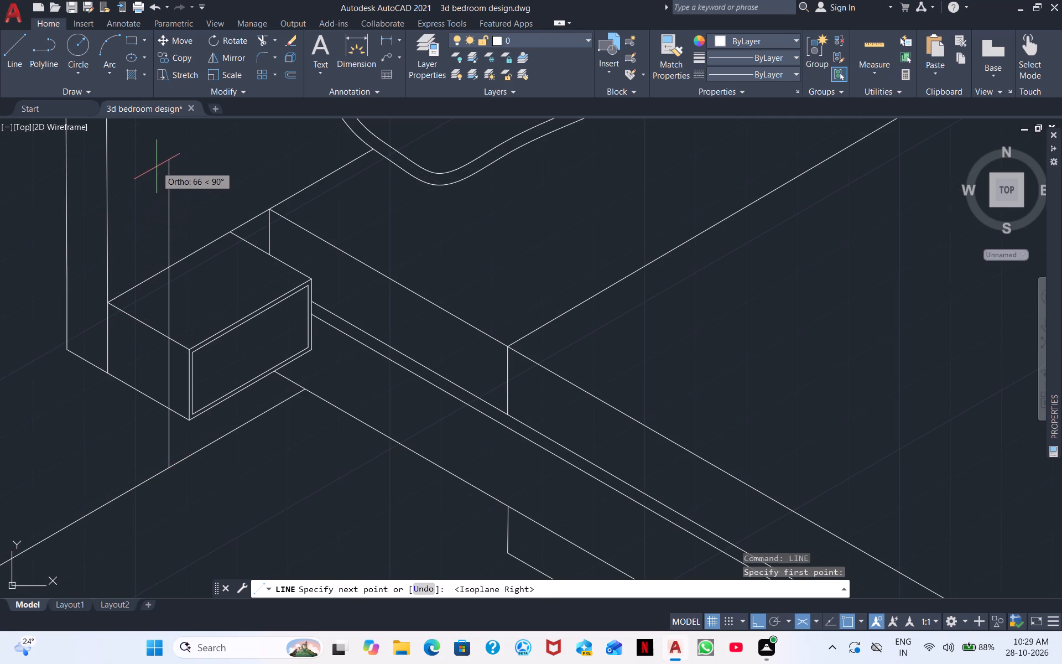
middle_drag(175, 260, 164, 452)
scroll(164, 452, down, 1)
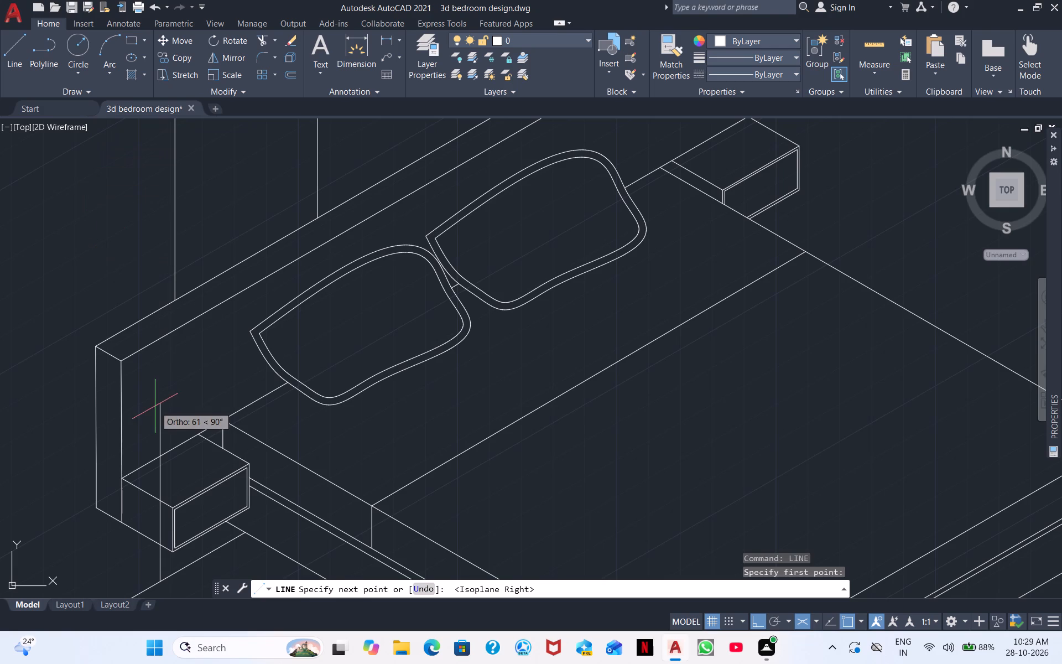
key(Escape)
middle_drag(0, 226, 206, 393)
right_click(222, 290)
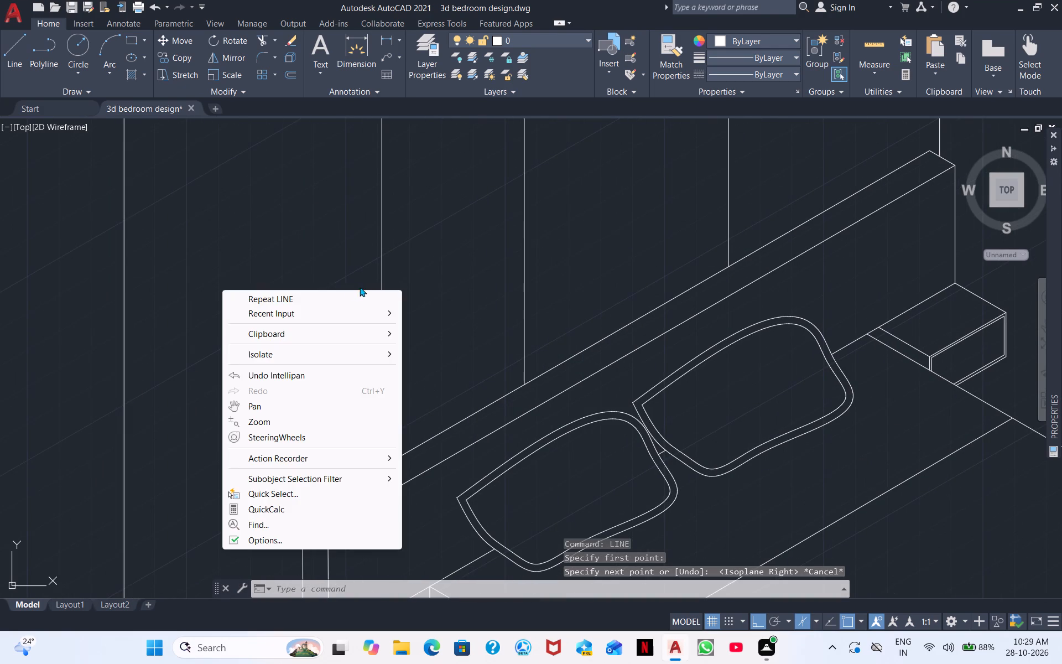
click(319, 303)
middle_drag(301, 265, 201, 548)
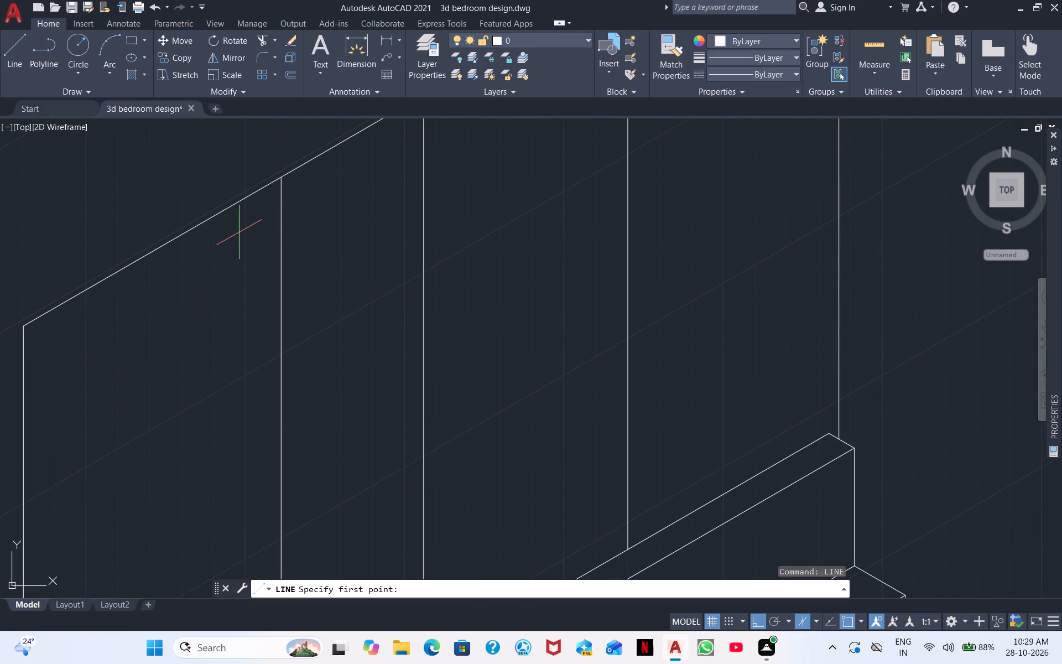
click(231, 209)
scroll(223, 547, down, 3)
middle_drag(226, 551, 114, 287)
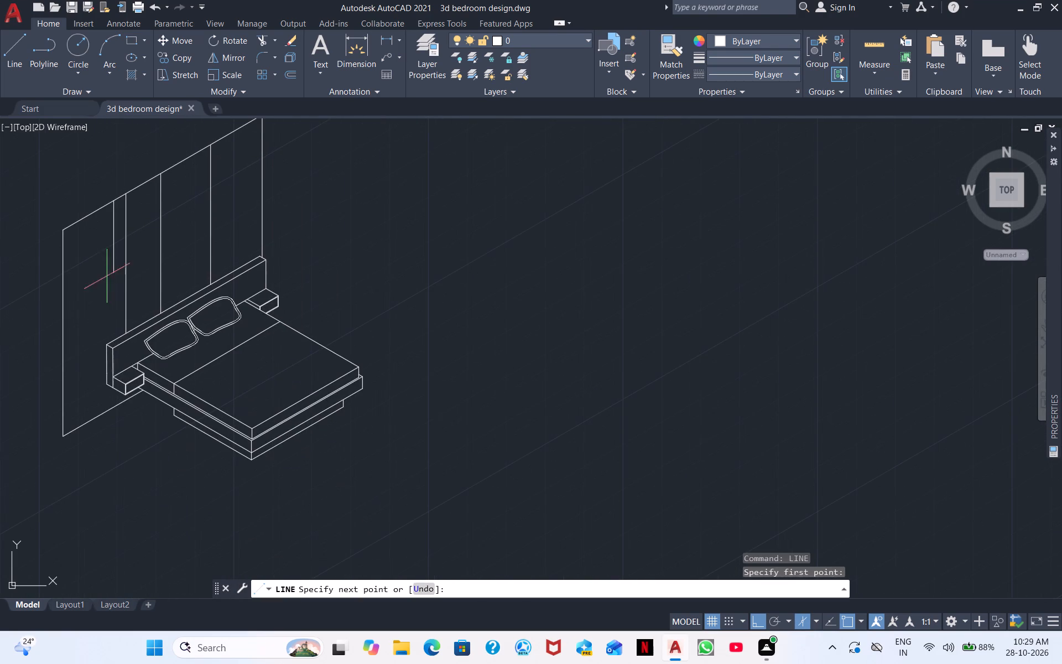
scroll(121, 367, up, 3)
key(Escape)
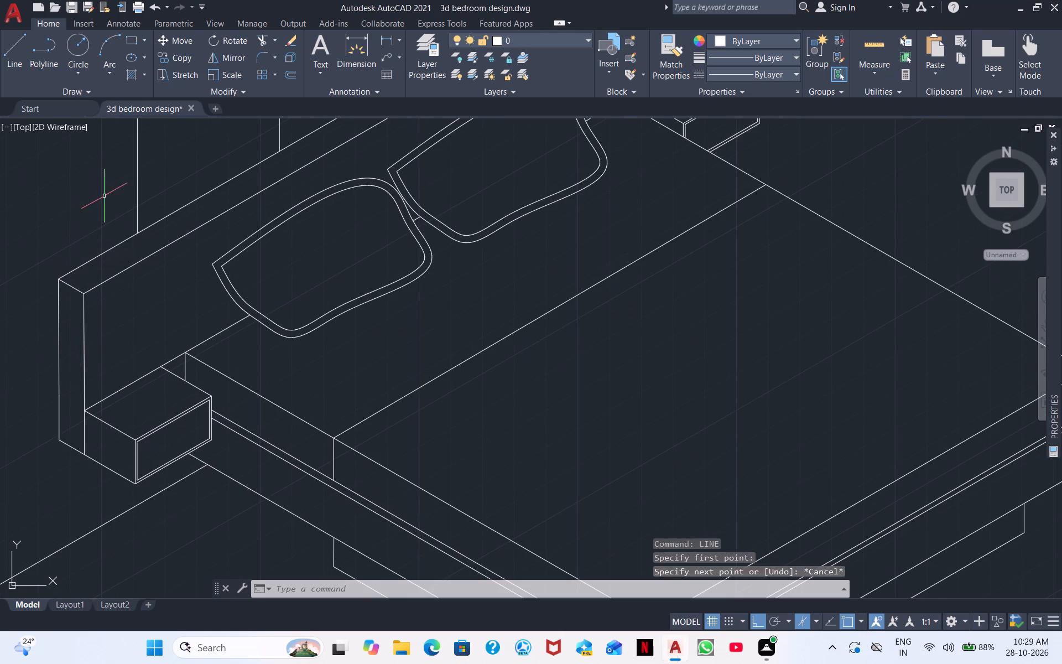
Draw a vertical line from the wall's top edge, just before the first panel line, down past the floor line.
scroll(86, 209, down, 2)
right_click(85, 210)
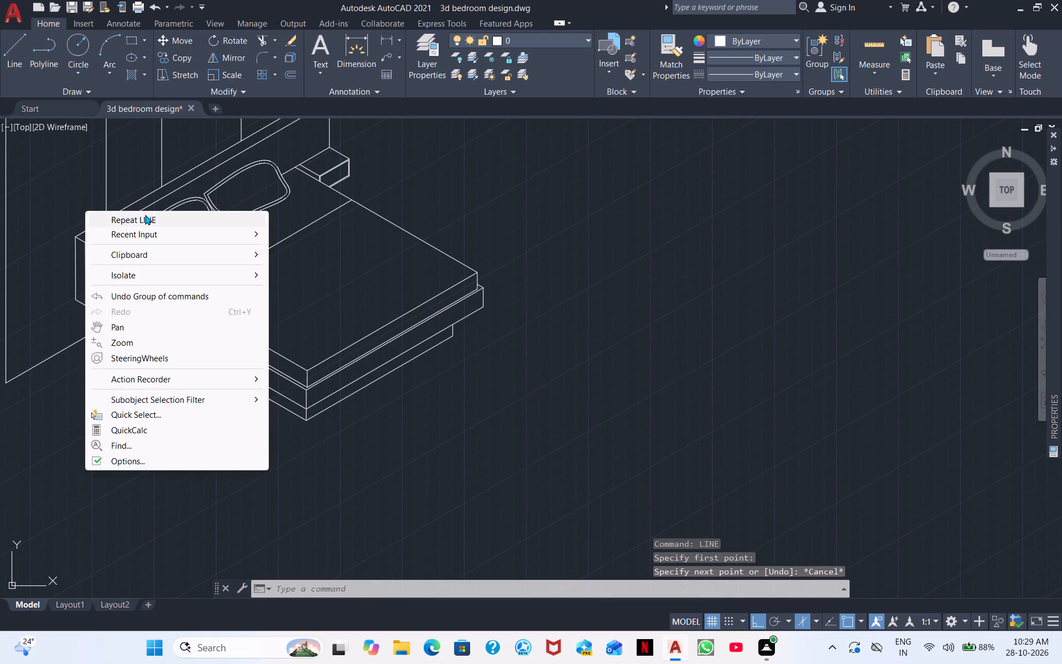
click(145, 215)
middle_drag(97, 210, 111, 445)
drag(108, 241, 107, 252)
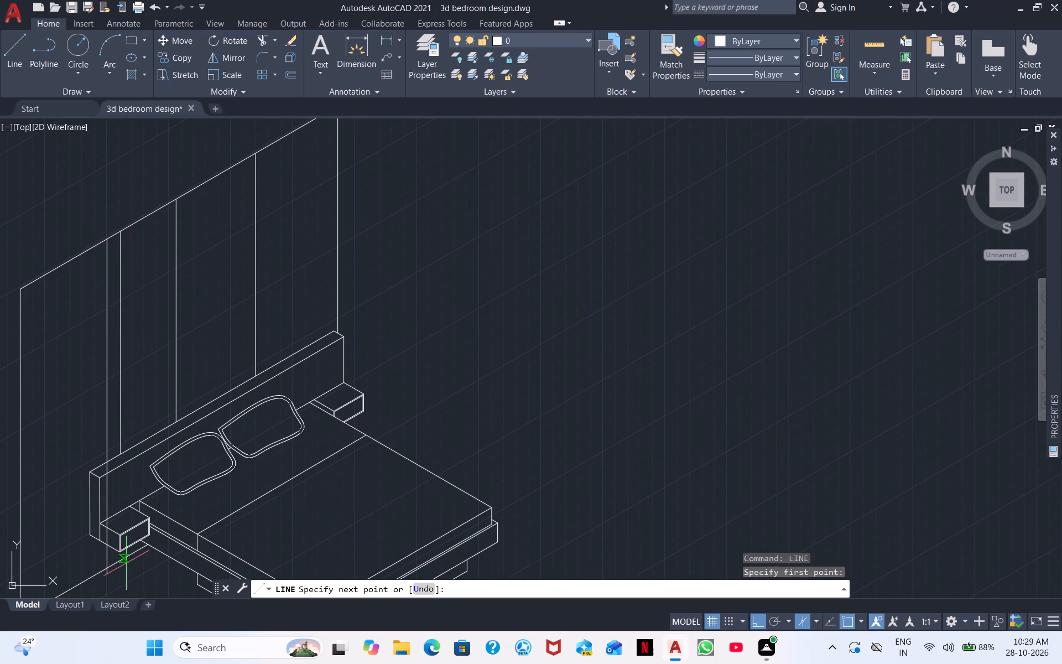
click(111, 588)
key(Escape)
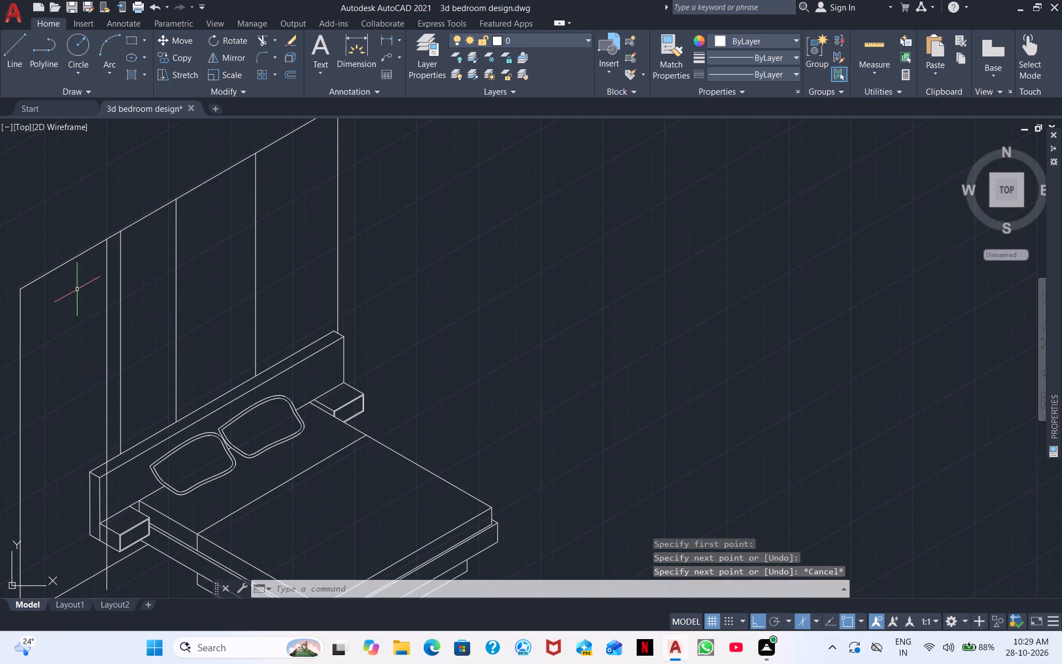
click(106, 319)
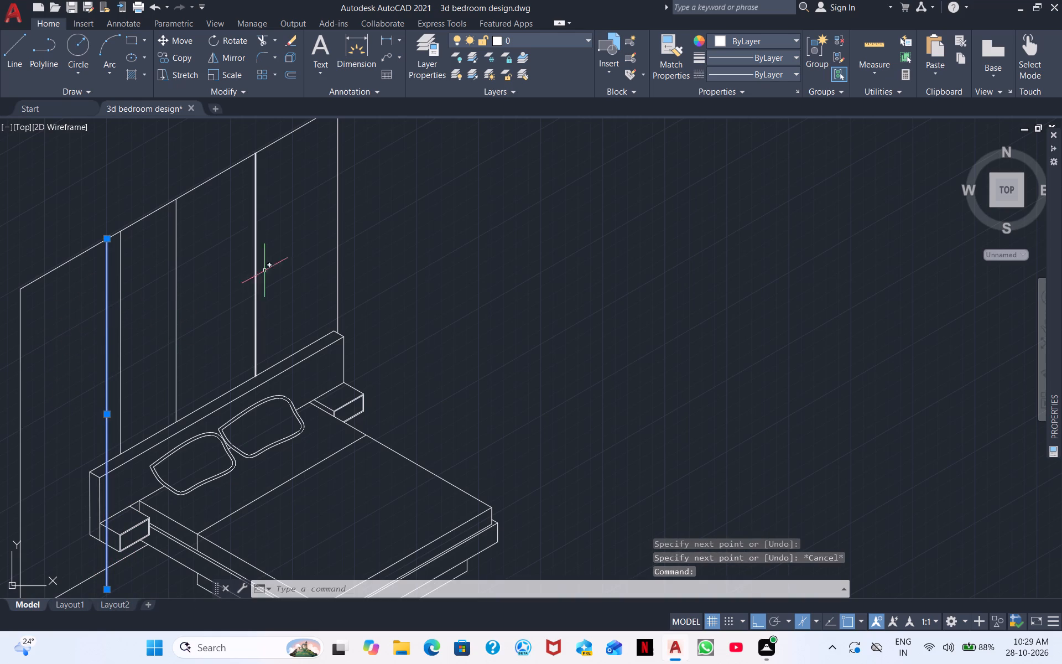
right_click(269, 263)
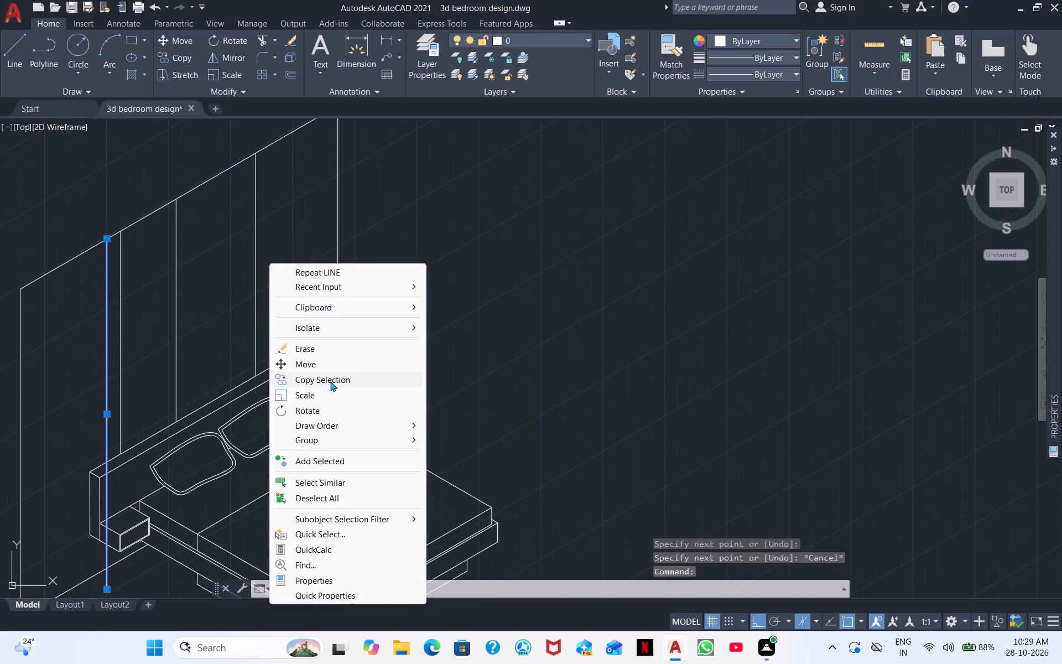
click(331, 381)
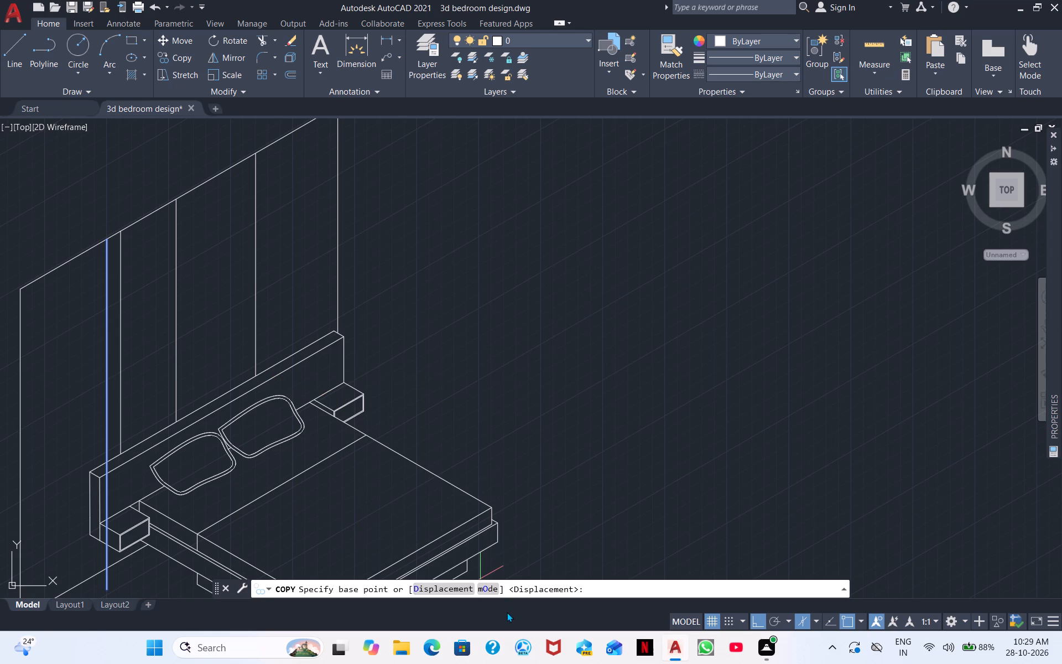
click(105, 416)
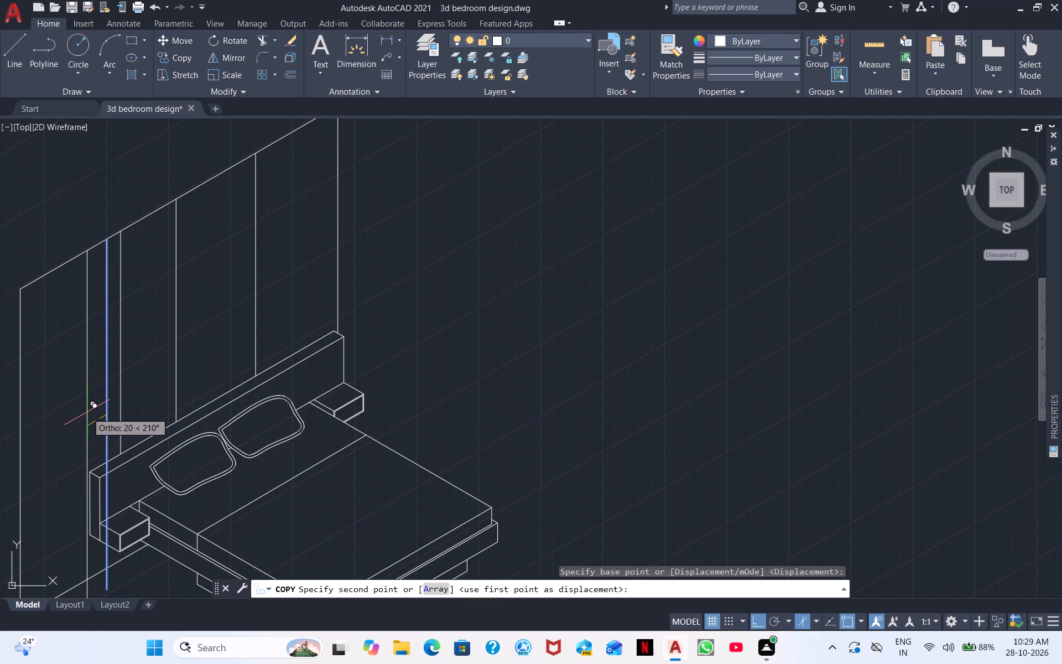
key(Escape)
Copy the new full-height vertical line as a 15-item array fitted along the wall's top edge to its near corner.
drag(113, 413, 96, 413)
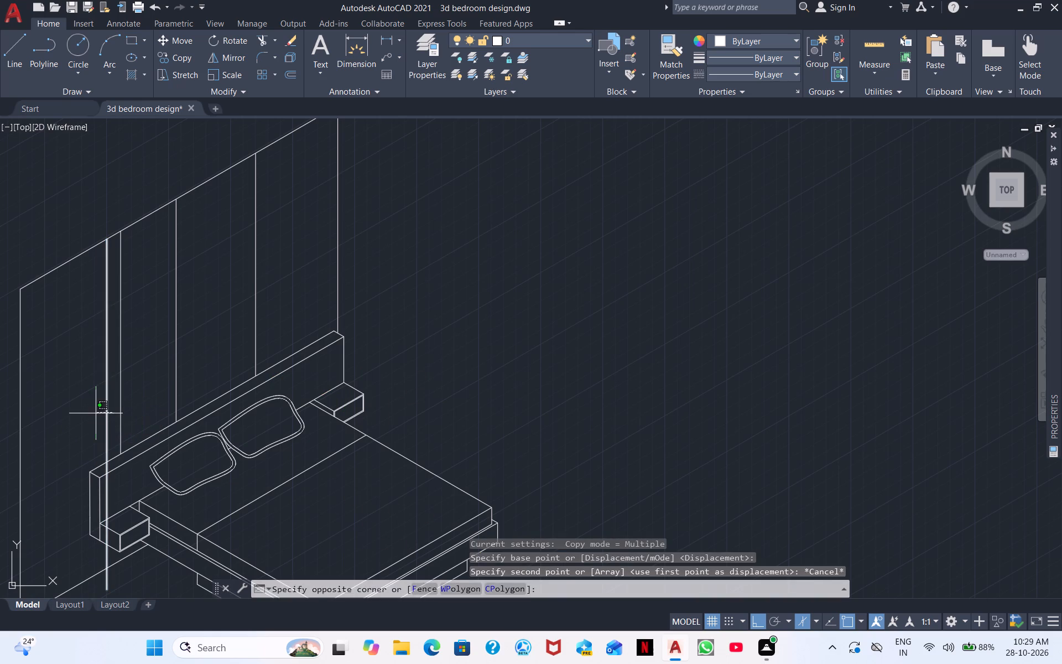
click(96, 413)
right_drag(184, 440, 184, 446)
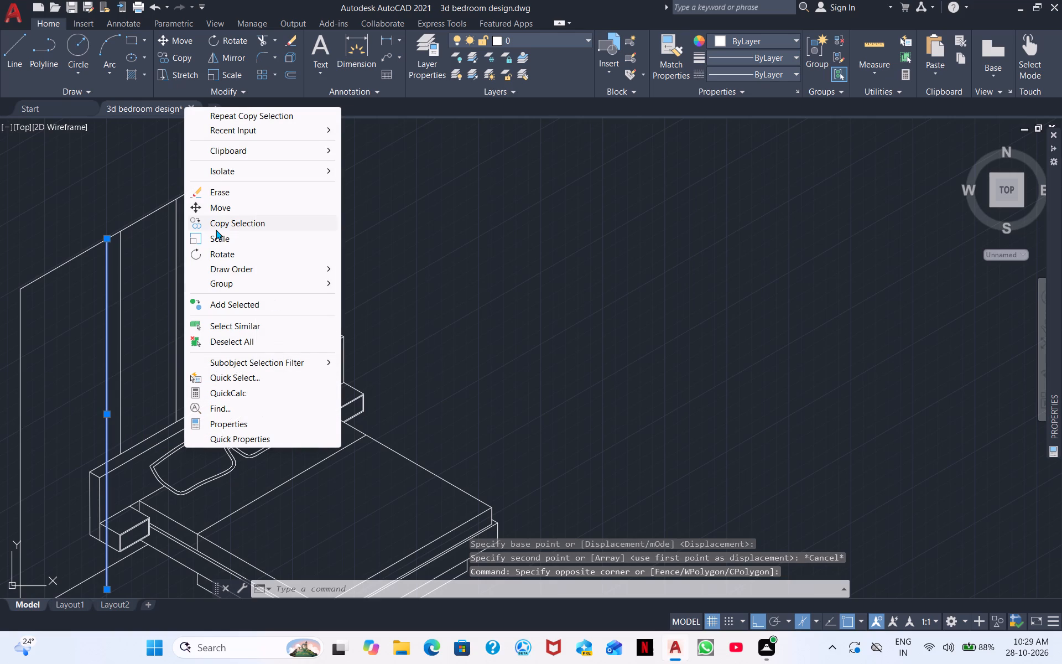
click(216, 230)
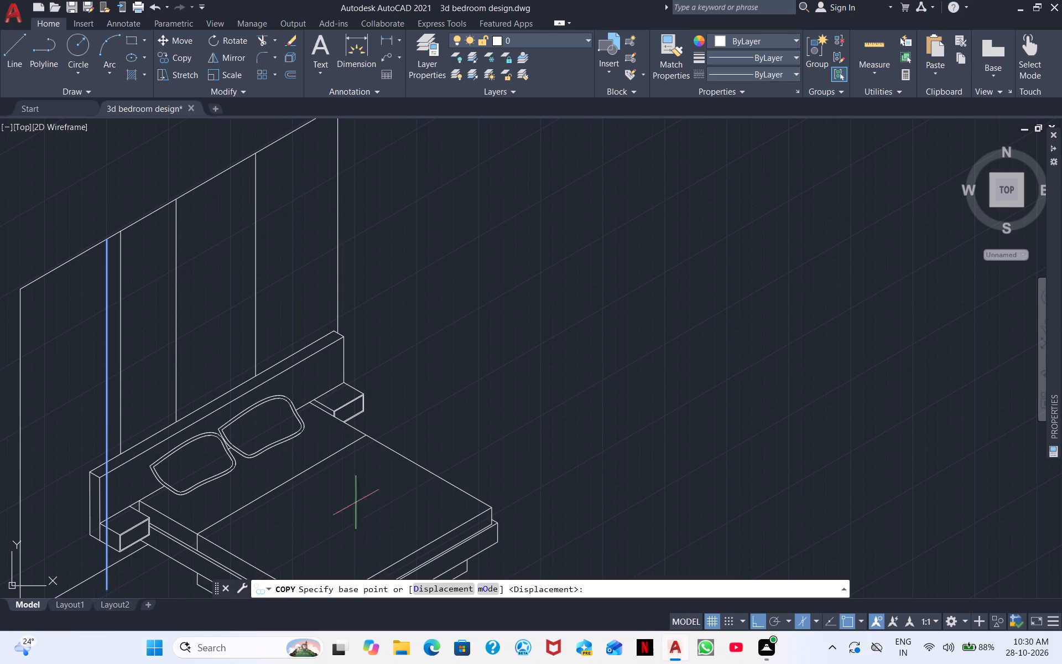
click(106, 237)
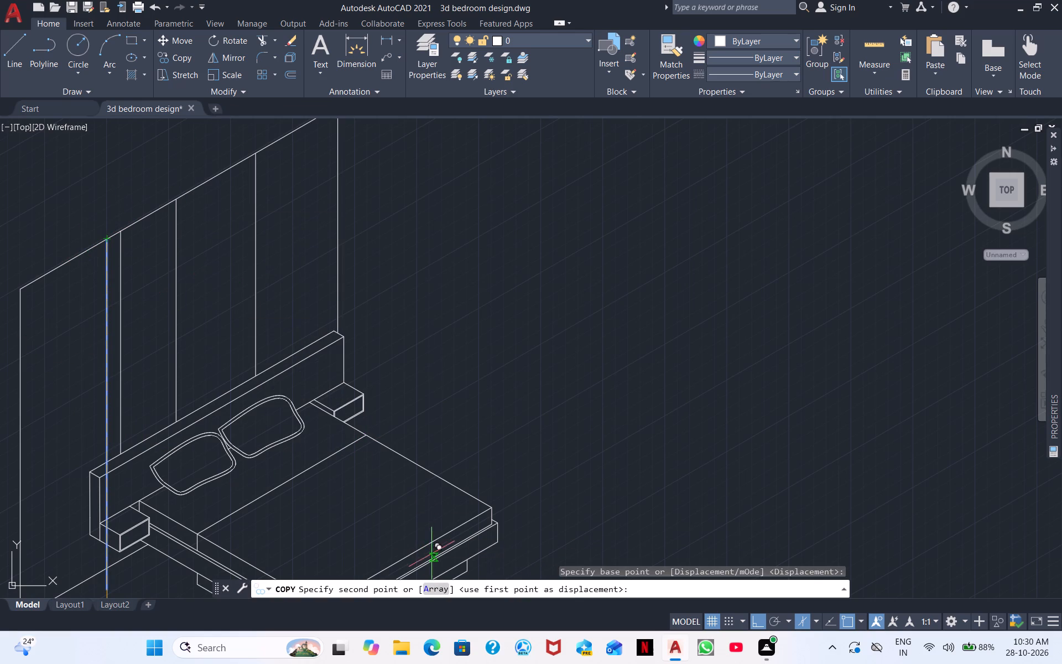
click(435, 587)
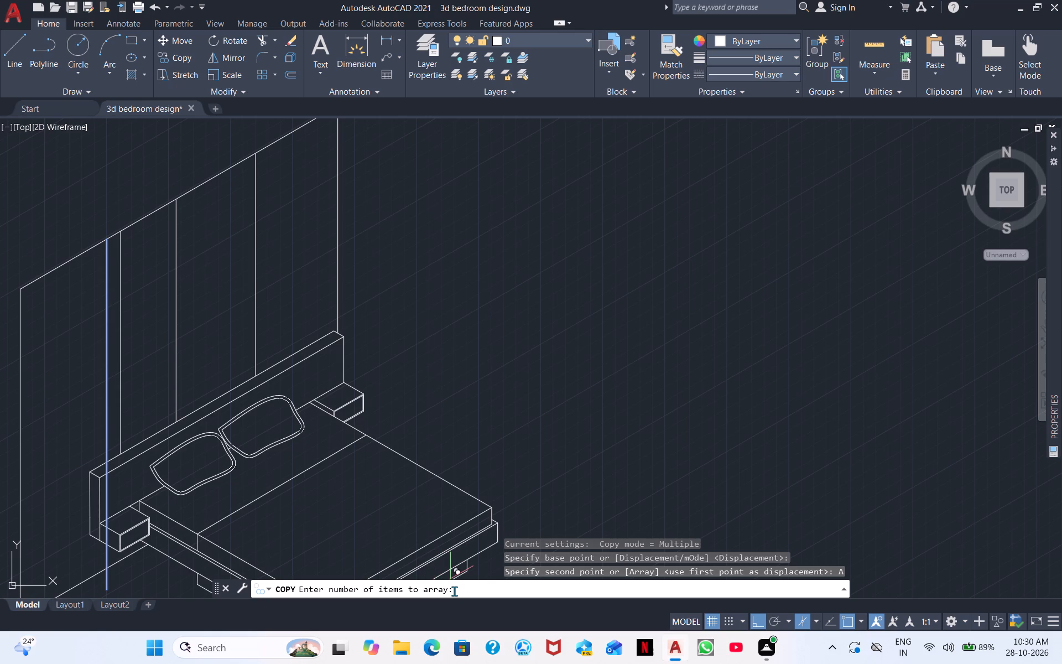
text(15)
key(Return)
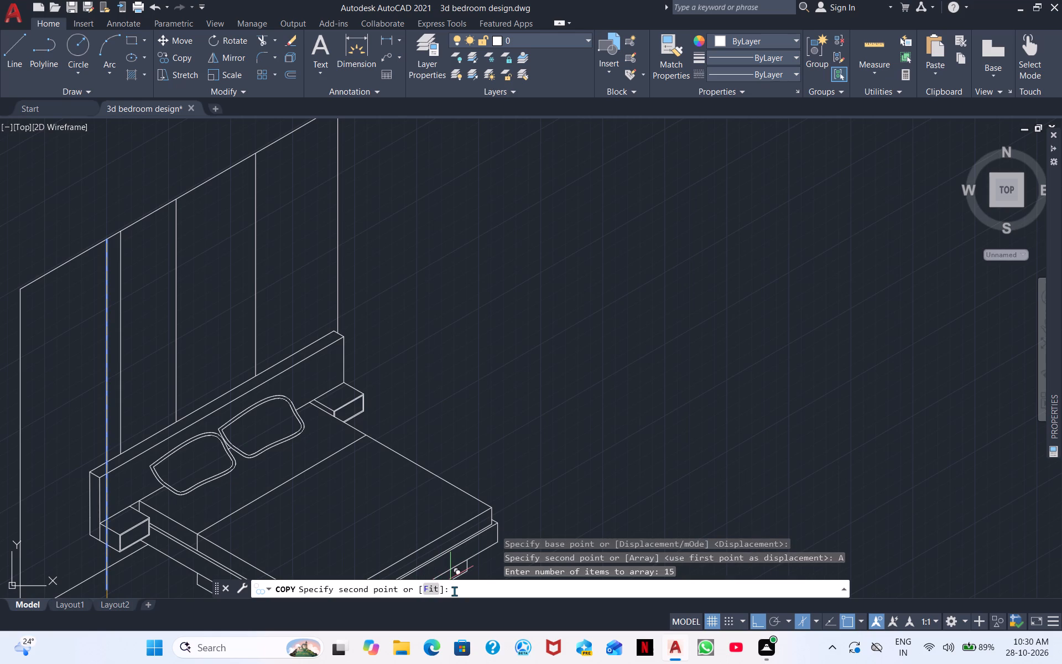
click(433, 592)
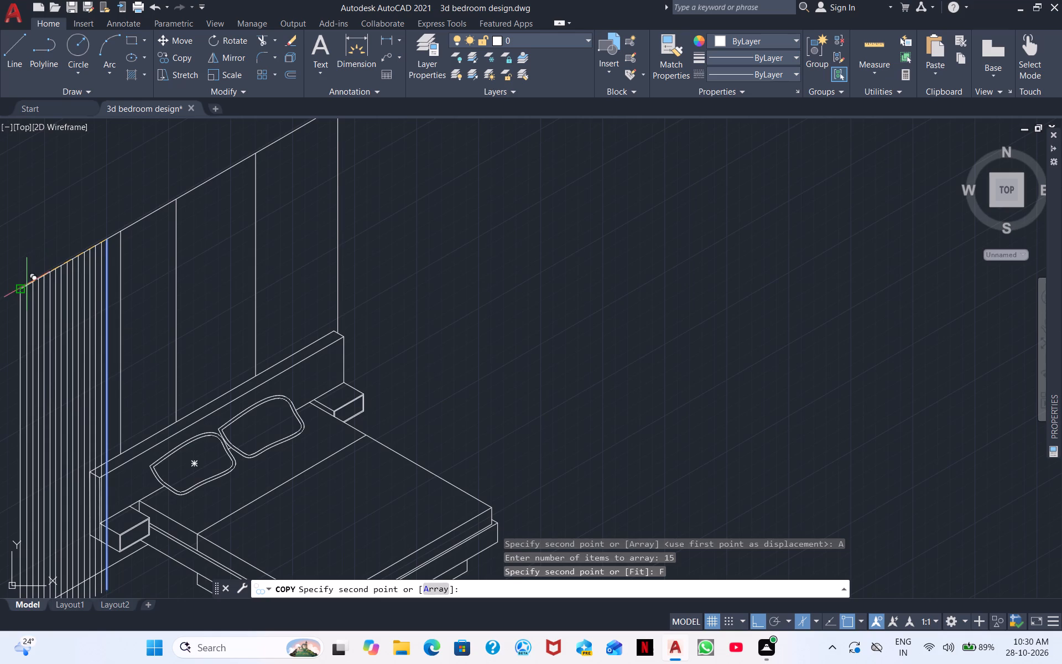
scroll(27, 284, up, 3)
middle_drag(0, 304, 235, 251)
scroll(239, 250, up, 1)
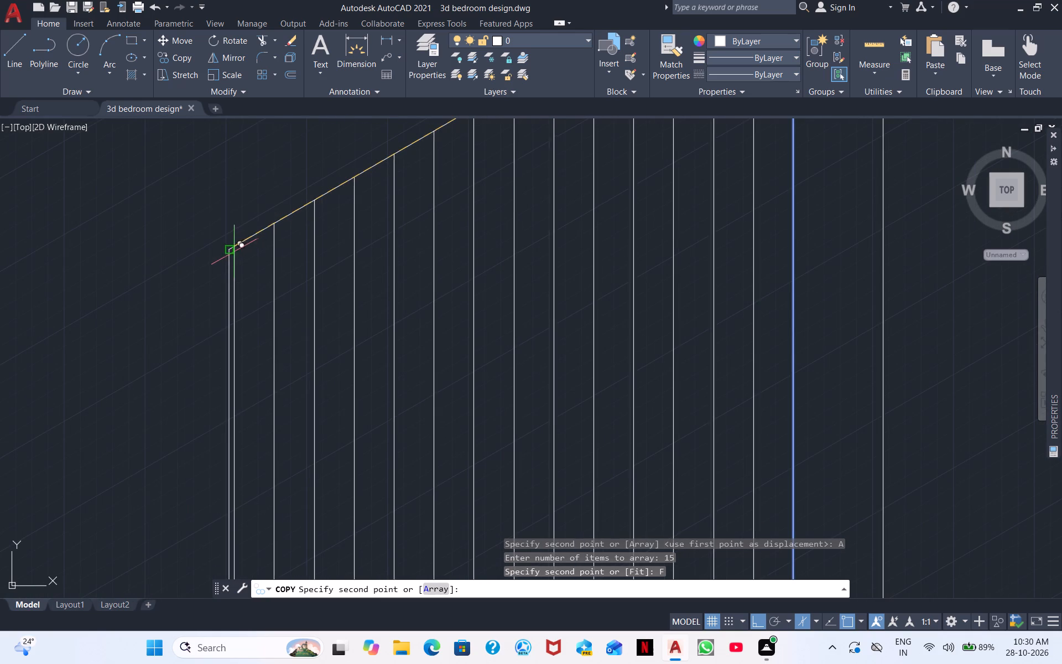
click(230, 252)
scroll(255, 257, down, 2)
key(Escape)
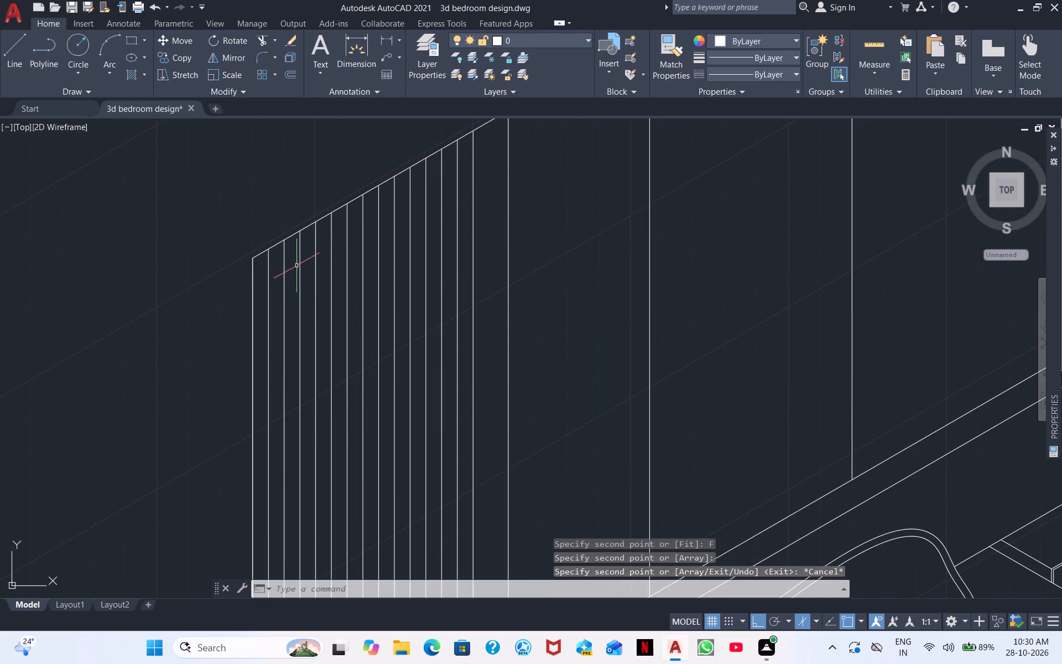
Trim the ends of the arrayed vertical lines that hang below the wall's floor line.
middle_drag(350, 274, 226, 96)
scroll(224, 95, down, 2)
middle_drag(321, 340, 225, 163)
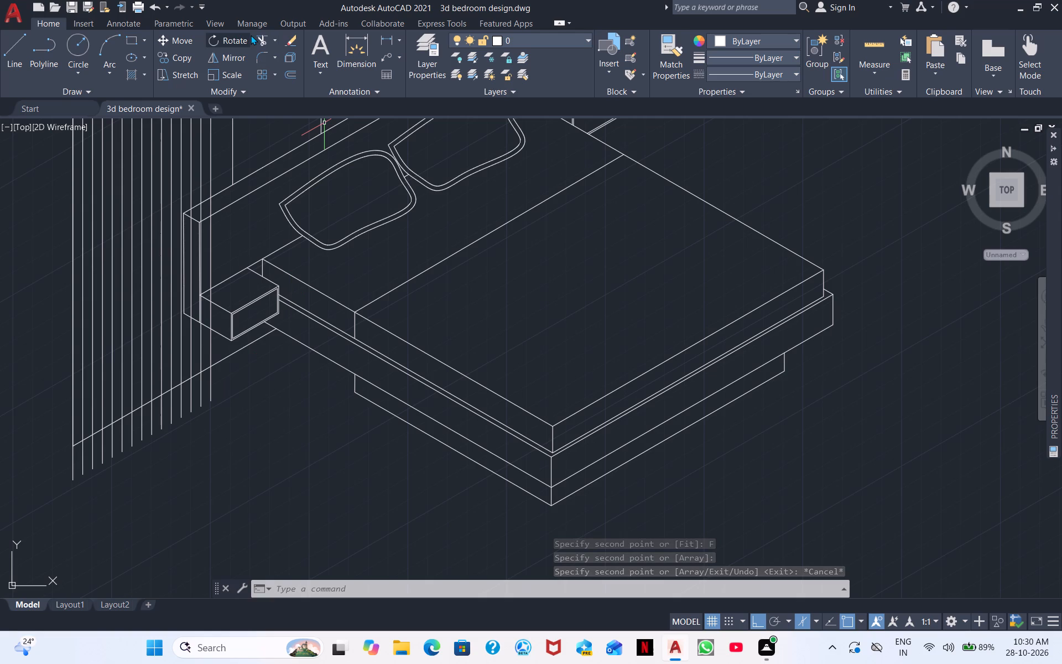
click(264, 39)
drag(213, 385, 212, 385)
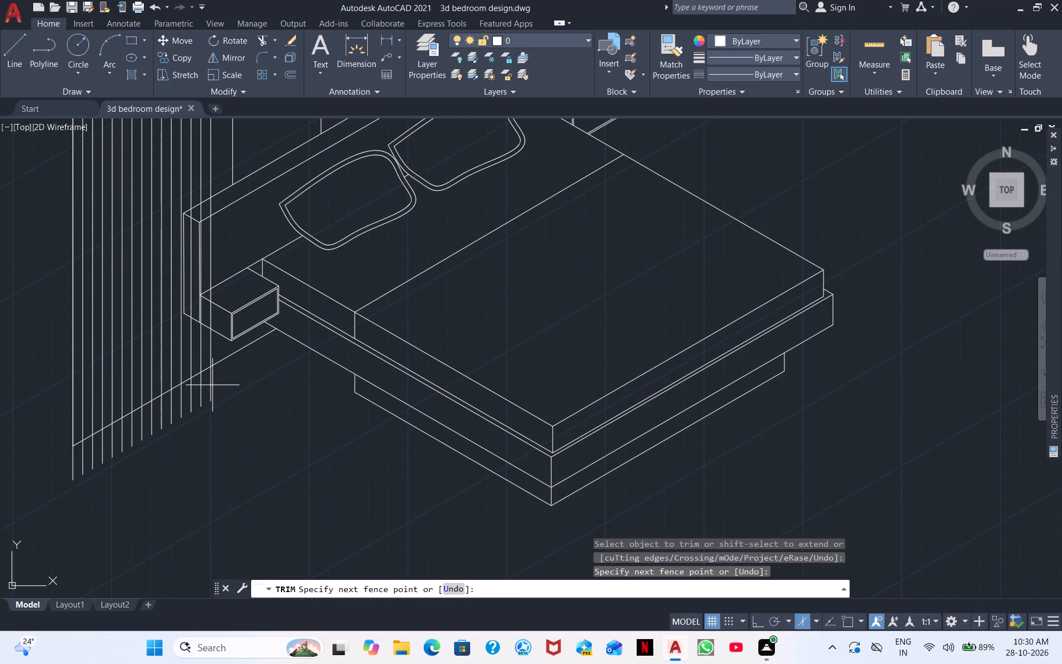
drag(212, 385, 62, 457)
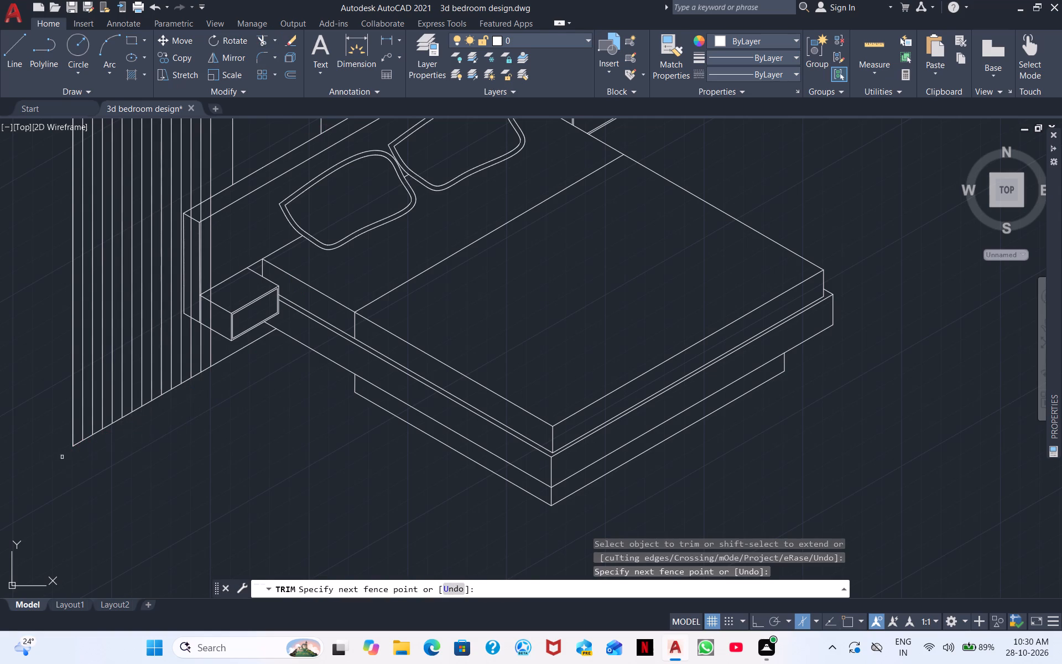
click(71, 321)
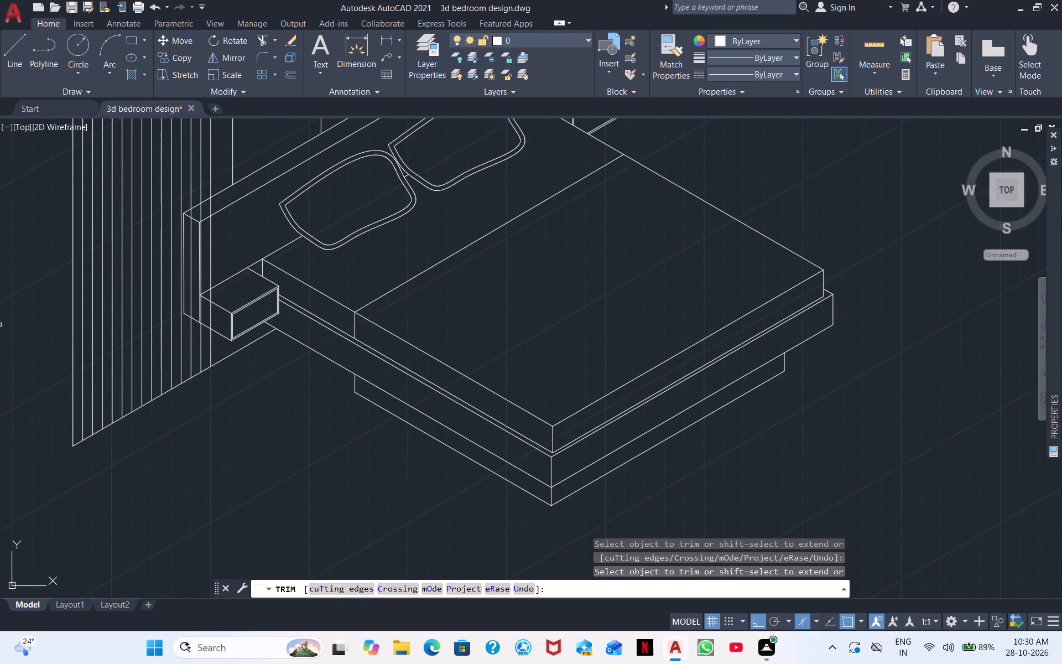
Trim the vertical panel lines where they cross the headboard's top, front and side faces.
scroll(205, 204, up, 3)
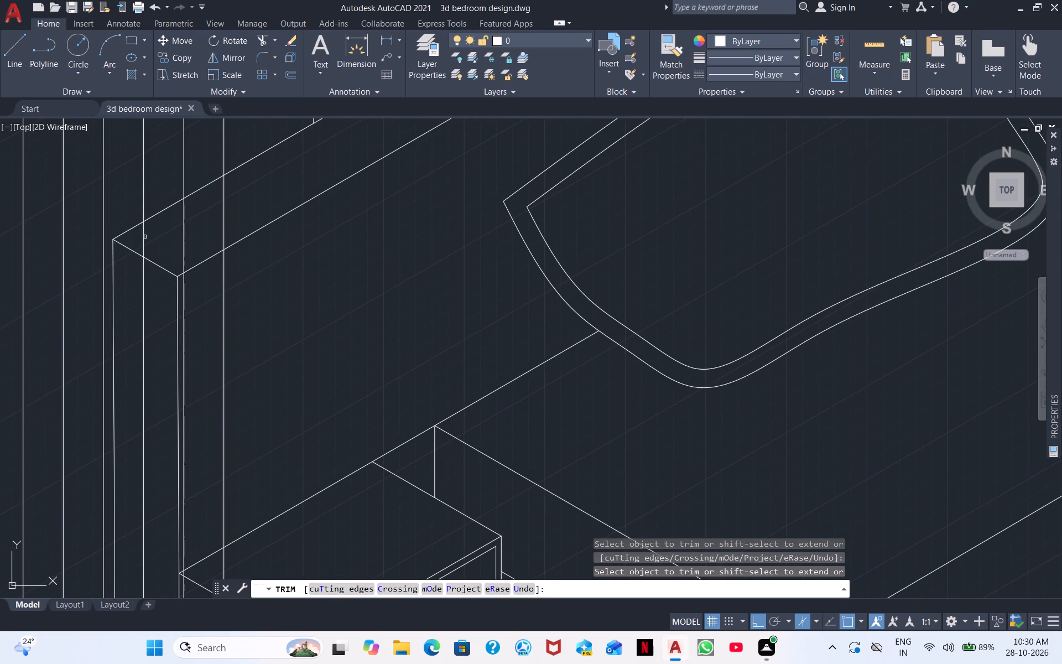
drag(134, 237, 235, 209)
drag(264, 282, 224, 308)
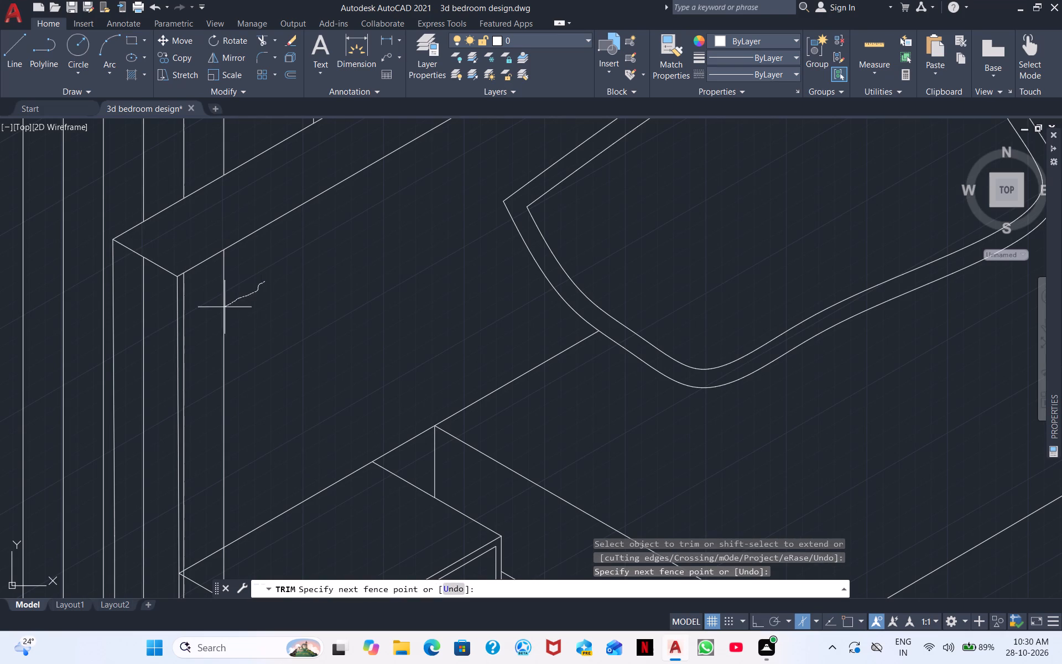
drag(224, 308, 201, 318)
click(184, 322)
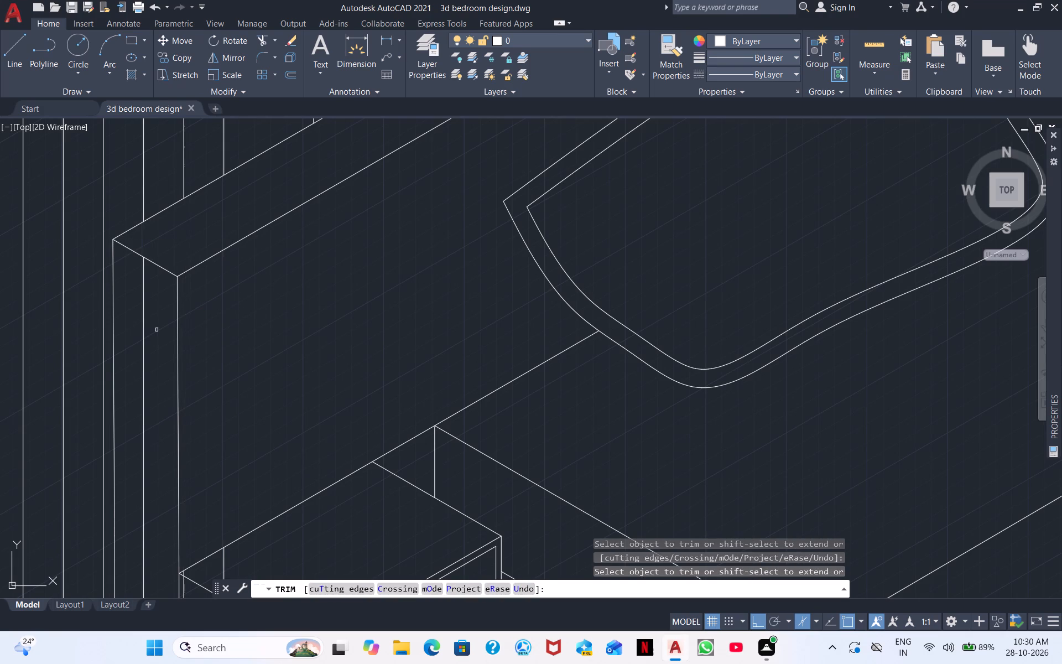
drag(153, 330, 133, 330)
Trim the two vertical panel lines where they cross the near nightstand's top and side faces.
middle_drag(232, 320, 225, 106)
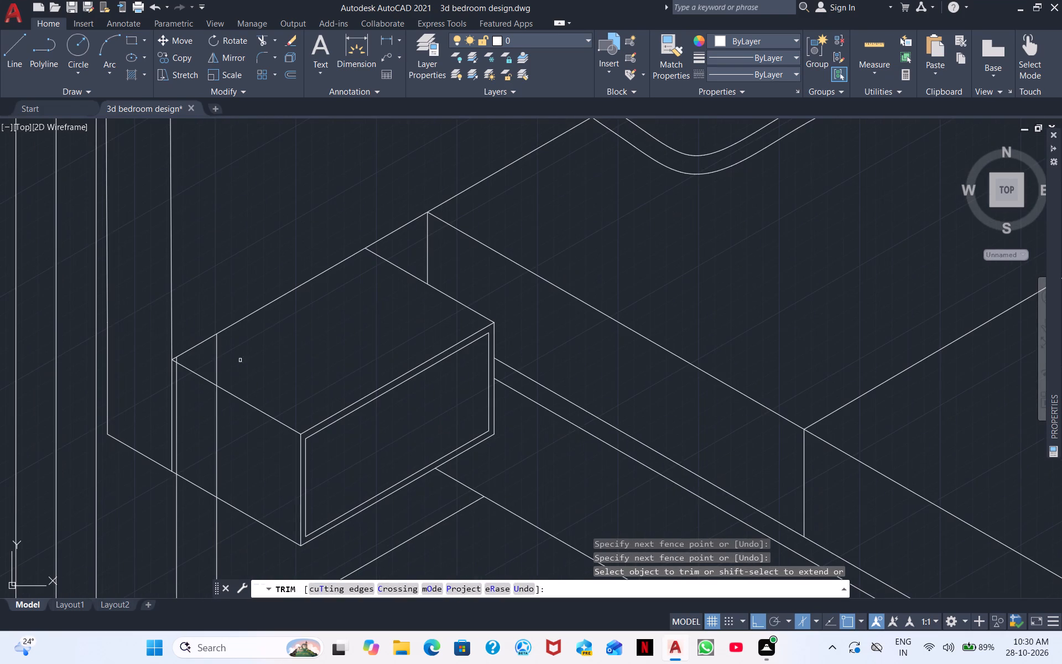
scroll(189, 371, up, 4)
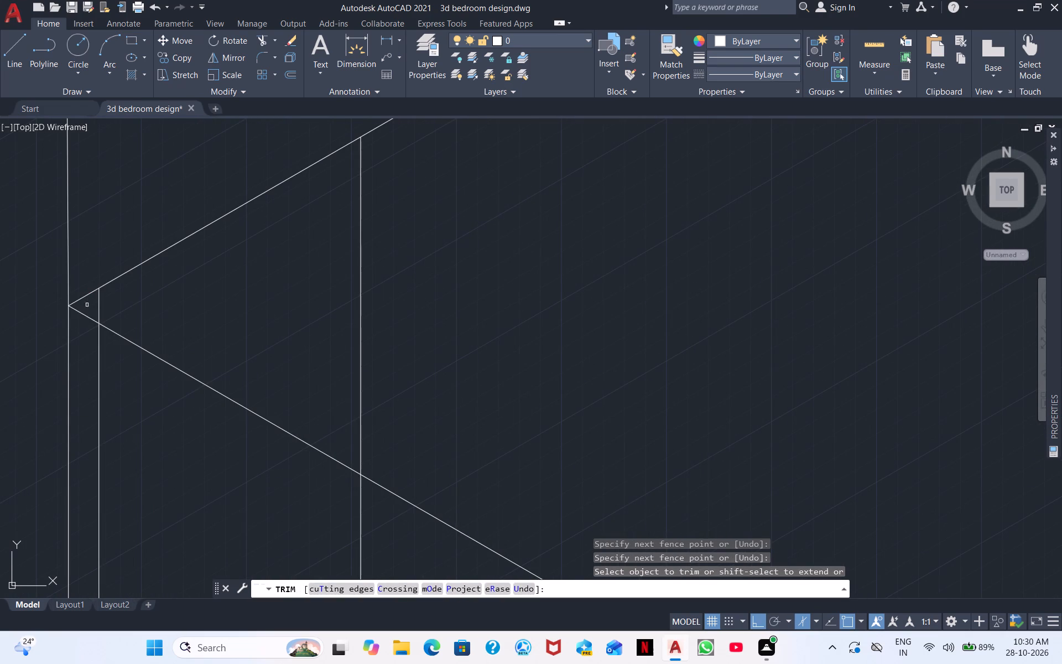
drag(88, 305, 147, 311)
drag(288, 294, 433, 315)
scroll(527, 333, down, 2)
middle_drag(614, 348, 615, 306)
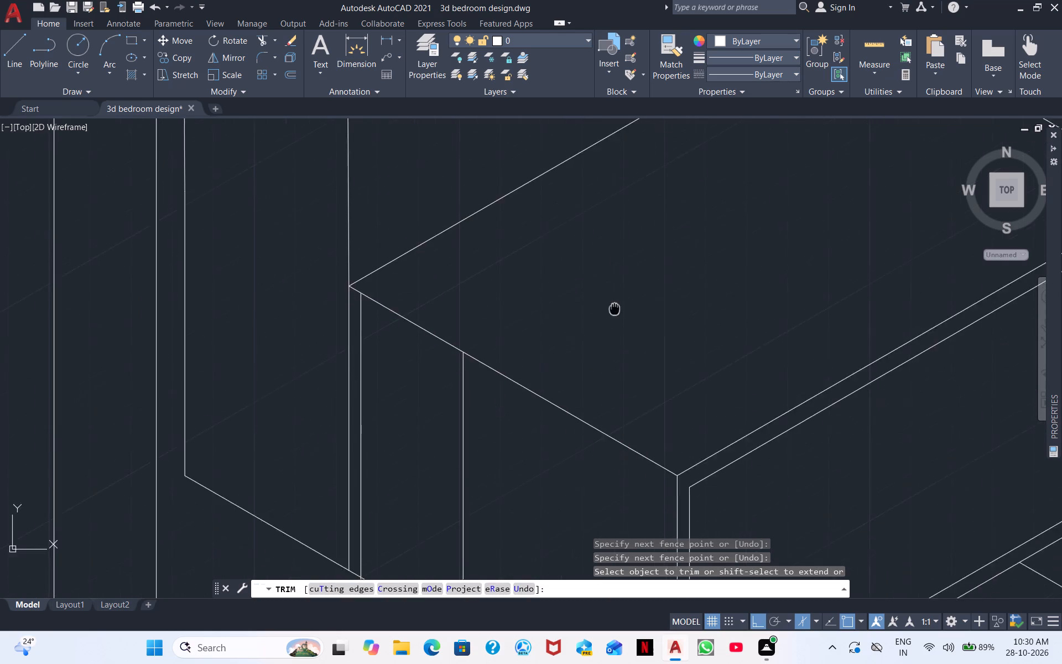
middle_drag(615, 306, 567, 163)
click(312, 367)
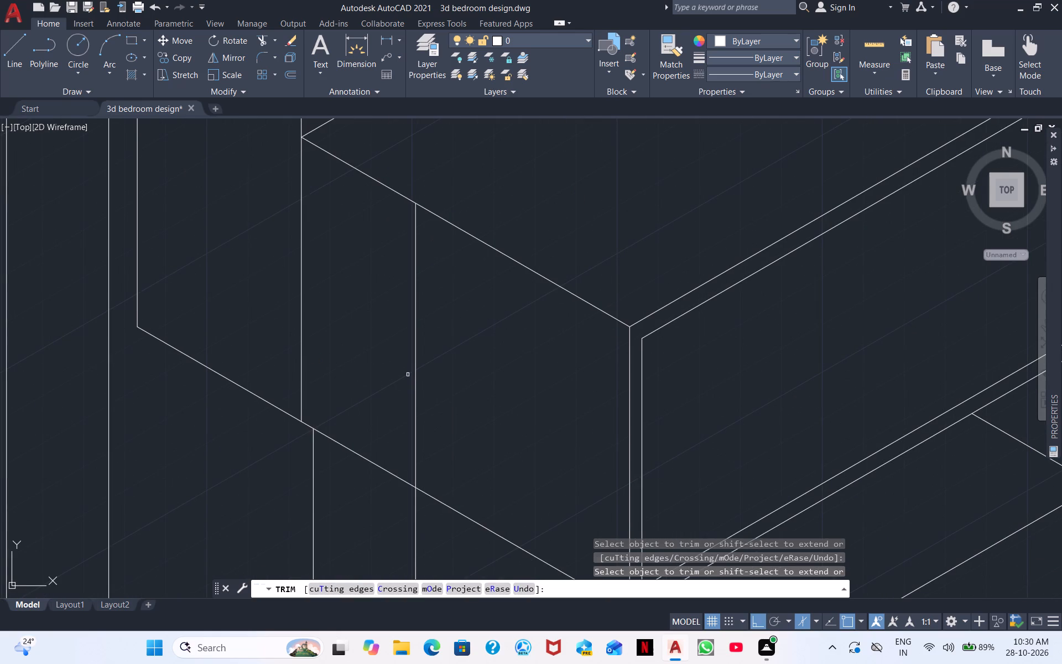
click(414, 372)
scroll(431, 387, down, 3)
scroll(459, 370, up, 1)
scroll(459, 370, down, 1)
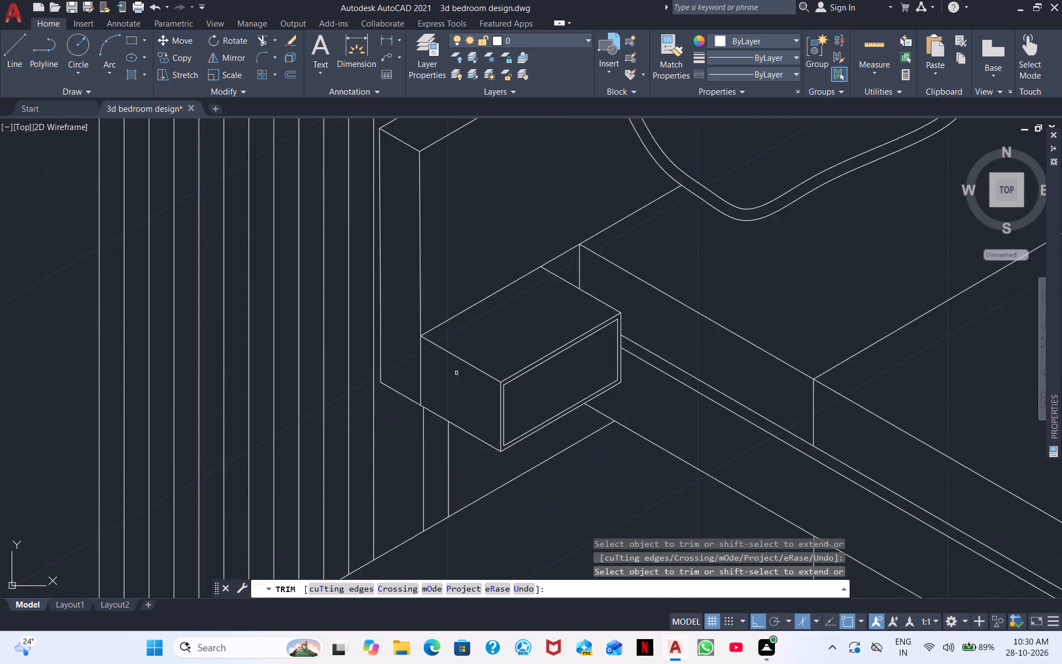
scroll(456, 373, down, 2)
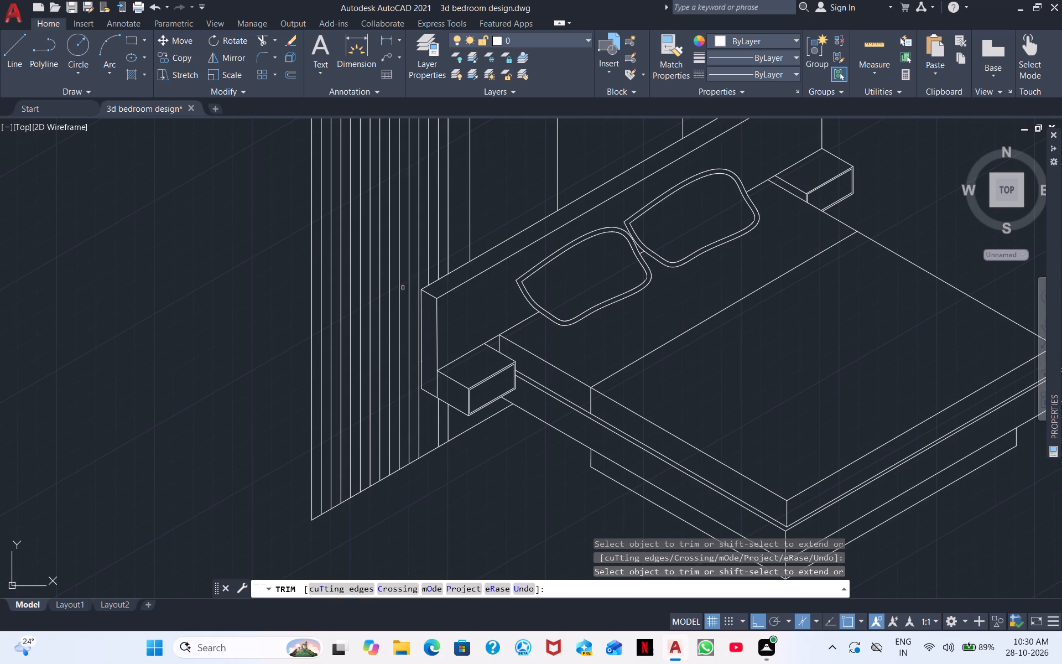
key(Escape)
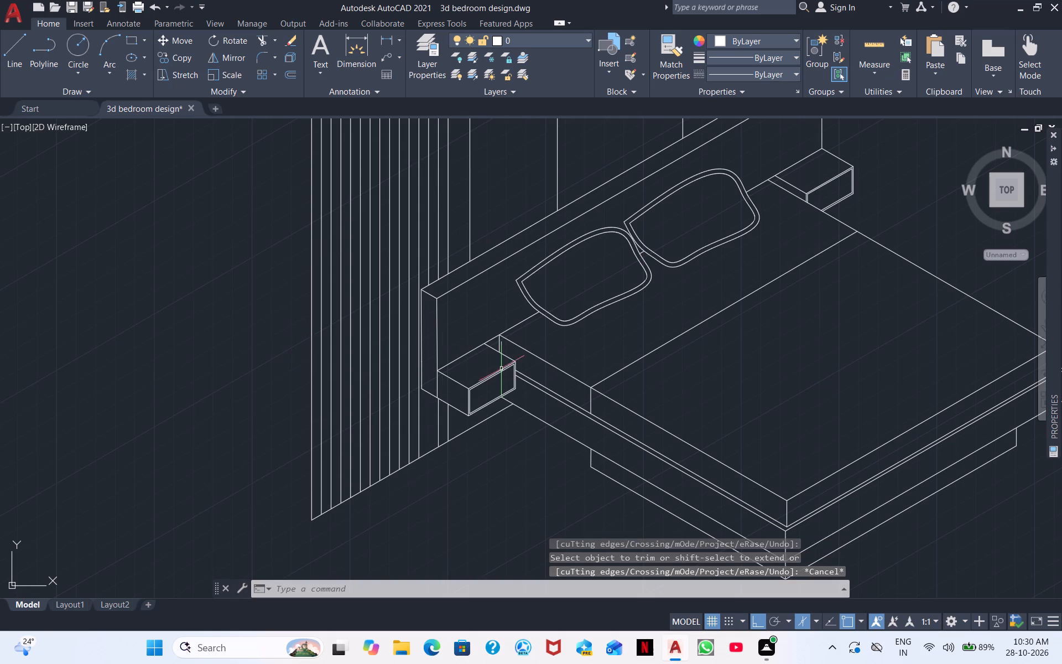
Copy the short vertical line below the near nightstand four times along the floor line, three toward the near corner and one on the other side.
scroll(520, 376, down, 1)
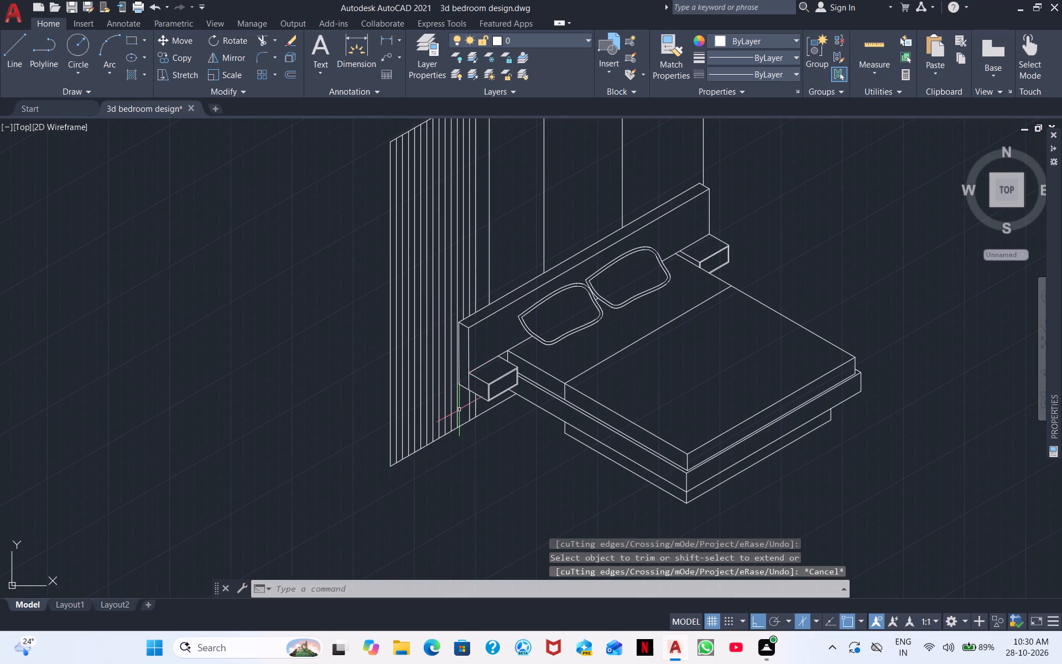
scroll(459, 410, up, 4)
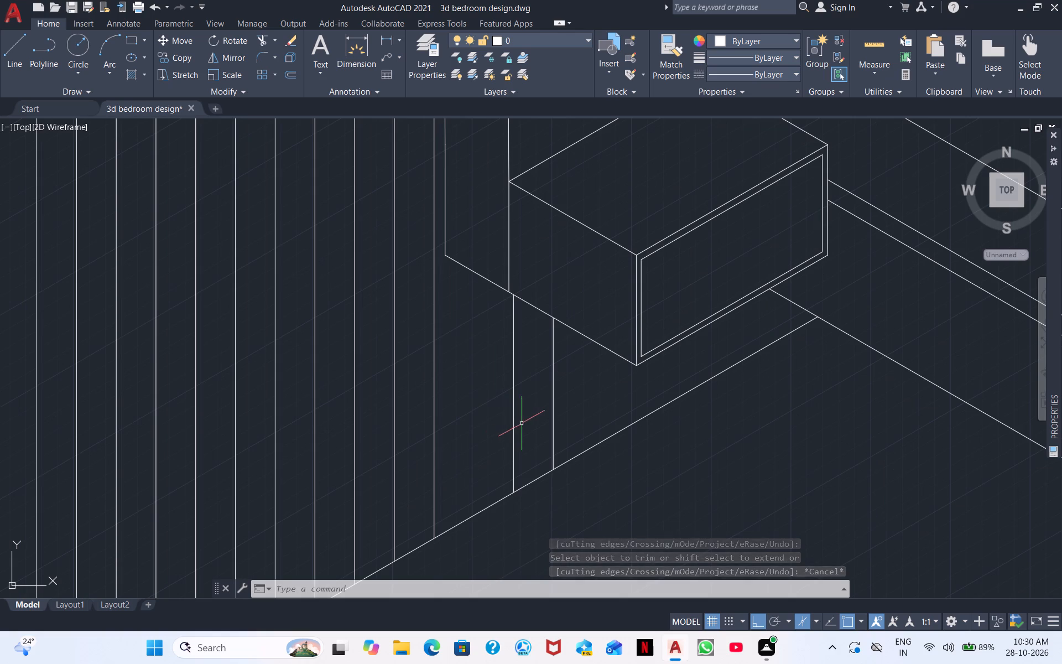
drag(522, 422, 509, 422)
click(488, 418)
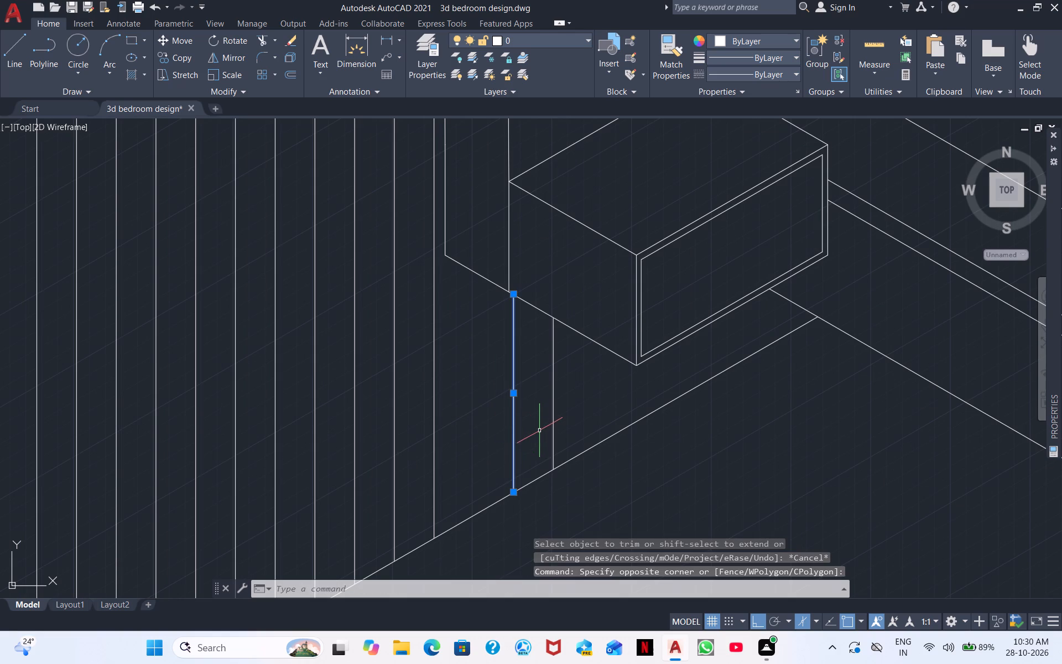
right_click(724, 443)
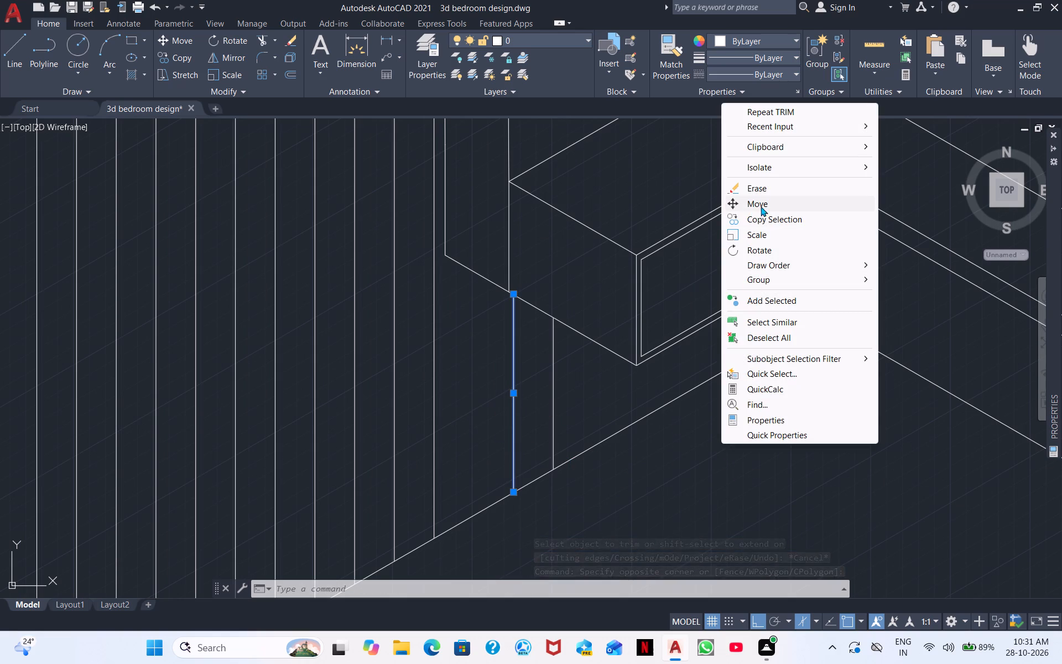
click(771, 216)
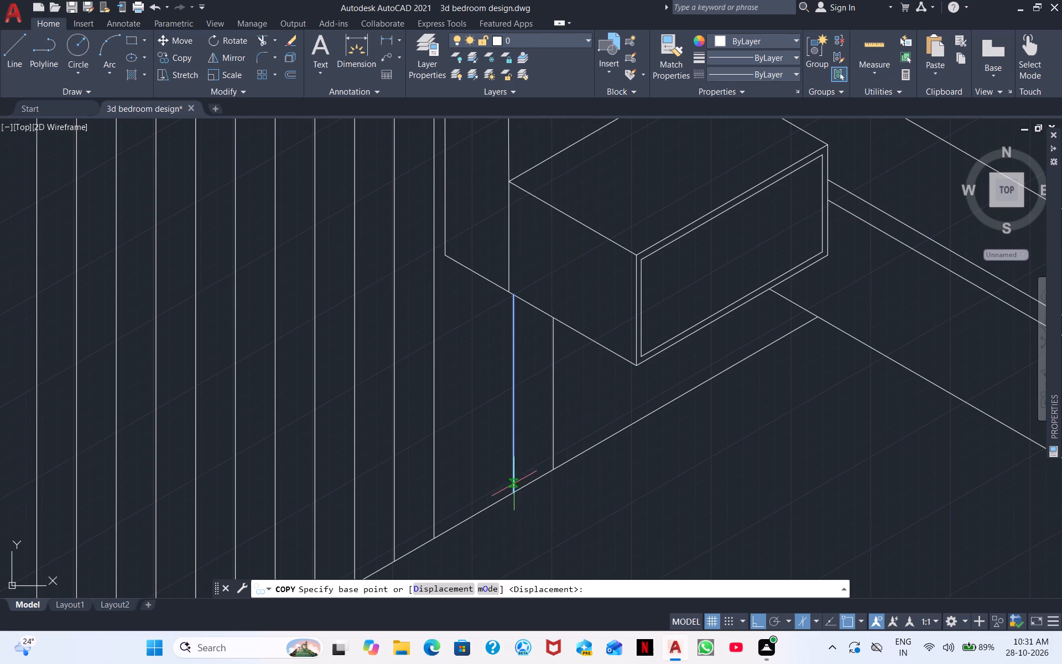
click(513, 489)
click(493, 495)
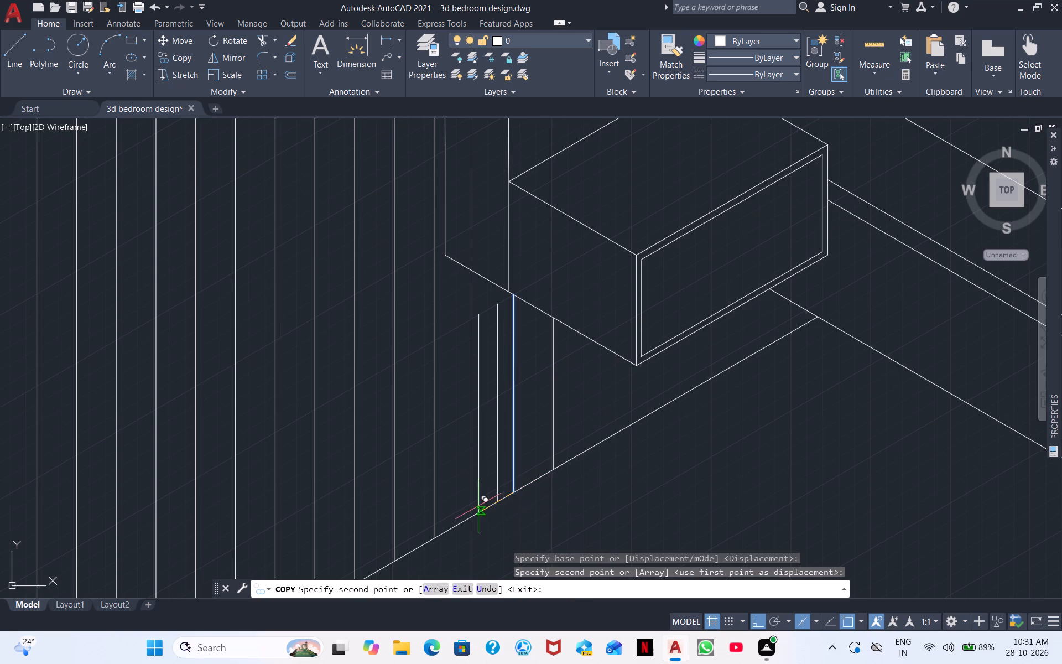
click(475, 508)
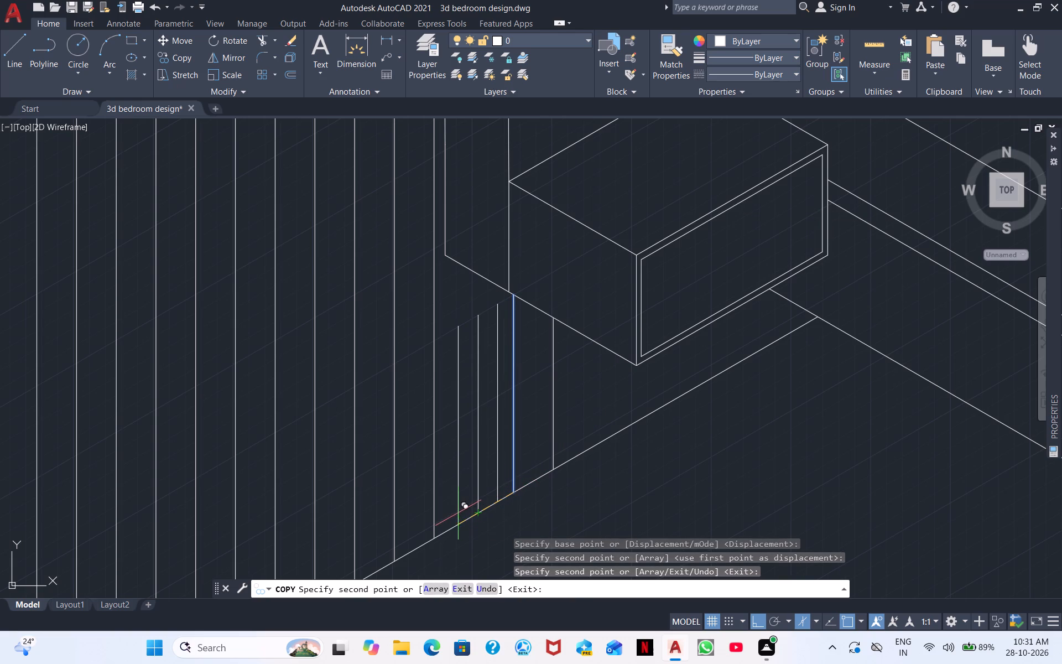
click(460, 509)
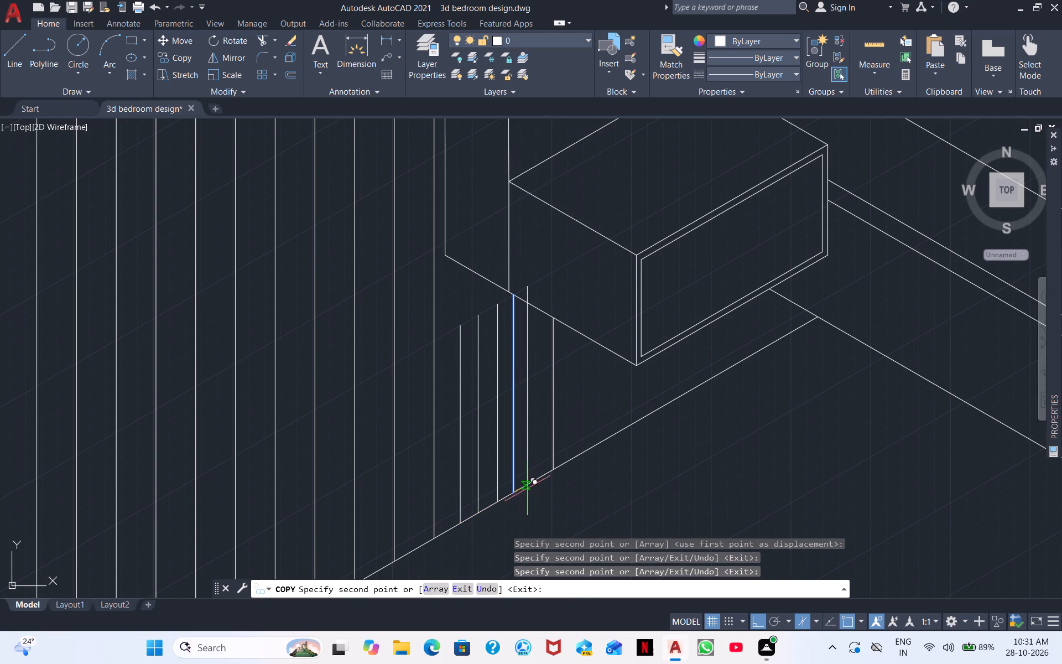
click(535, 484)
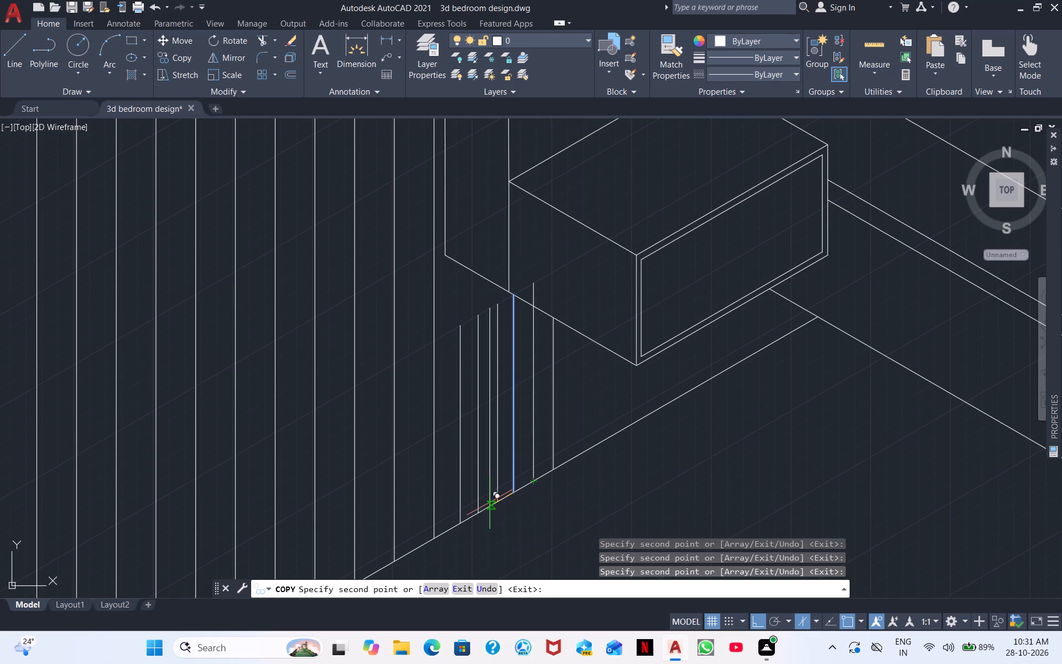
key(Escape)
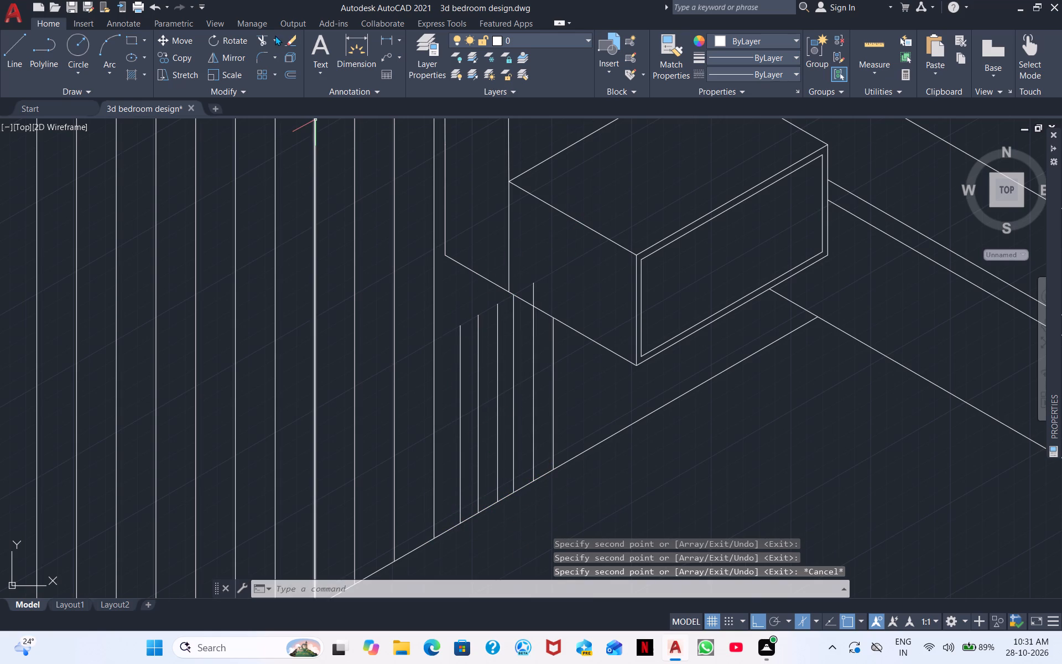
Extend the short slat lines up to the lower edge of the headboard and near nightstand, and trim the parts crossing above it.
click(258, 44)
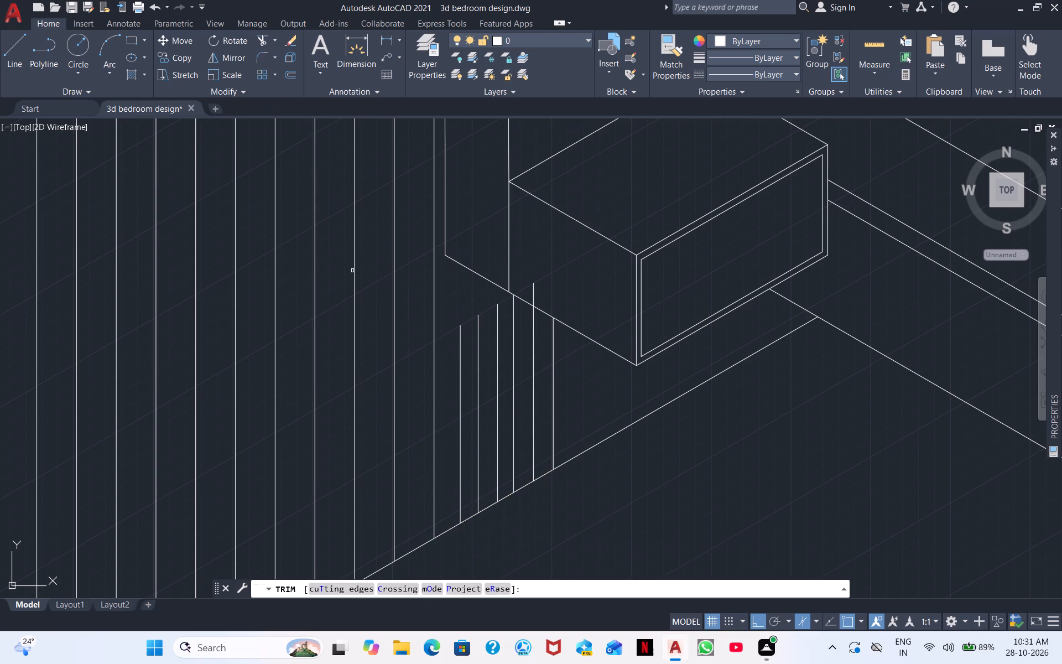
shift+drag(525, 376, 517, 381)
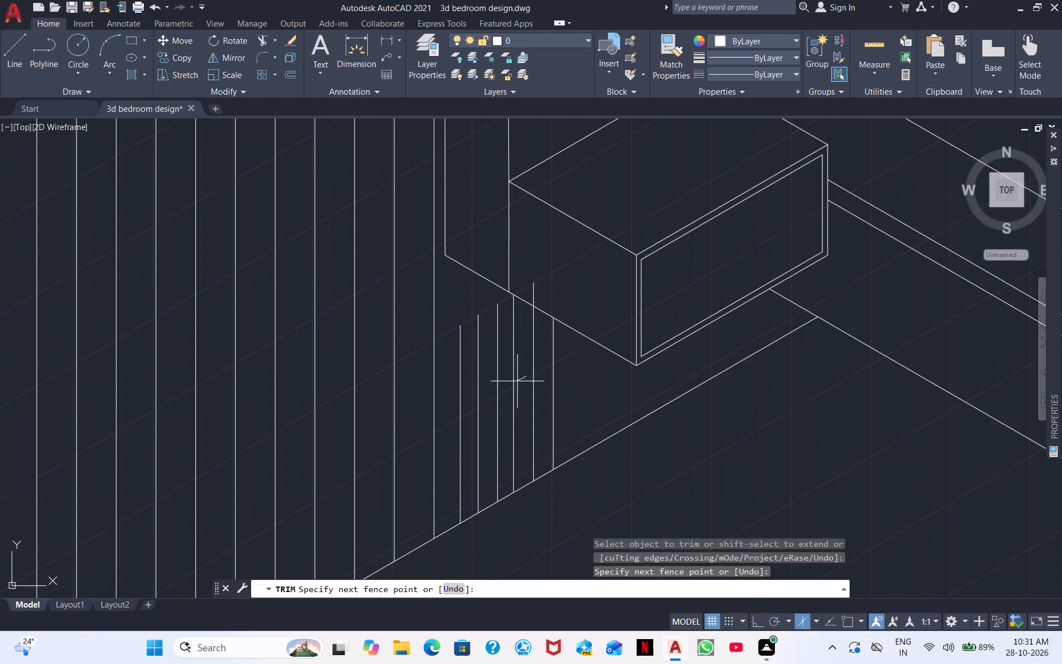
shift+drag(517, 381, 440, 400)
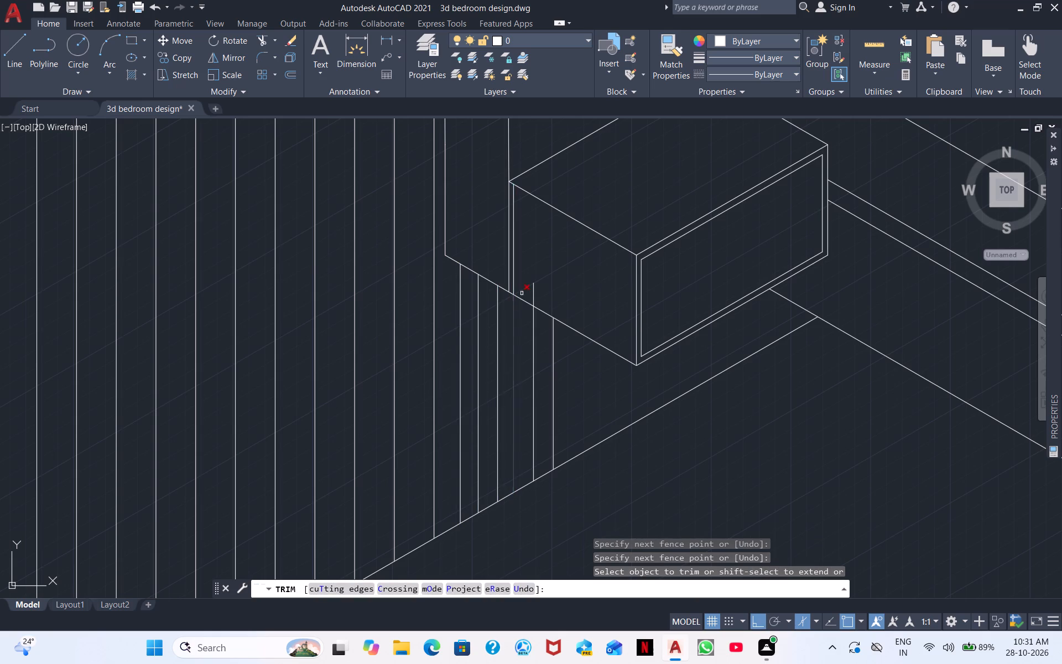
click(515, 269)
click(533, 292)
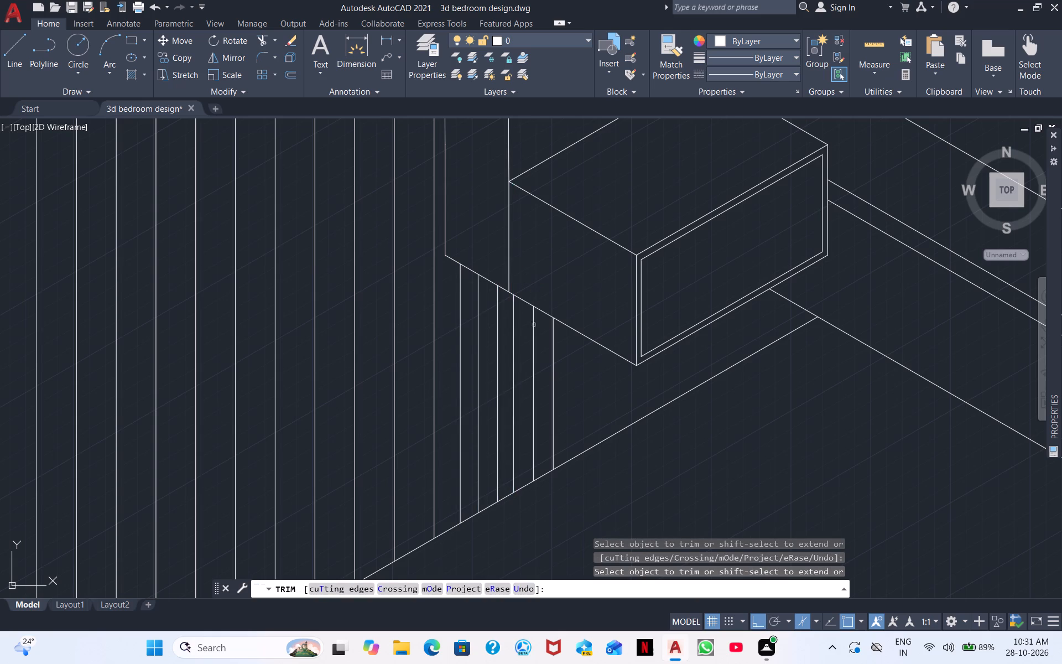
scroll(589, 444, down, 2)
scroll(629, 465, down, 2)
middle_drag(634, 469, 397, 464)
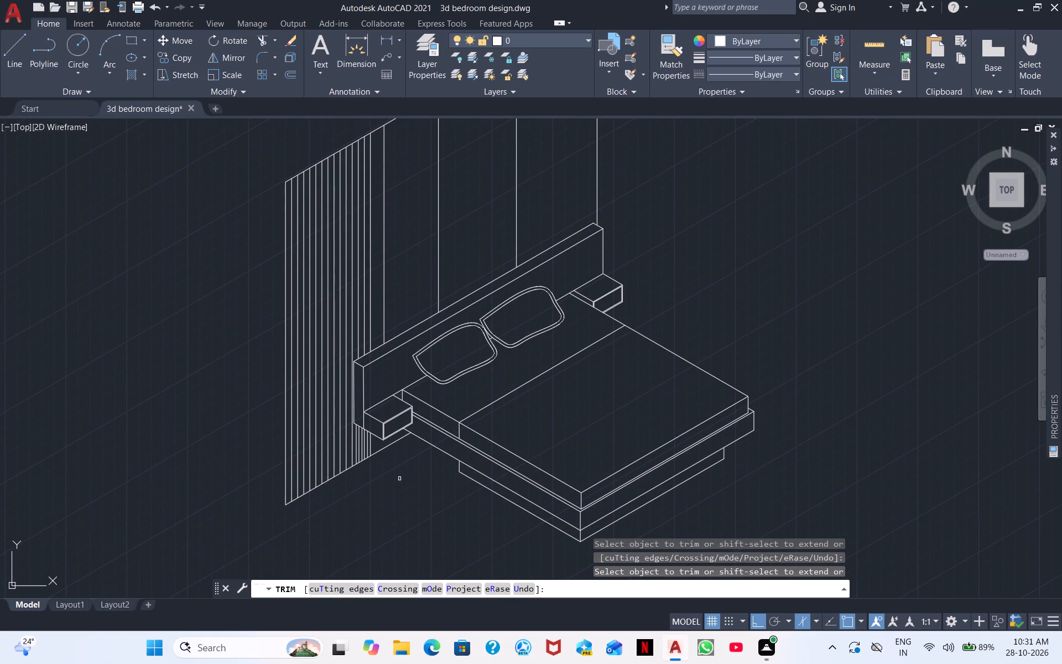
right_click(410, 500)
click(448, 311)
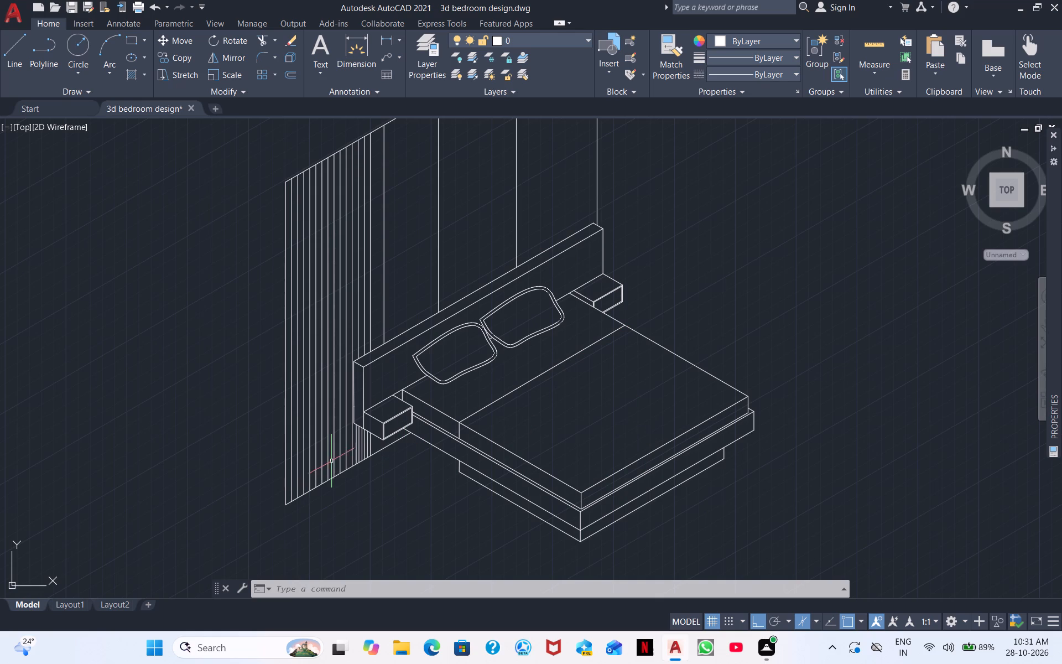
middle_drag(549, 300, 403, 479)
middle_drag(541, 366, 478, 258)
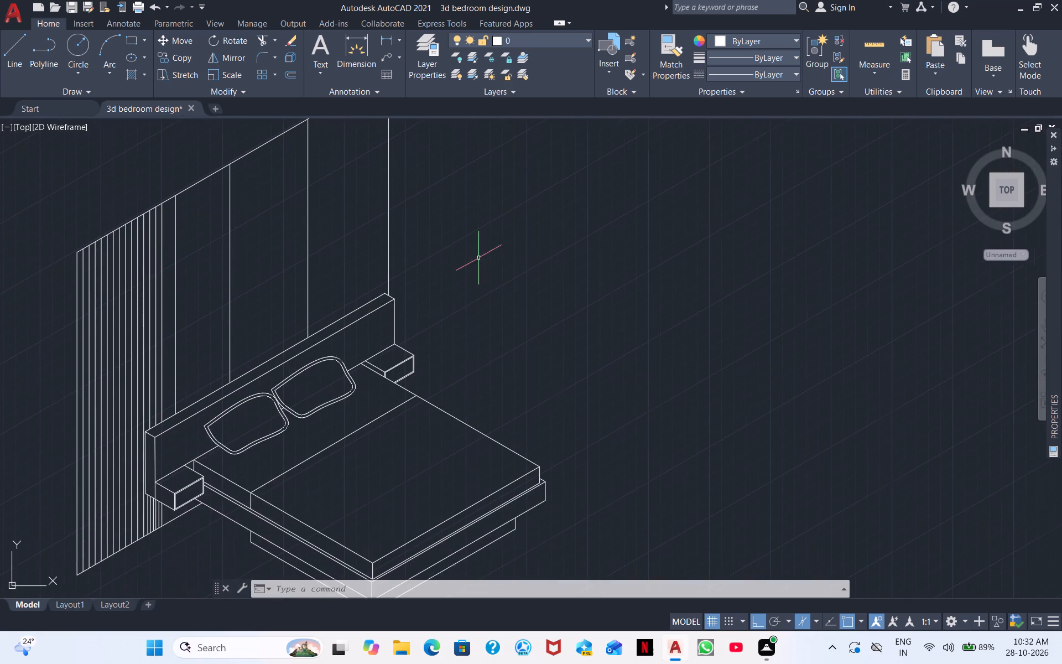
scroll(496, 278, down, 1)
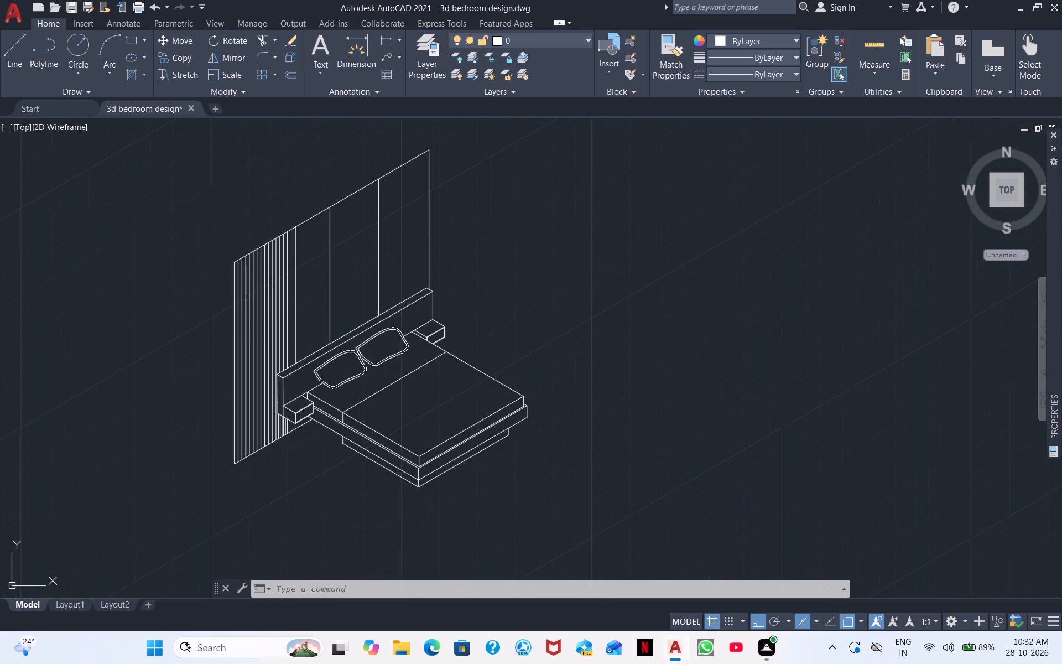
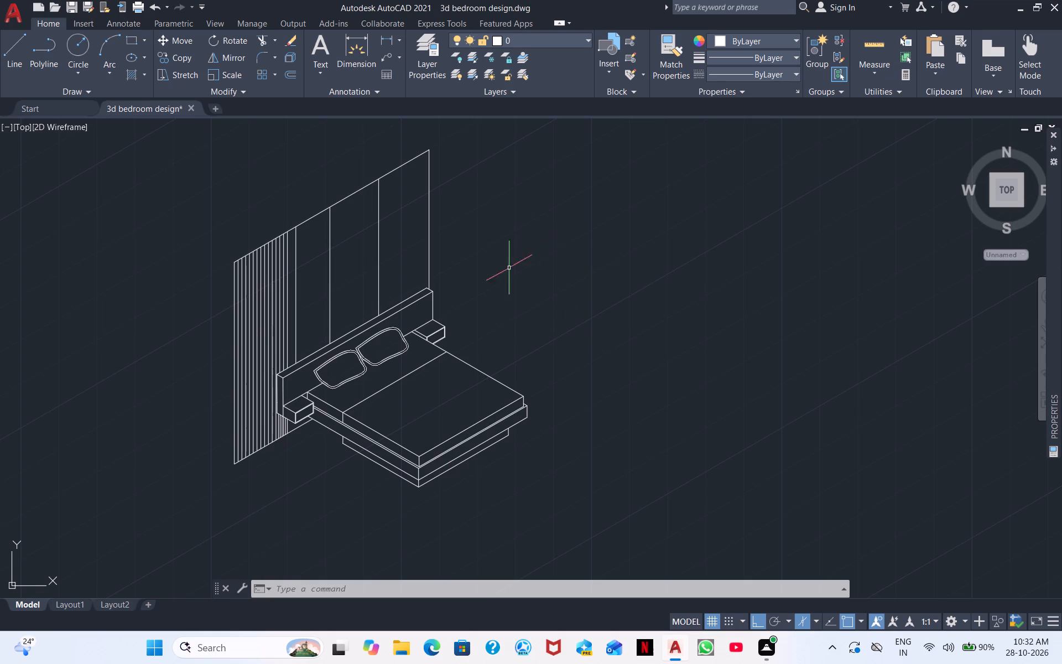
Draw a short line extending the headboard wall's top edge outward, continuing with a vertical line down past the mattress edge beside the nightstand.
middle_drag(445, 156, 288, 261)
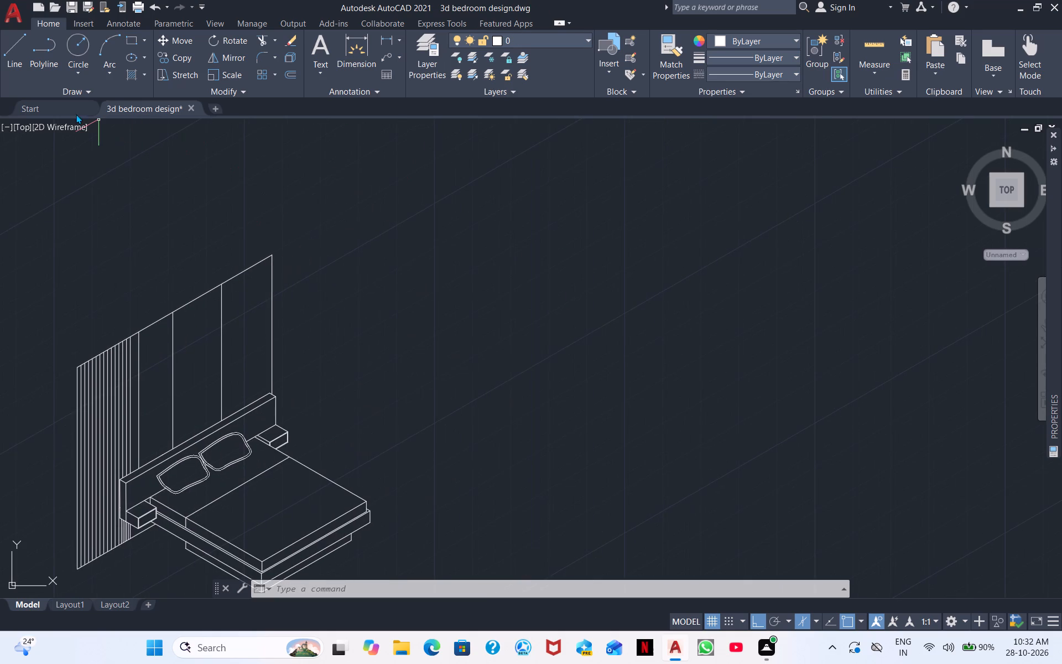
click(13, 65)
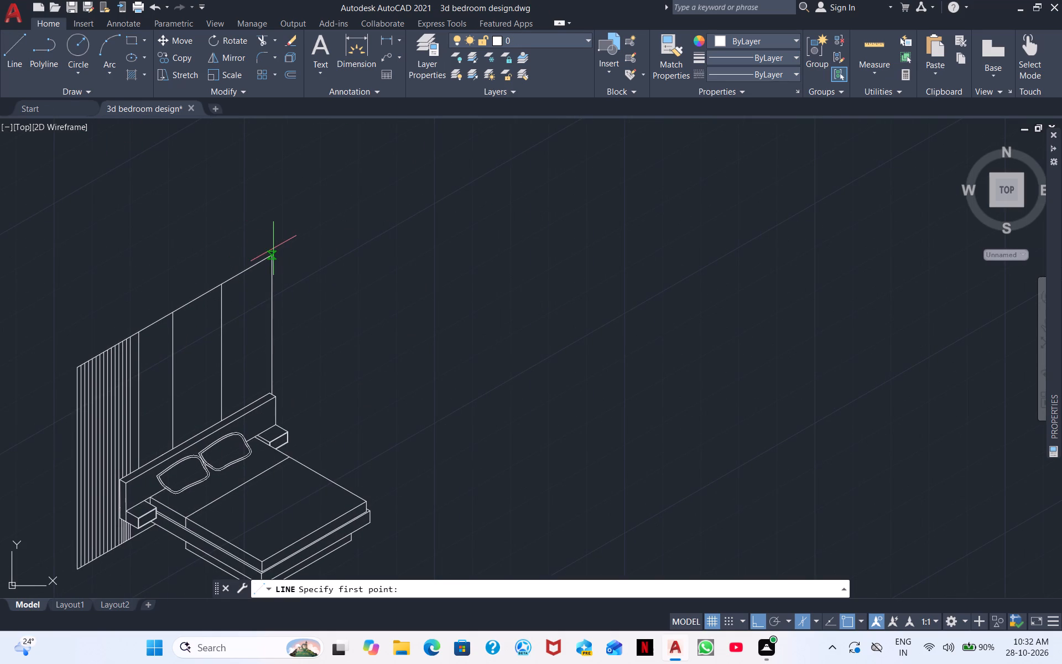
click(272, 250)
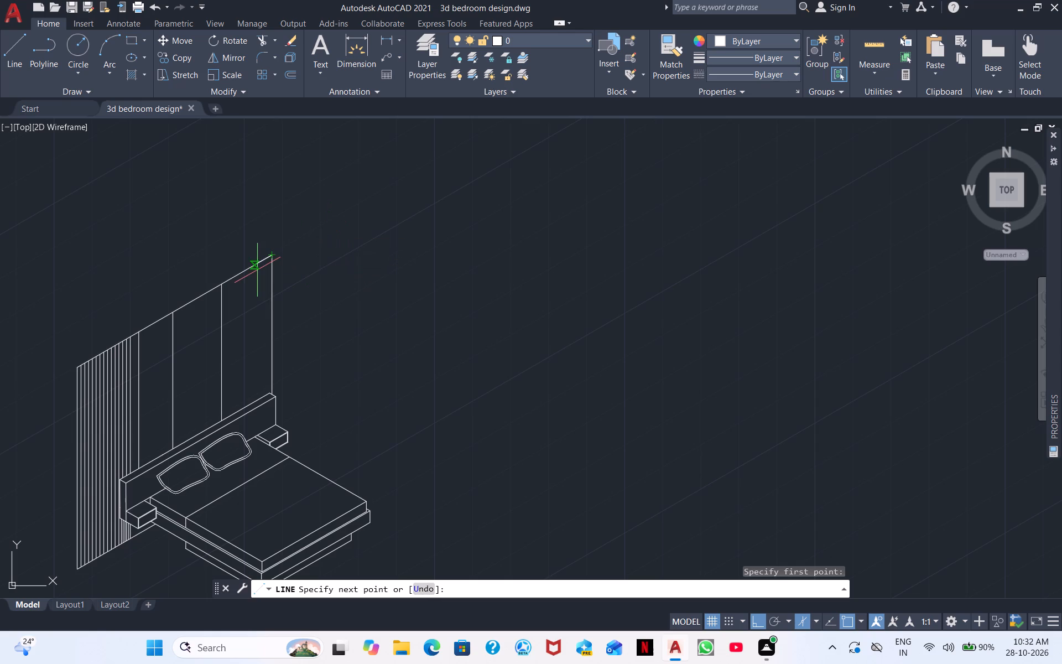
click(288, 252)
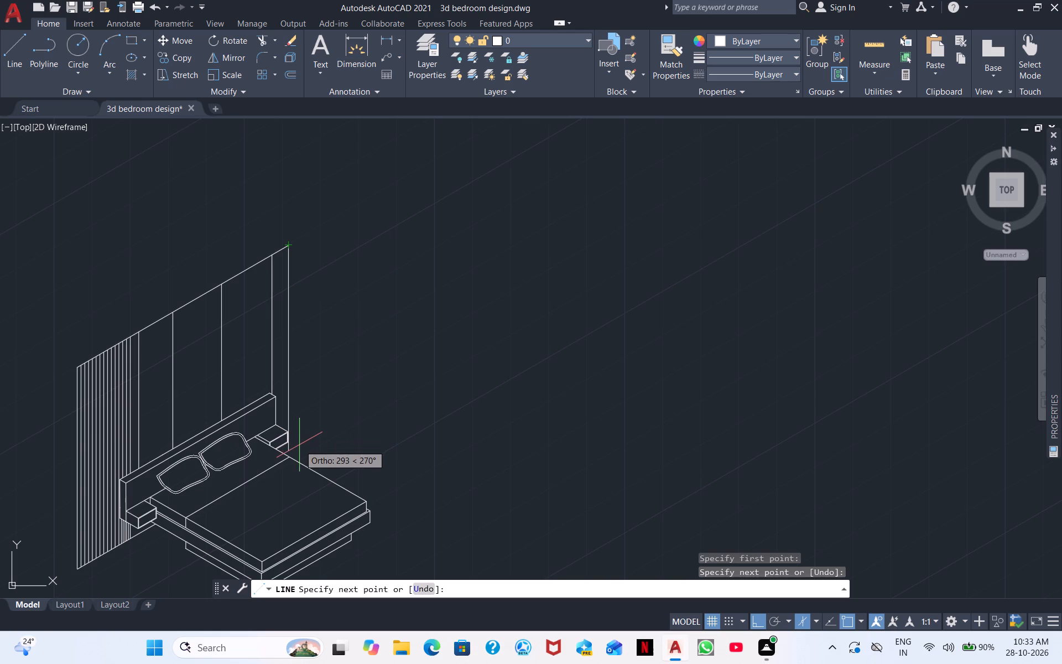
scroll(292, 459, up, 5)
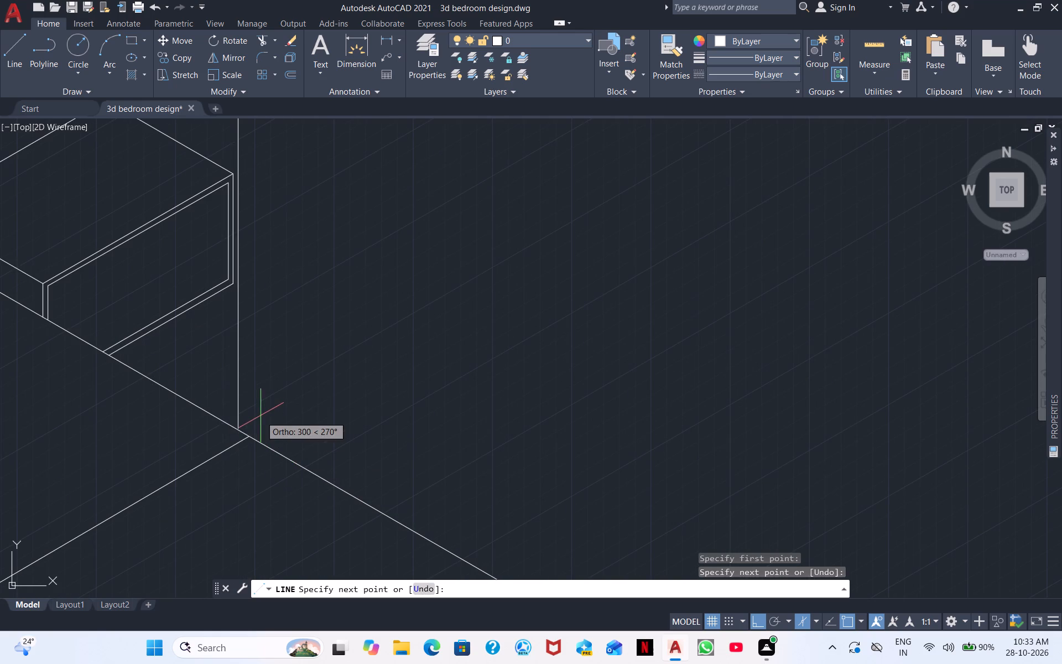
click(229, 468)
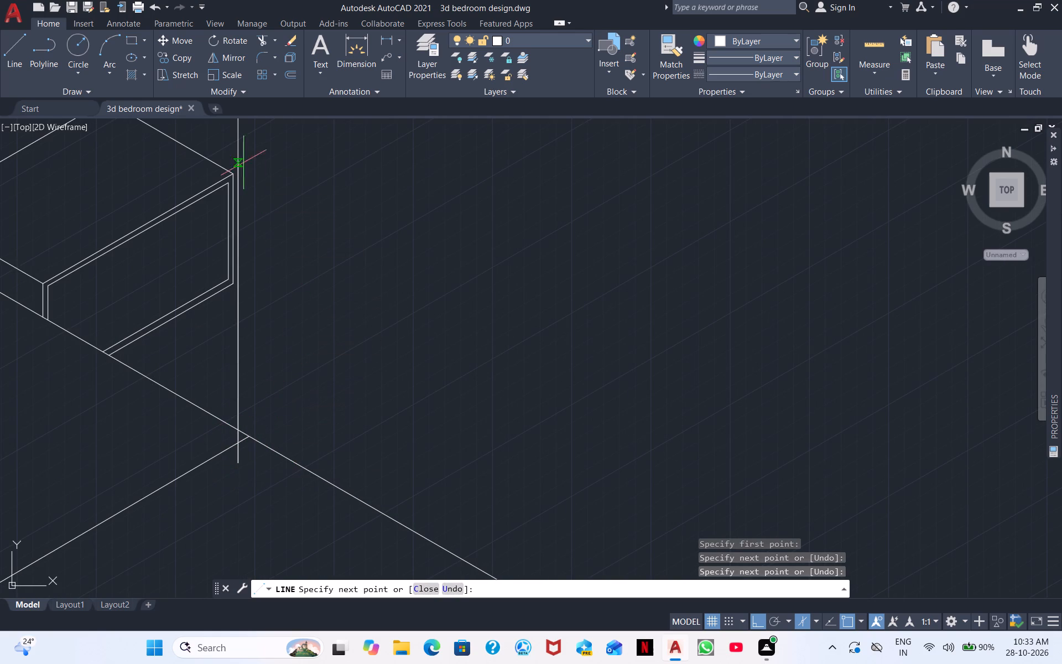
key(Escape)
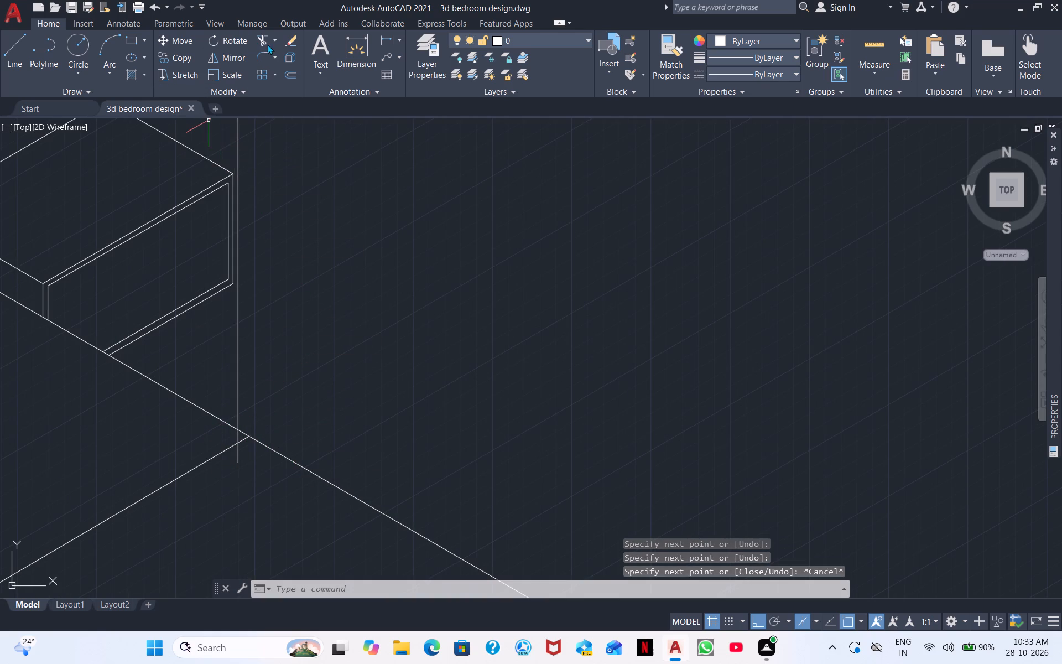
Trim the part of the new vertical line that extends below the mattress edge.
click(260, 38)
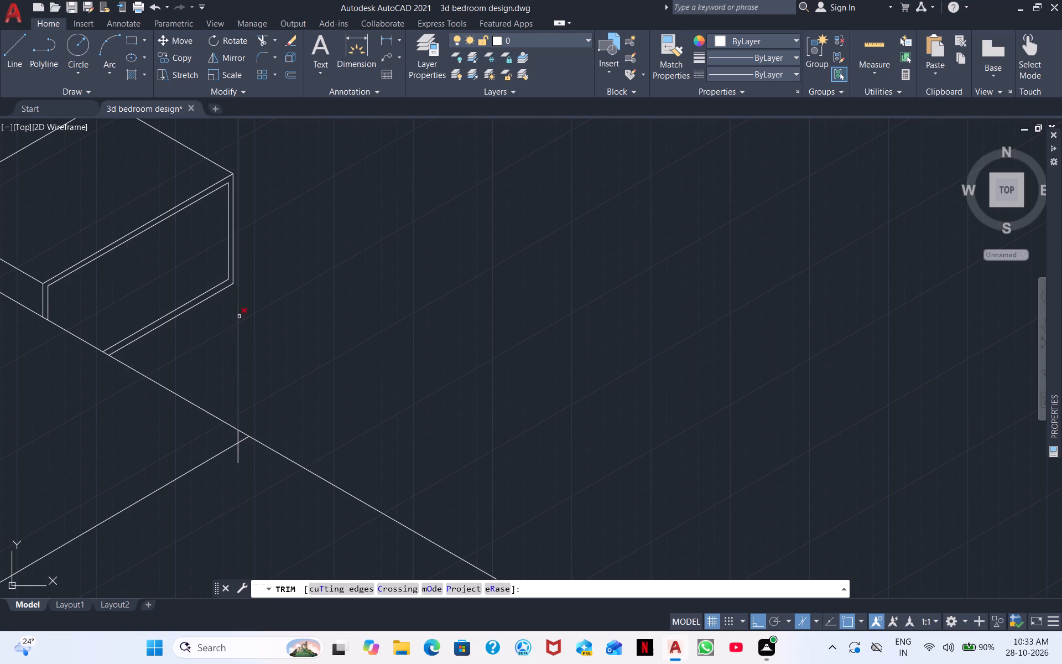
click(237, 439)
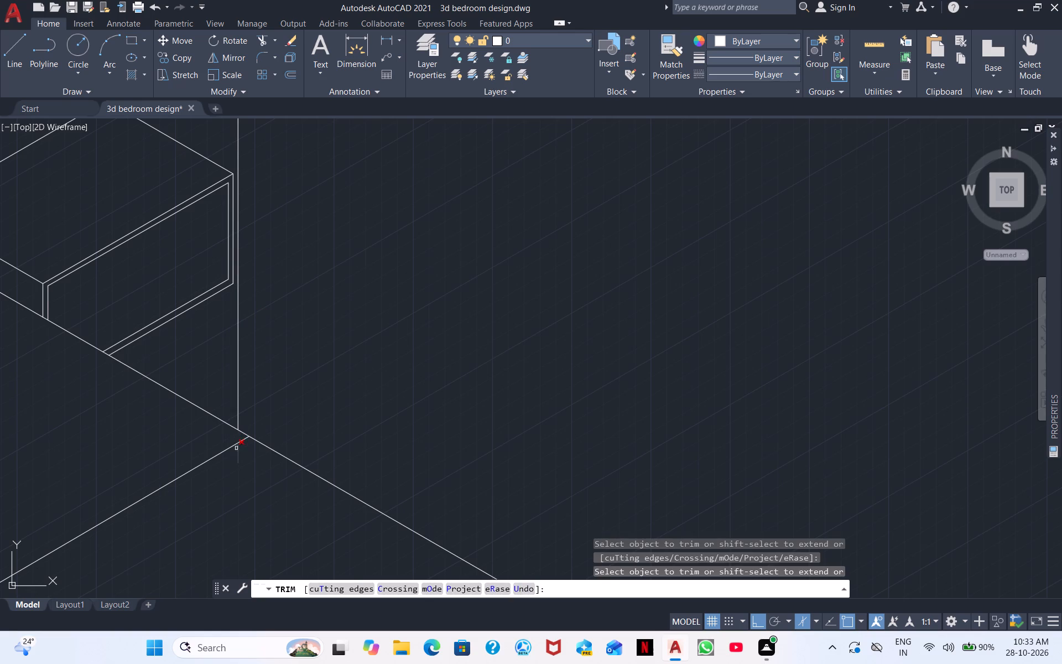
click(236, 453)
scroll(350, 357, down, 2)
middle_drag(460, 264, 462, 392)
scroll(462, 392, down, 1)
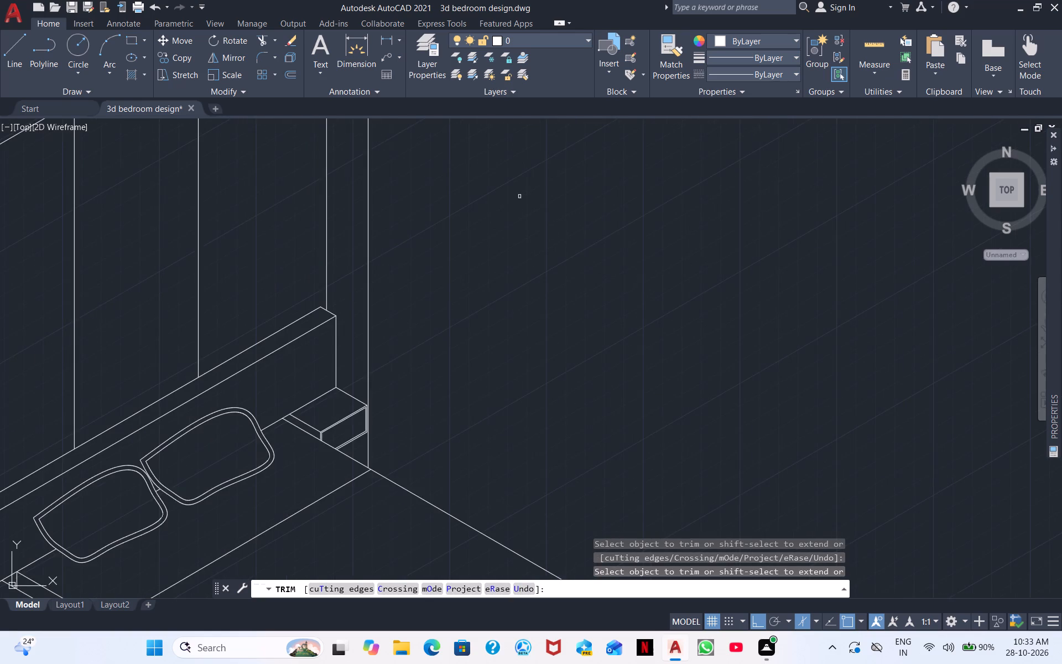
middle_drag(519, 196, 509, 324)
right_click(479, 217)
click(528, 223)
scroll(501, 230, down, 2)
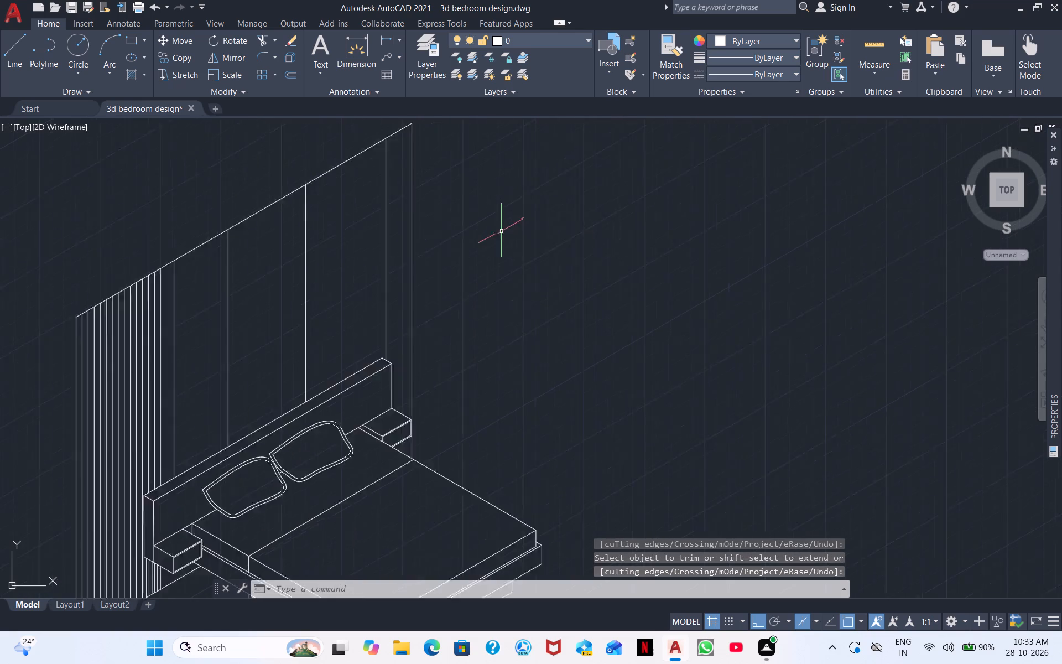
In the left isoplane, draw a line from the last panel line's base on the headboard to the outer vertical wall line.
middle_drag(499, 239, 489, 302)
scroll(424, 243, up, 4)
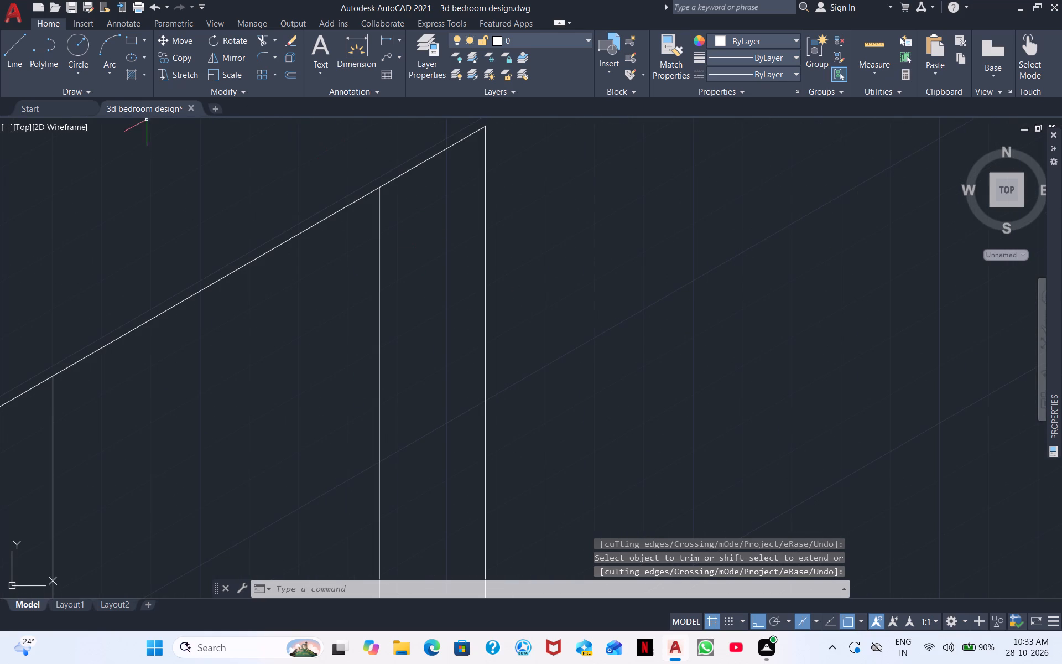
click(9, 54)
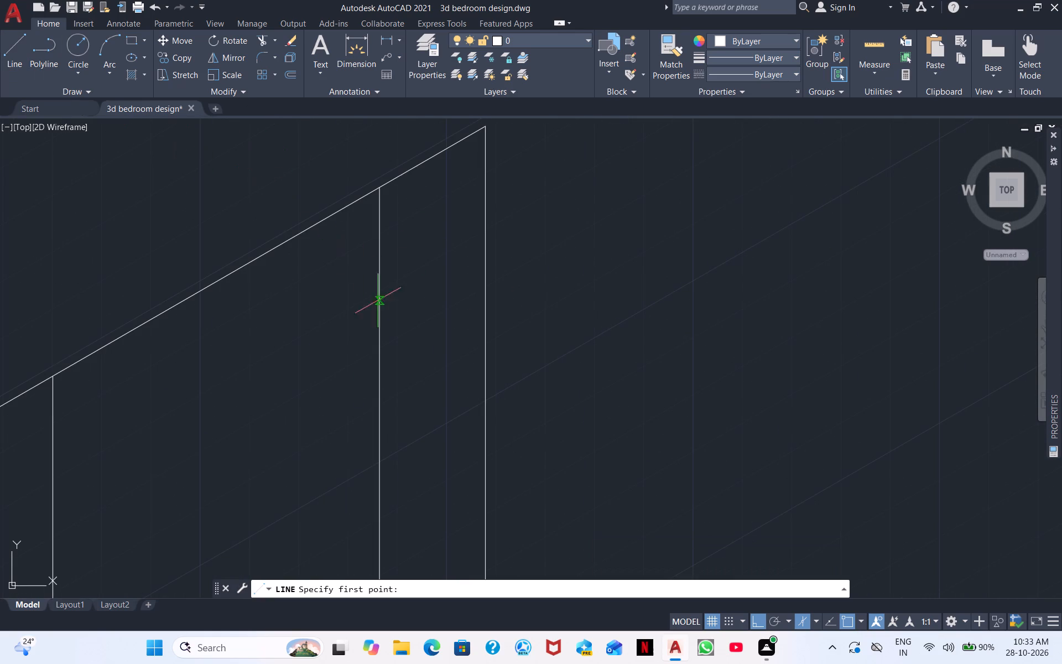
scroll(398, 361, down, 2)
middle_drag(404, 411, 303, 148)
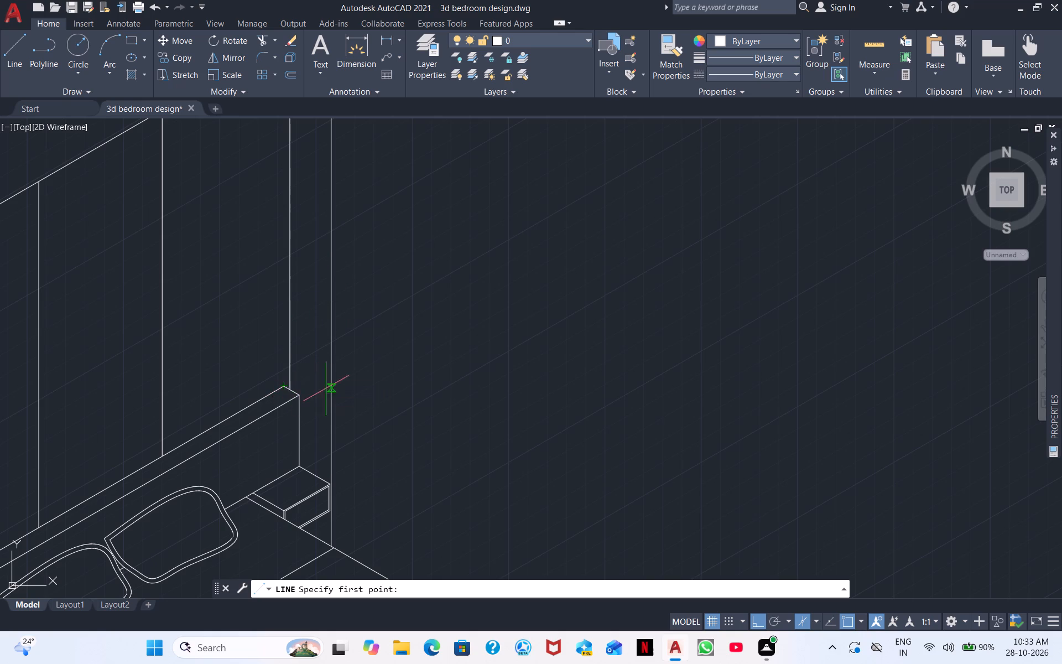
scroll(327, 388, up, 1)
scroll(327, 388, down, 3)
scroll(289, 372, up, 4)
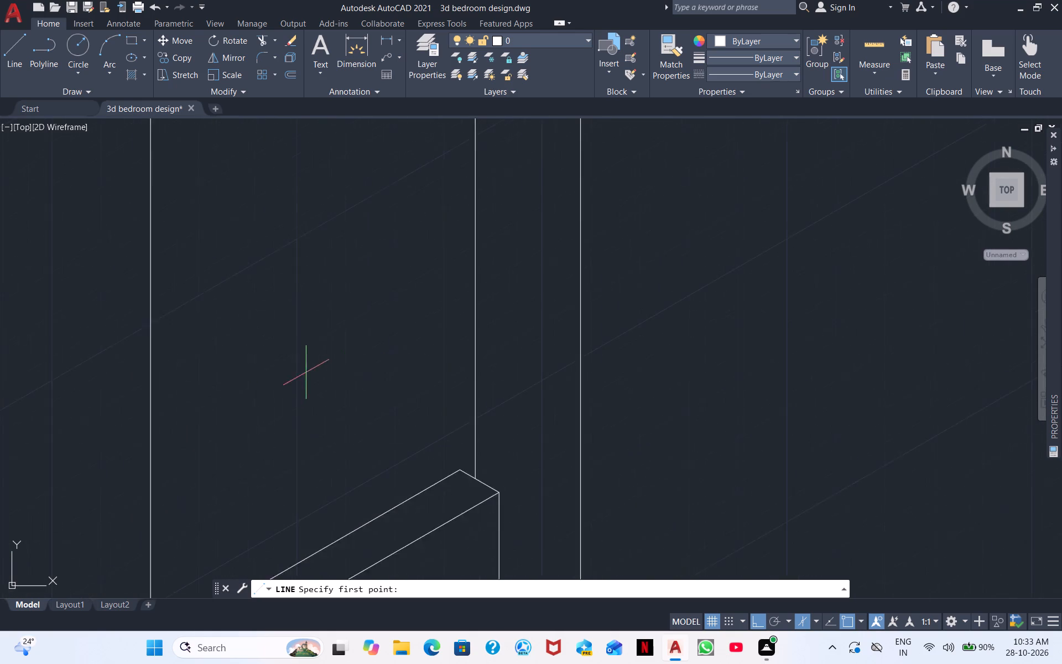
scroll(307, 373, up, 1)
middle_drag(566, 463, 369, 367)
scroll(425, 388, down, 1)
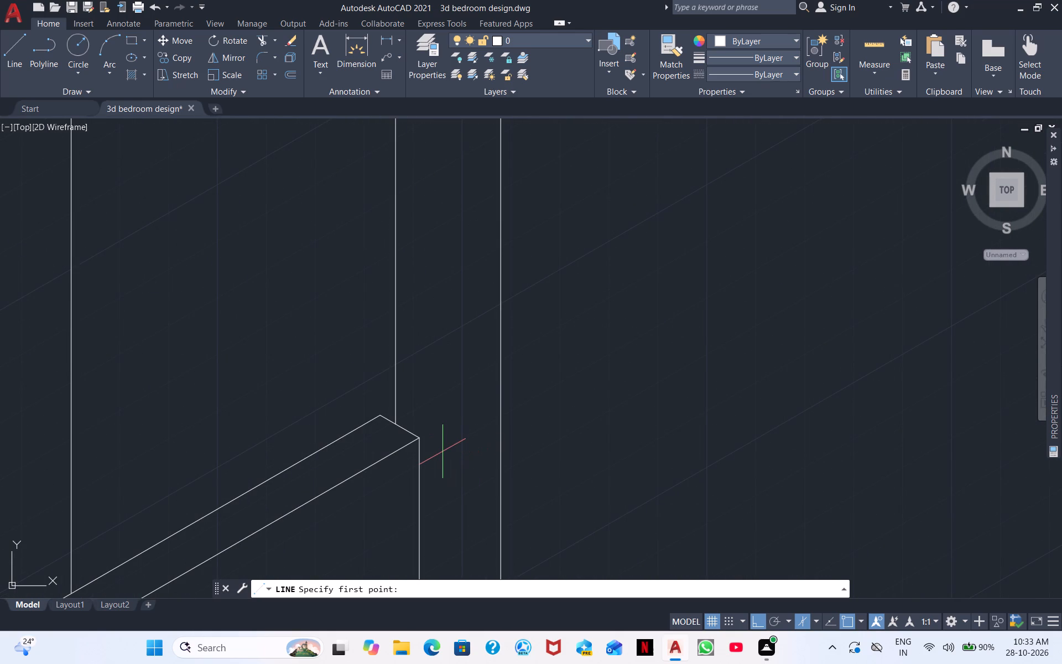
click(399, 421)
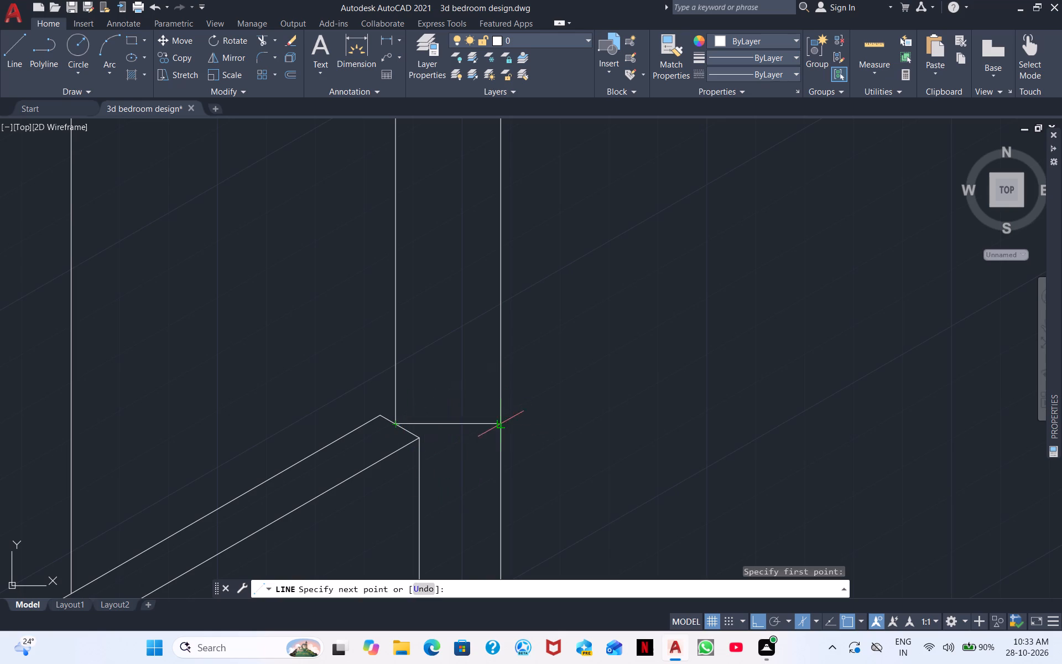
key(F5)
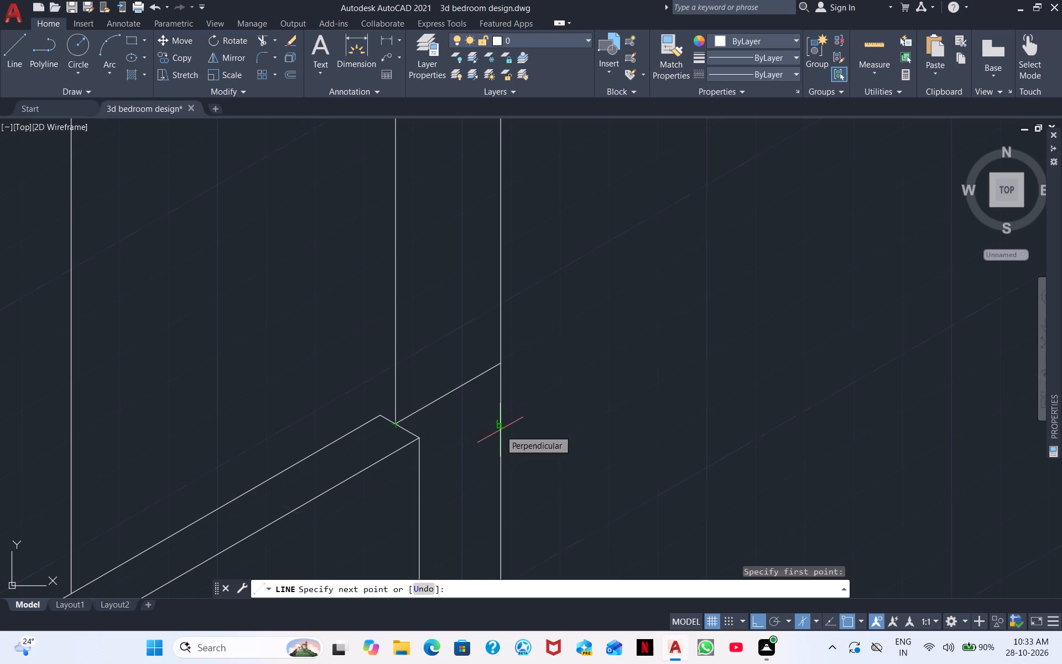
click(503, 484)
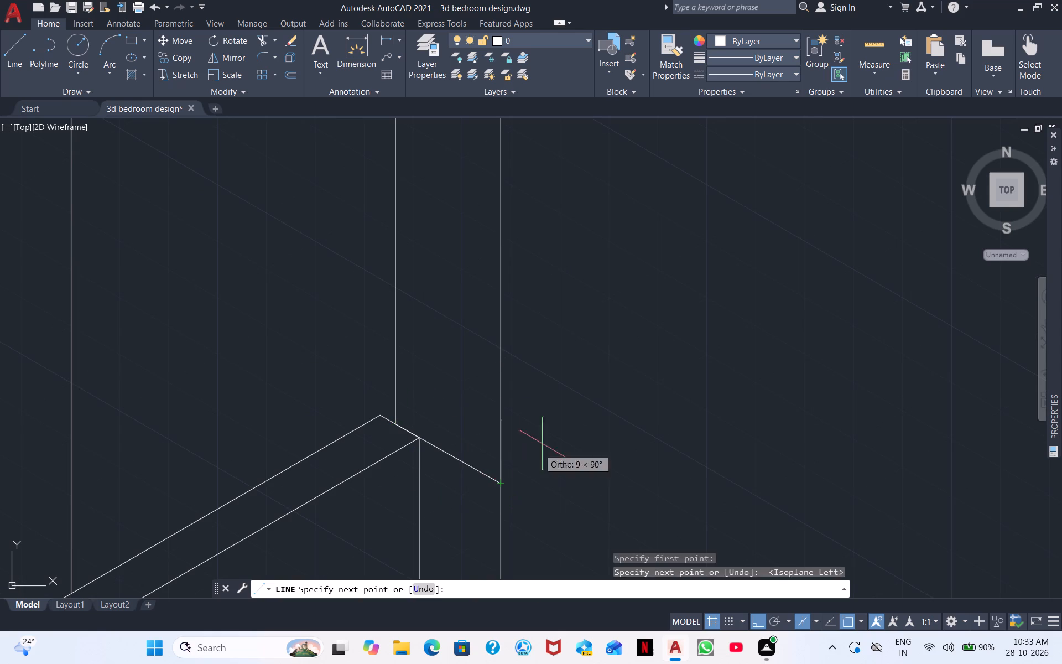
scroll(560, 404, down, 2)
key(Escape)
Erase the outer vertical wall line and the short line joining it to the headboard.
middle_drag(602, 365, 595, 470)
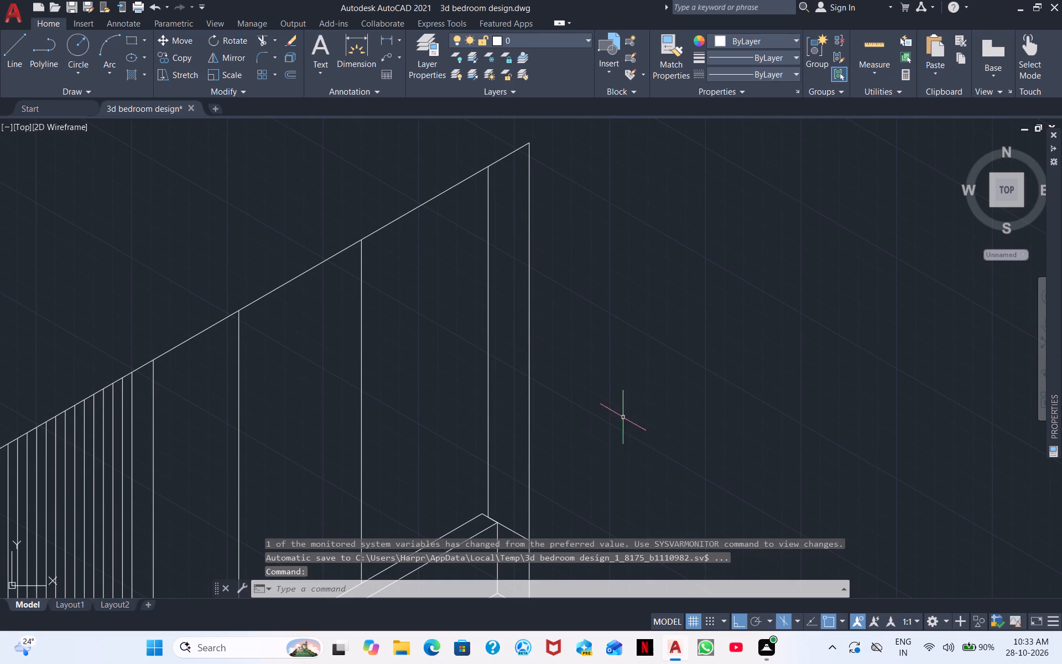
middle_drag(590, 409, 548, 240)
drag(515, 408, 487, 371)
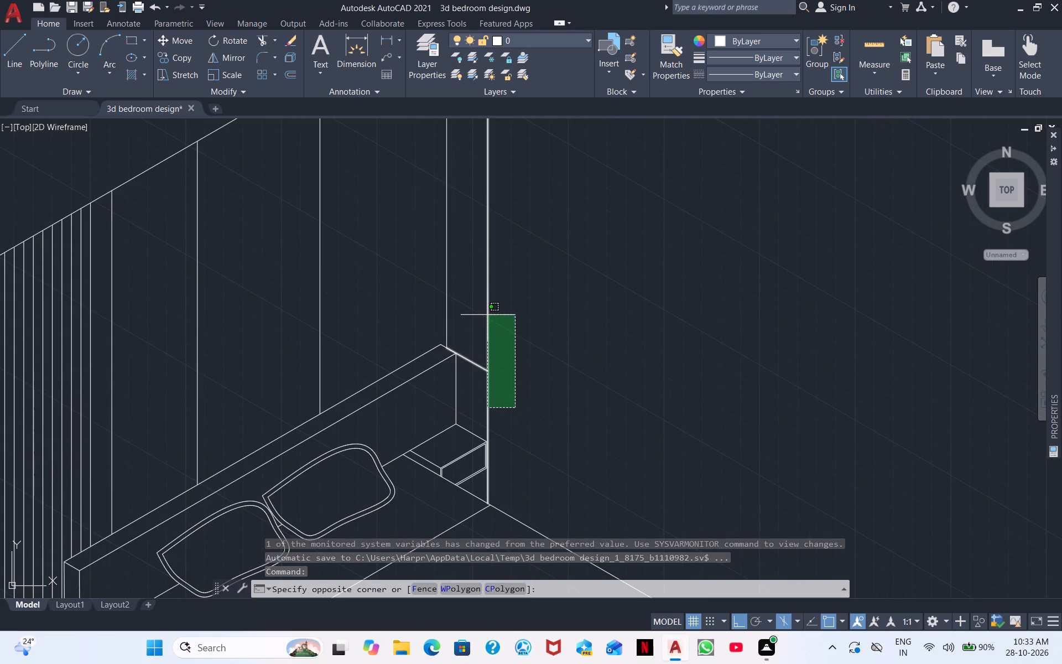
click(486, 314)
right_click(621, 326)
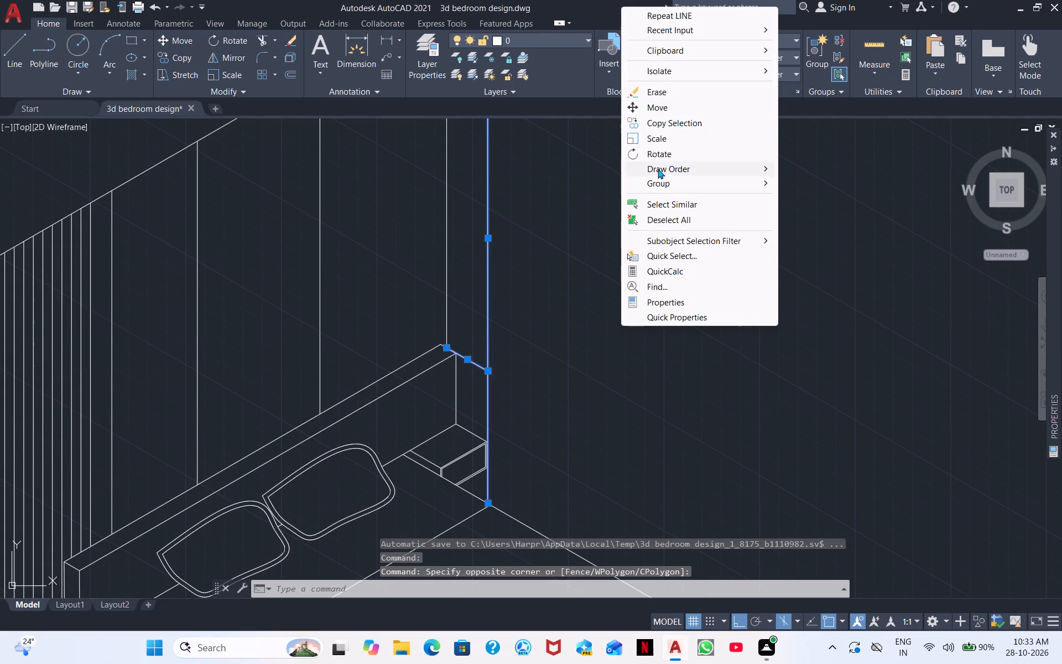
click(670, 95)
Draw an 80-unit line at 330° from the outer end of the headboard wall's top edge.
scroll(499, 260, down, 2)
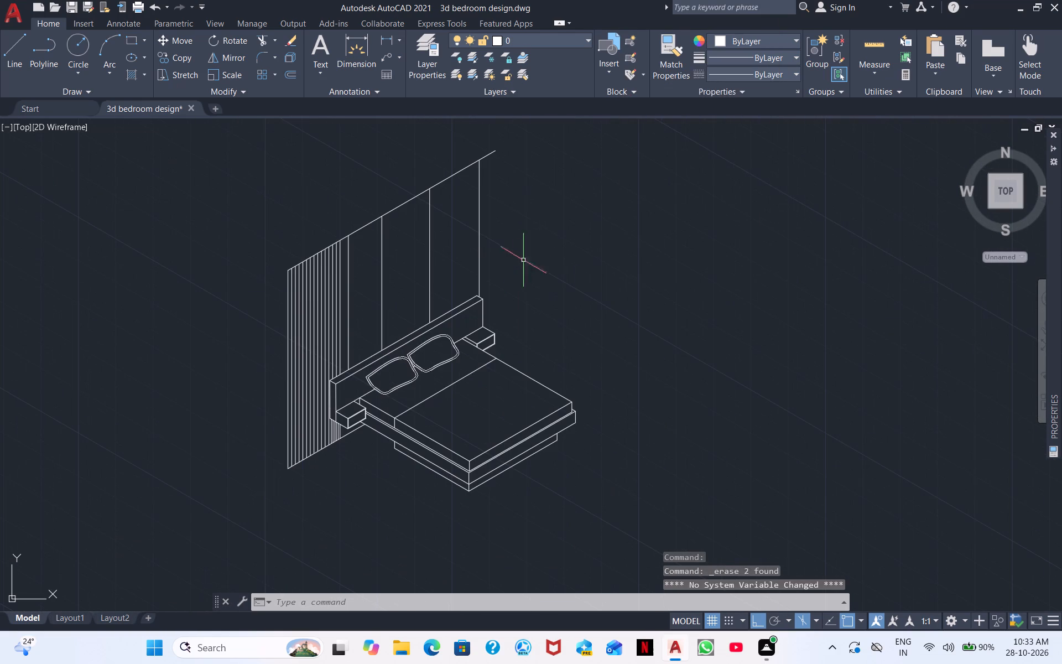
scroll(502, 164, up, 2)
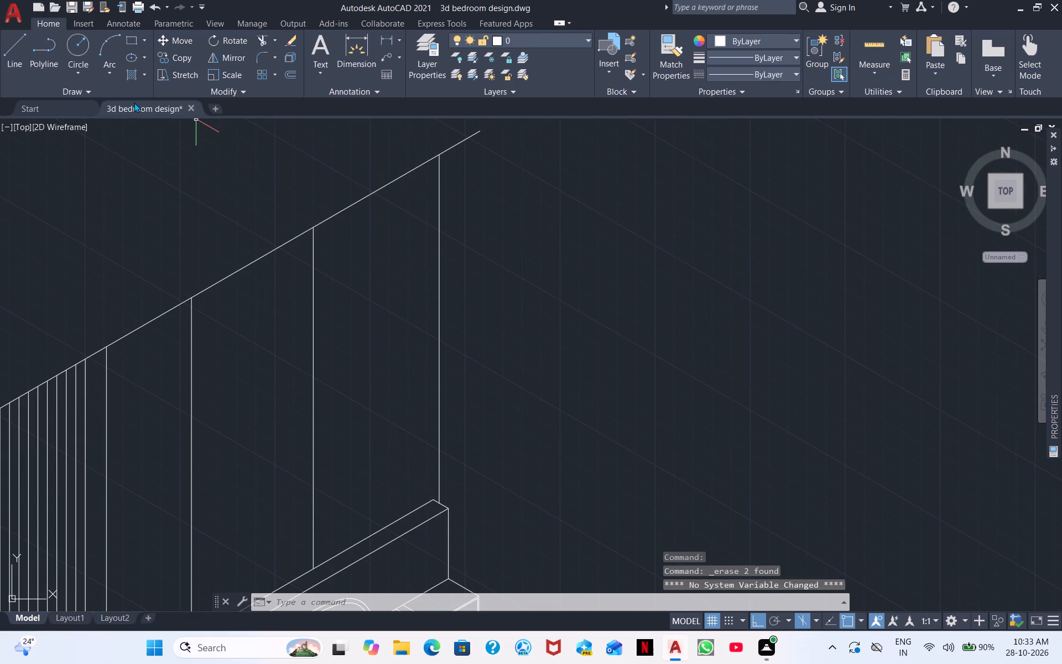
click(16, 51)
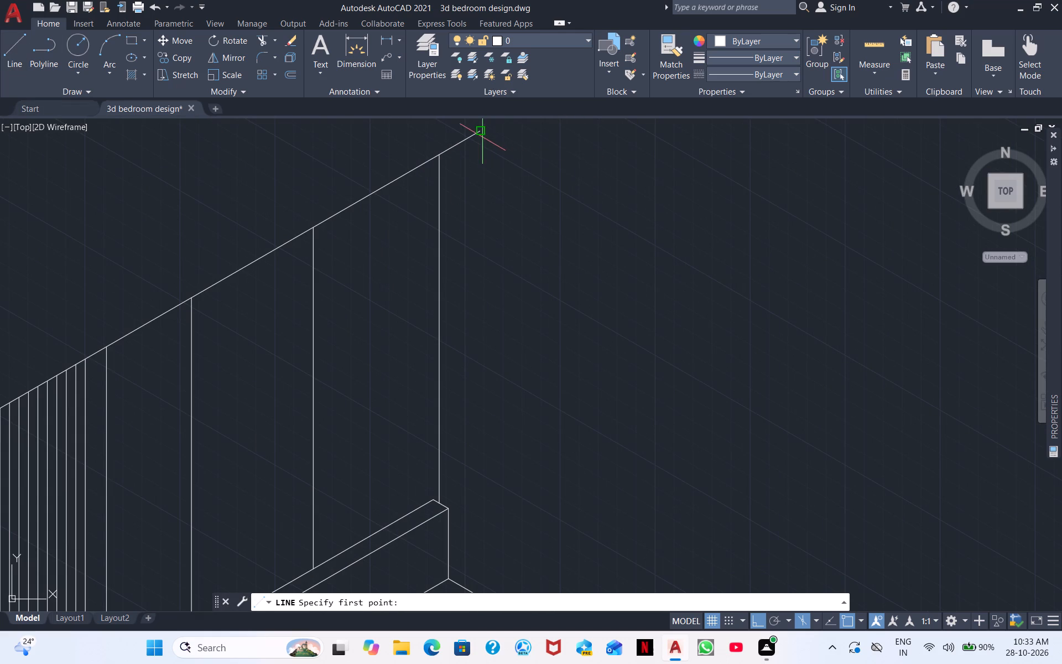
click(482, 137)
scroll(578, 578, down, 1)
middle_drag(591, 625, 490, 333)
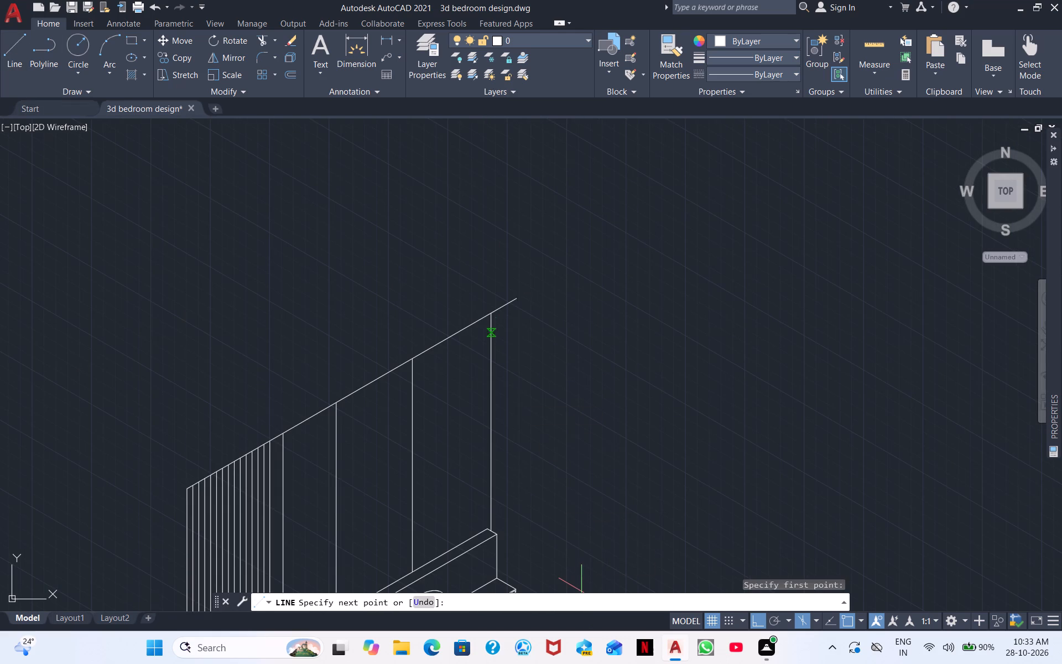
middle_drag(490, 333, 493, 345)
scroll(551, 440, down, 1)
middle_drag(565, 448, 489, 251)
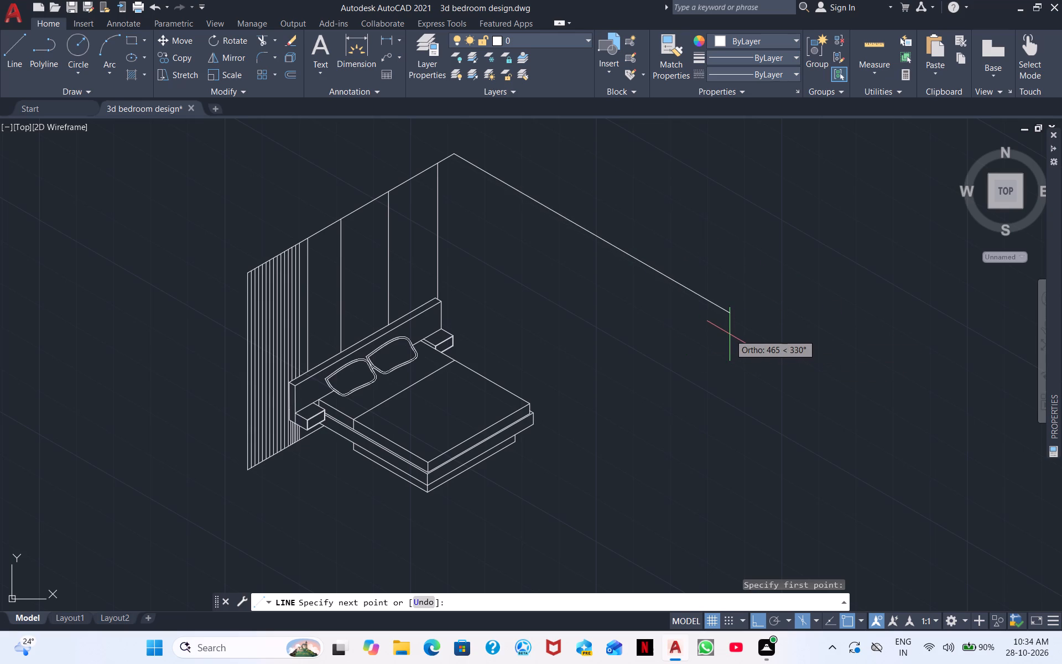
text(80)
key(Return)
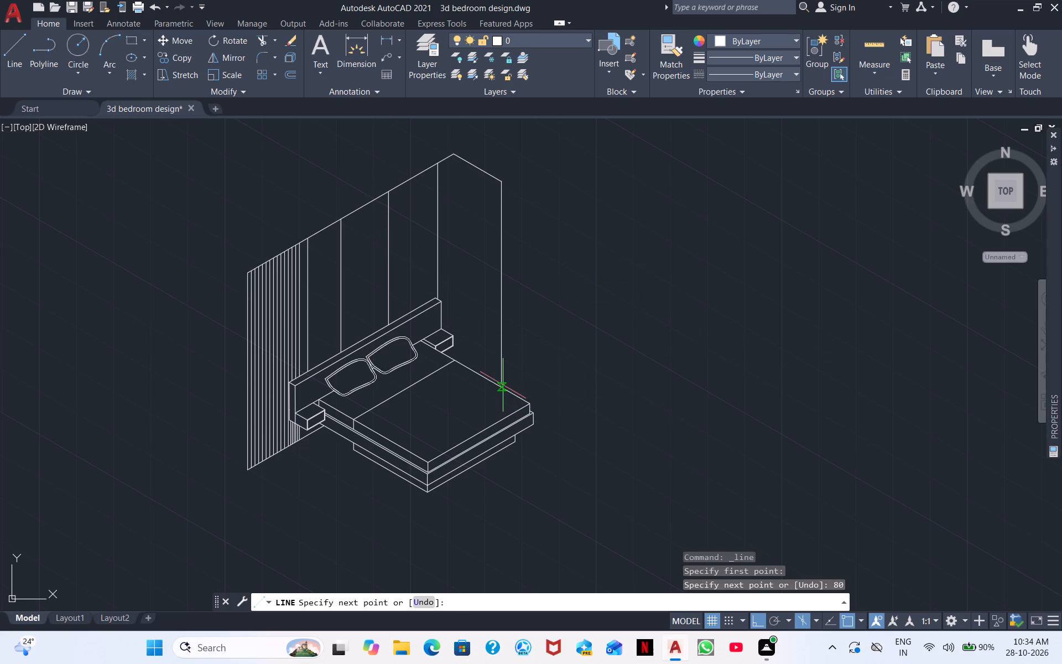
Continue the side wall's top edge with a 320-unit segment at 330°.
scroll(501, 386, up, 3)
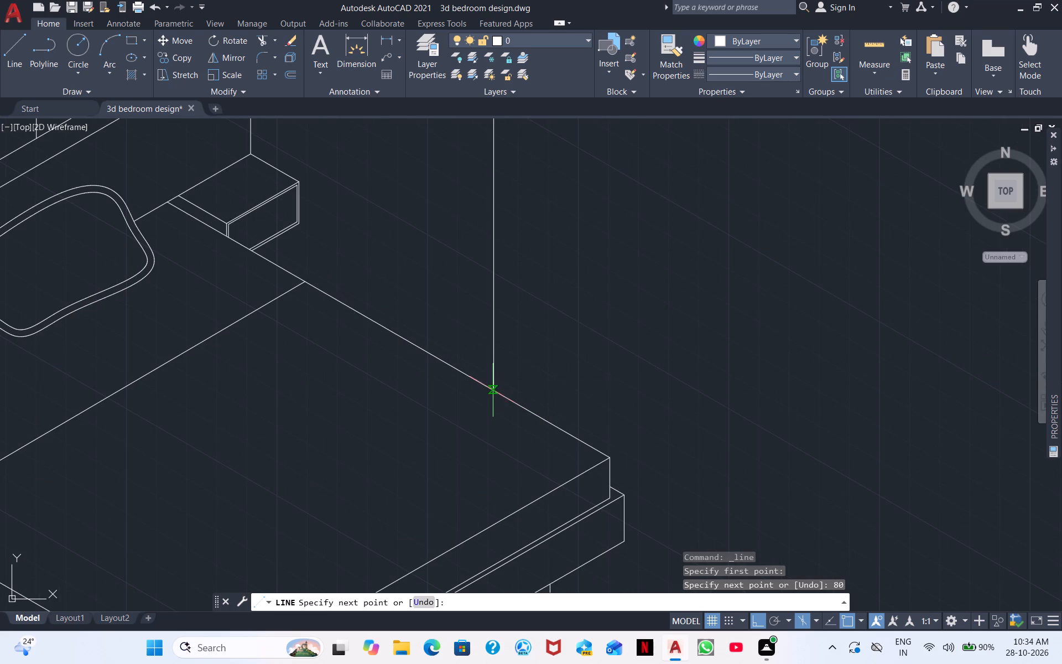
middle_drag(633, 274, 577, 506)
middle_drag(562, 263, 456, 653)
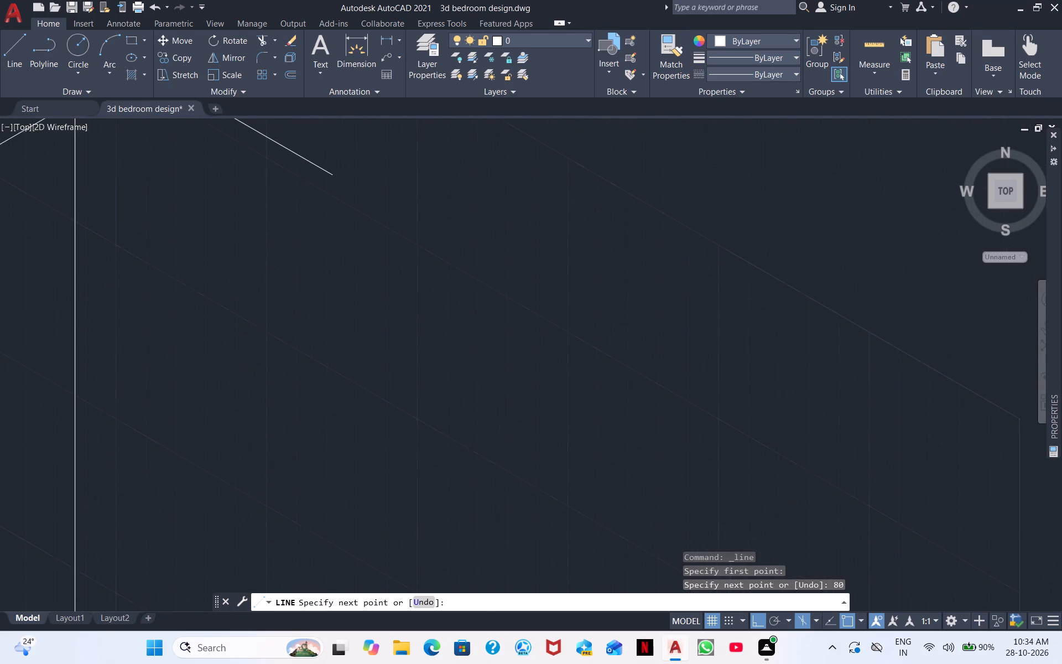
middle_drag(456, 653, 455, 661)
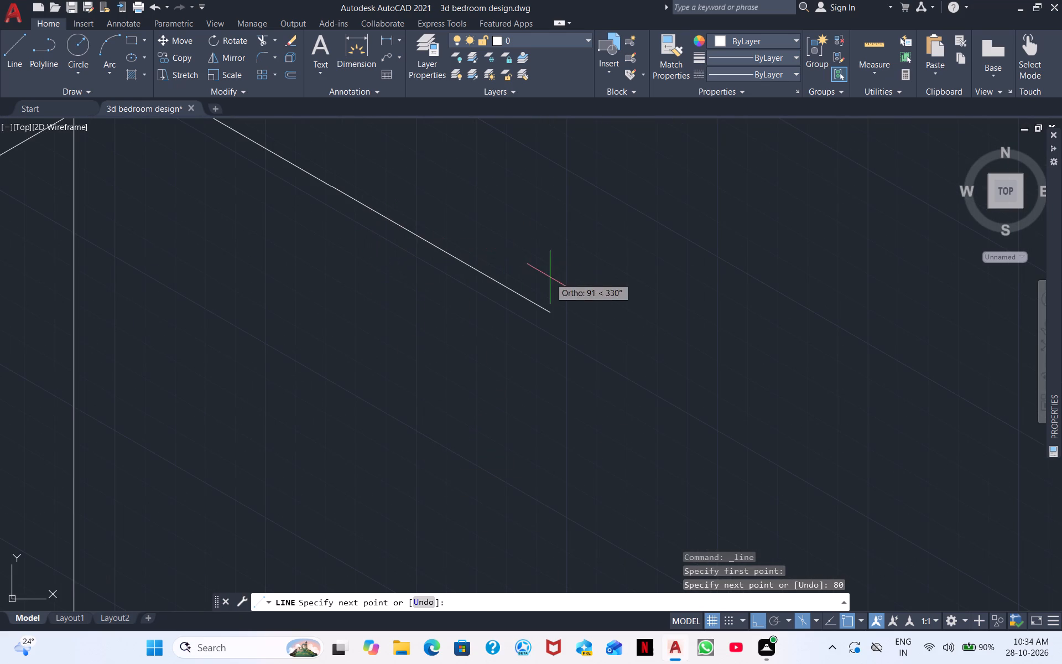
text(320)
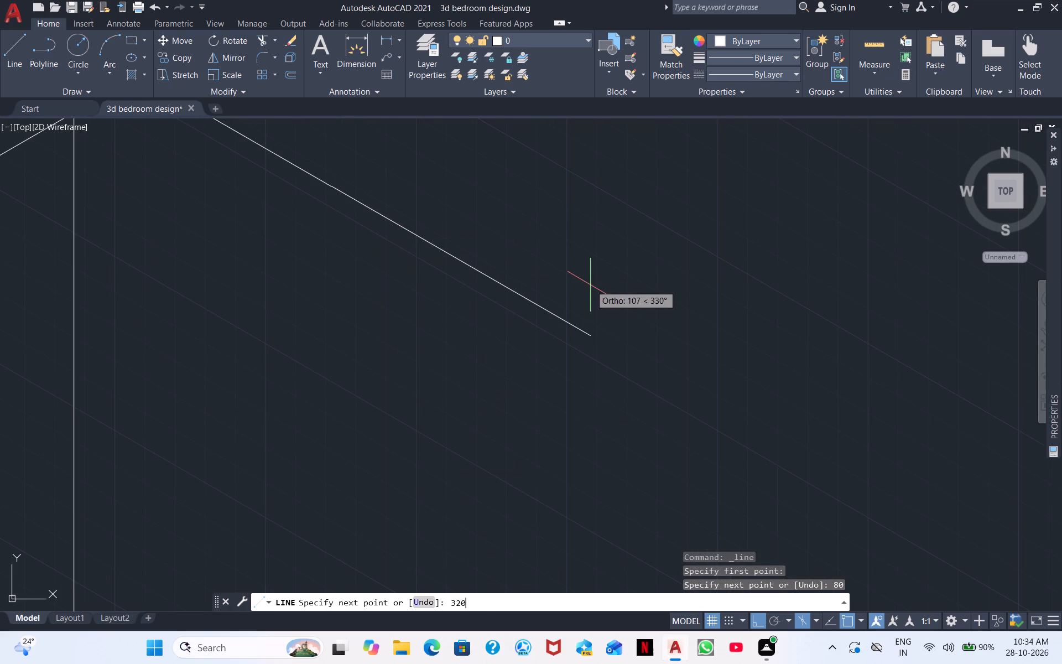
key(Return)
scroll(586, 340, down, 2)
scroll(754, 313, down, 3)
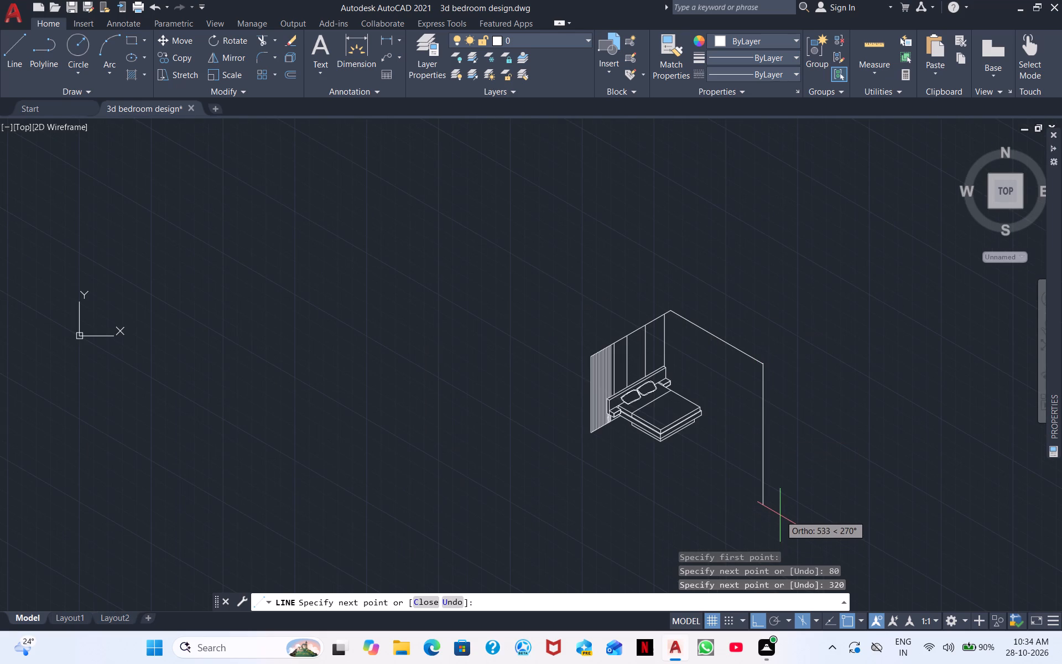
key(Escape)
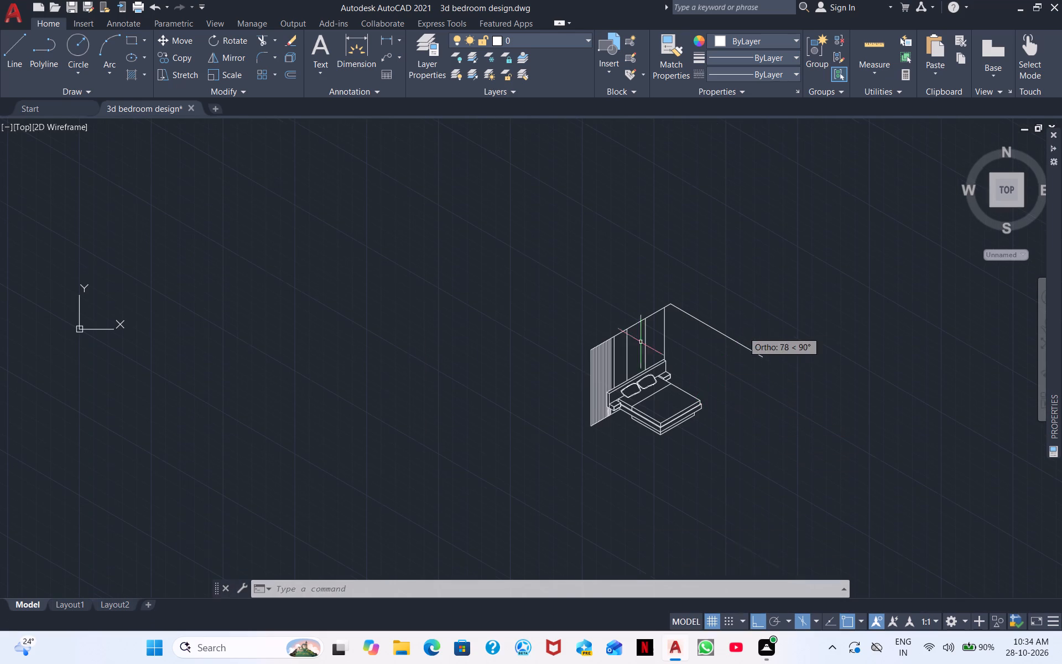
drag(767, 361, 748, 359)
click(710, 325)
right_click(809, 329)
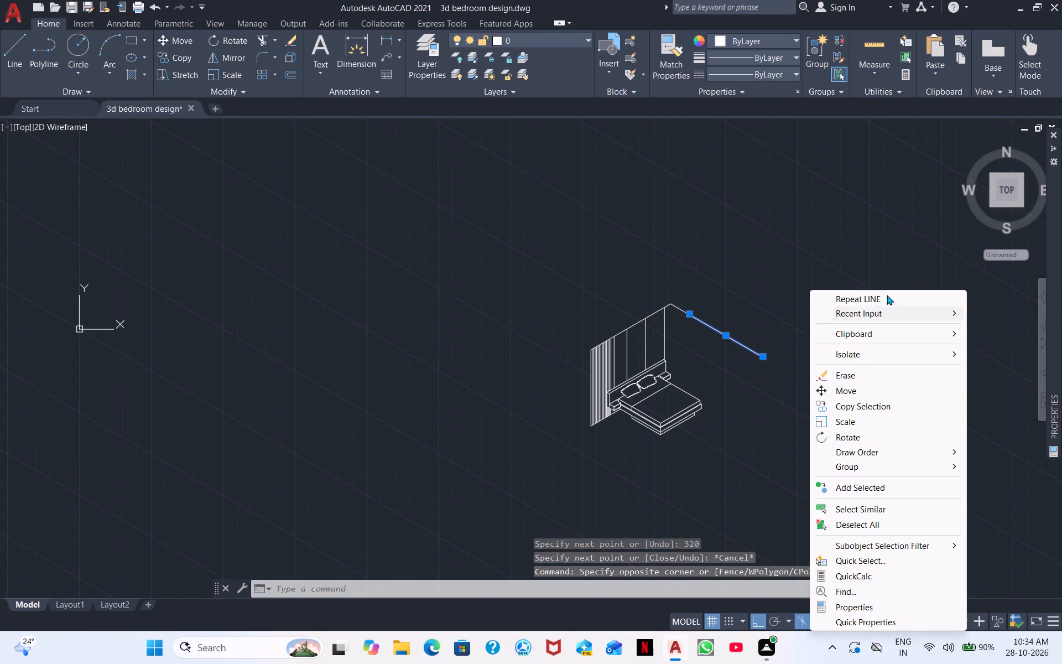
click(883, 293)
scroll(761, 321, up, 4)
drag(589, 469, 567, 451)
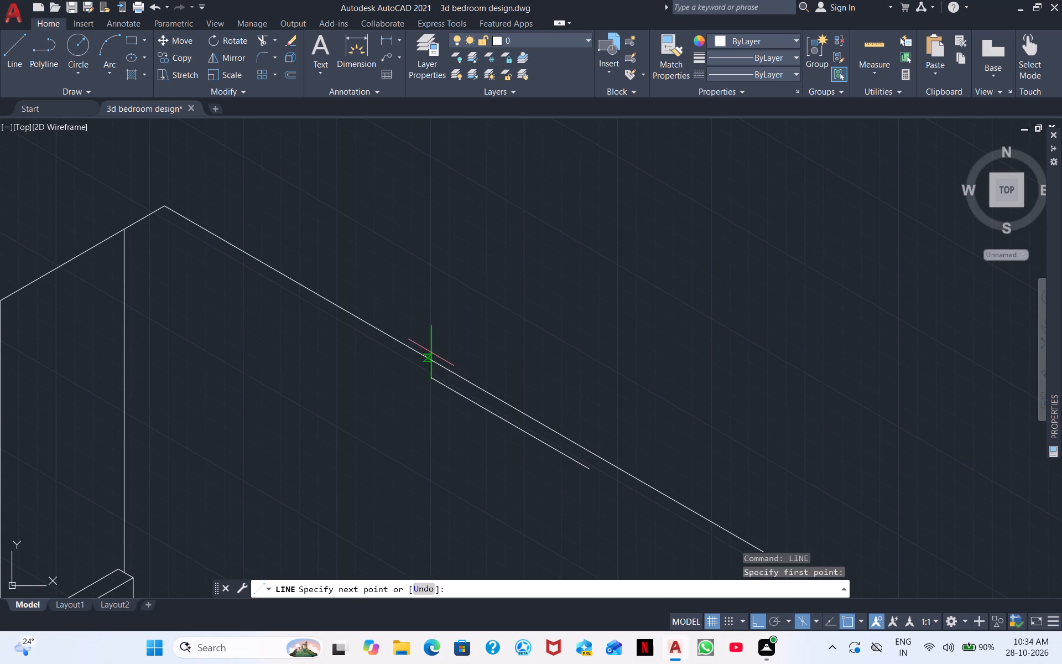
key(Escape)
Erase both segments of the side wall's top edge, the 80-unit and the 320-unit lines.
drag(532, 449, 466, 375)
click(408, 318)
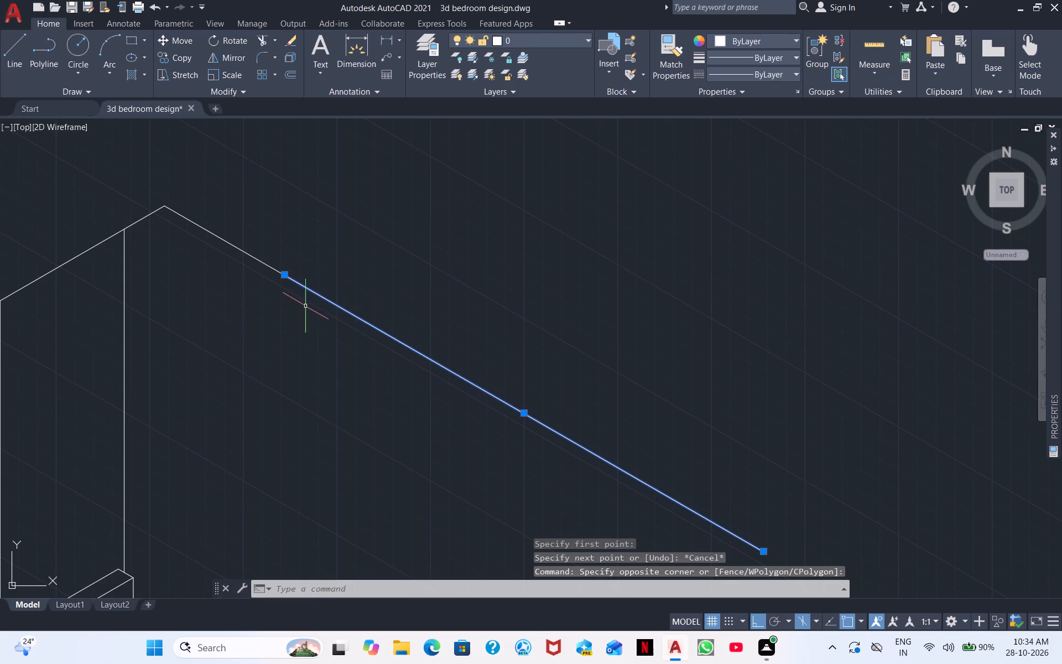
drag(304, 307, 274, 290)
click(220, 232)
right_click(418, 232)
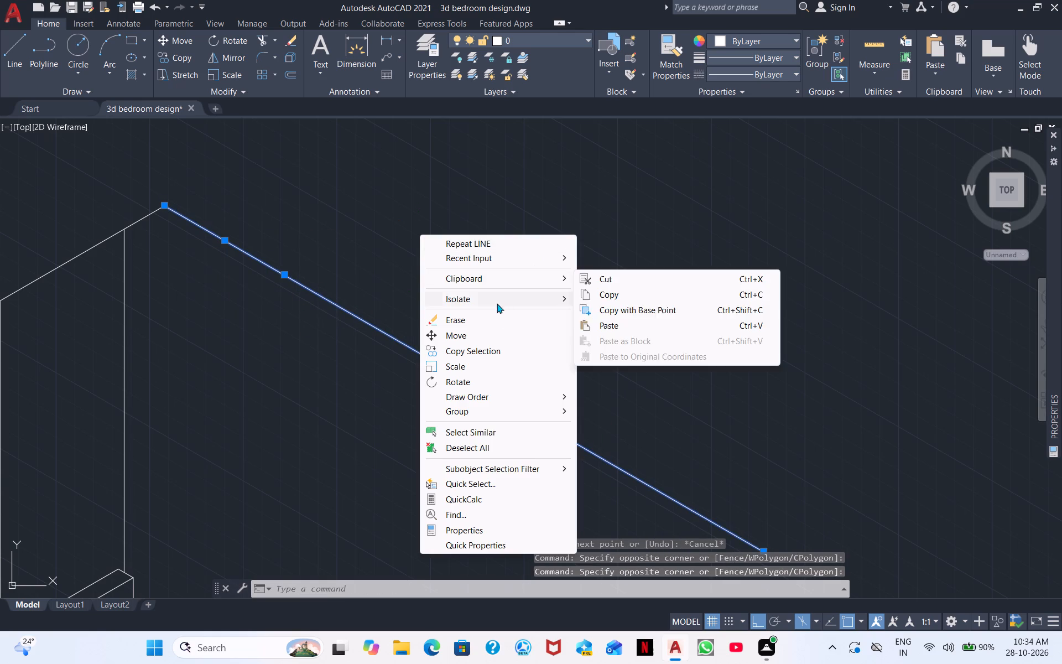
click(492, 318)
Draw the side wall's top edge as one 320-unit line at 330° from the outer end of the headboard wall's top edge.
middle_drag(356, 242, 471, 236)
right_drag(381, 251, 381, 257)
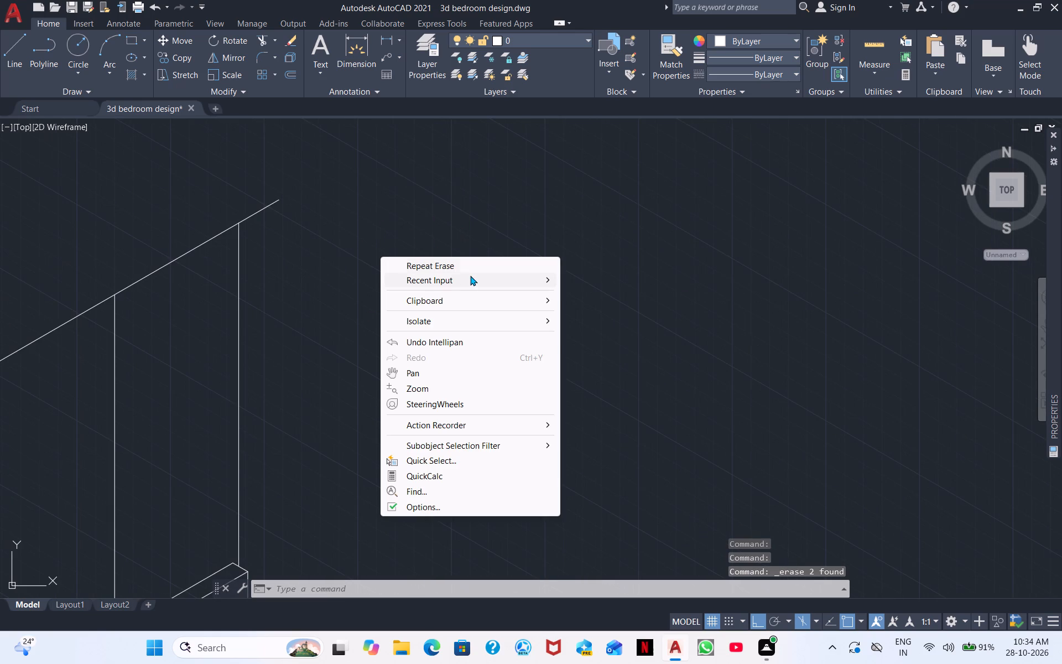
click(469, 277)
click(613, 289)
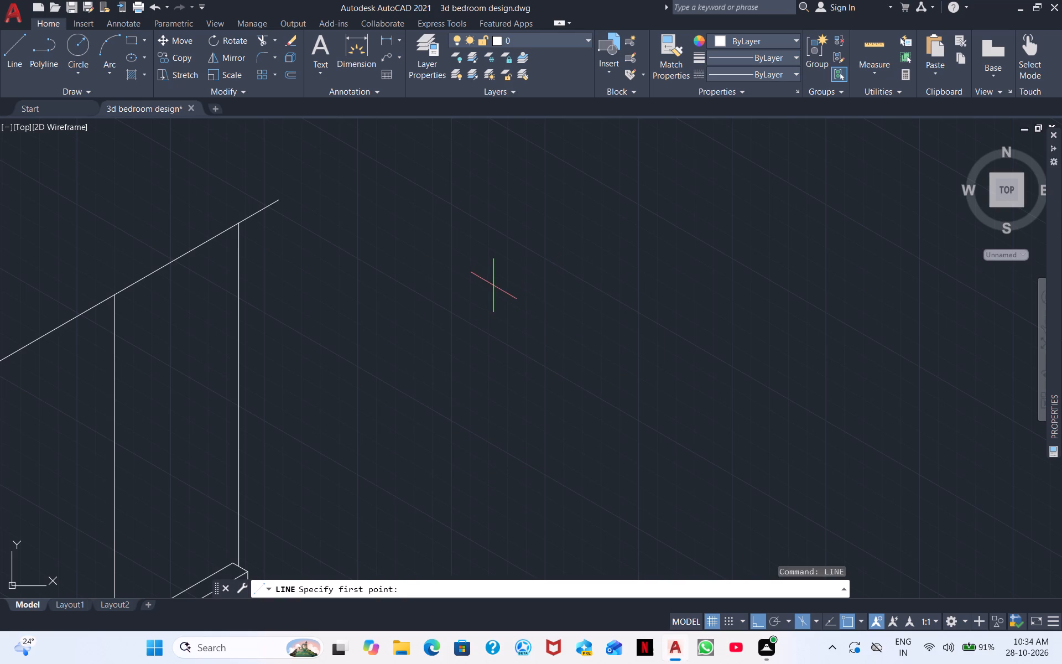
middle_drag(493, 286, 577, 328)
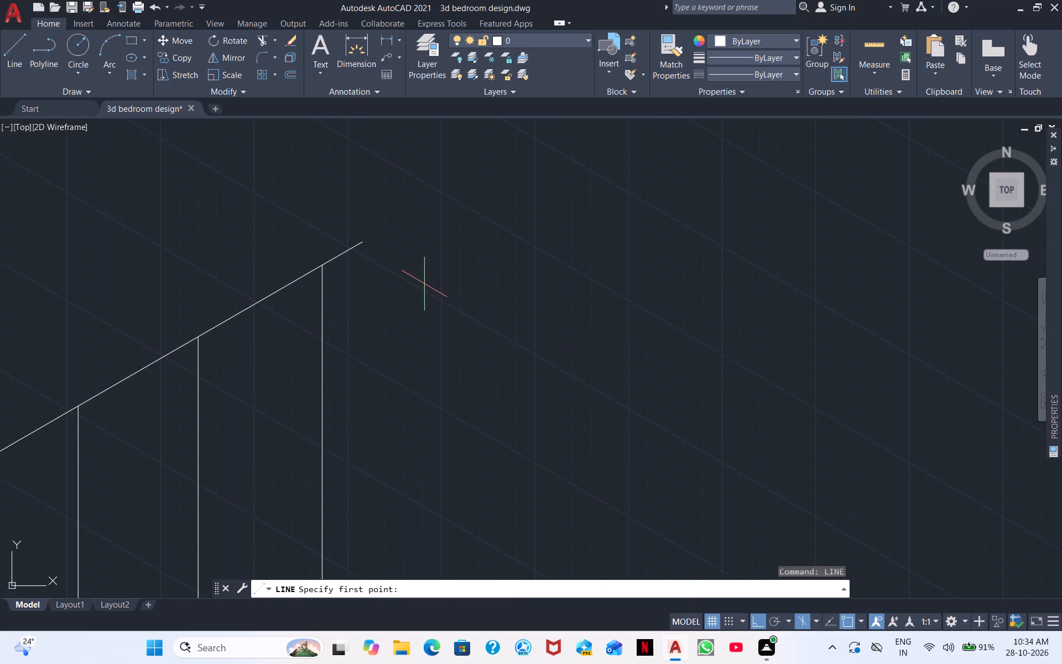
click(361, 242)
middle_drag(650, 370, 532, 193)
scroll(537, 200, down, 2)
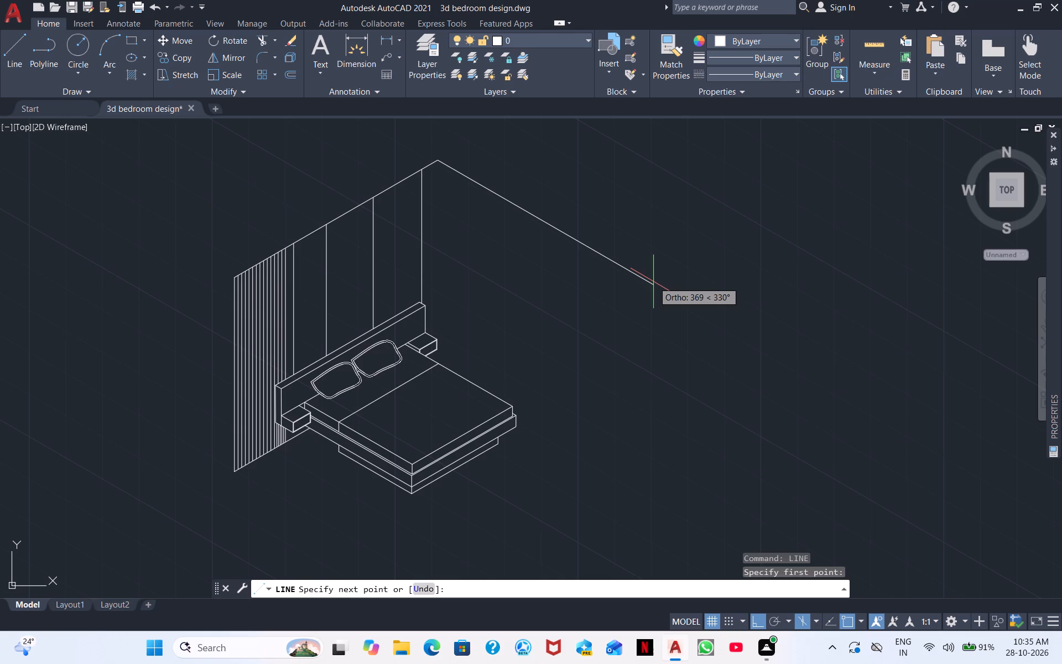
key(3)
text(20)
key(Return)
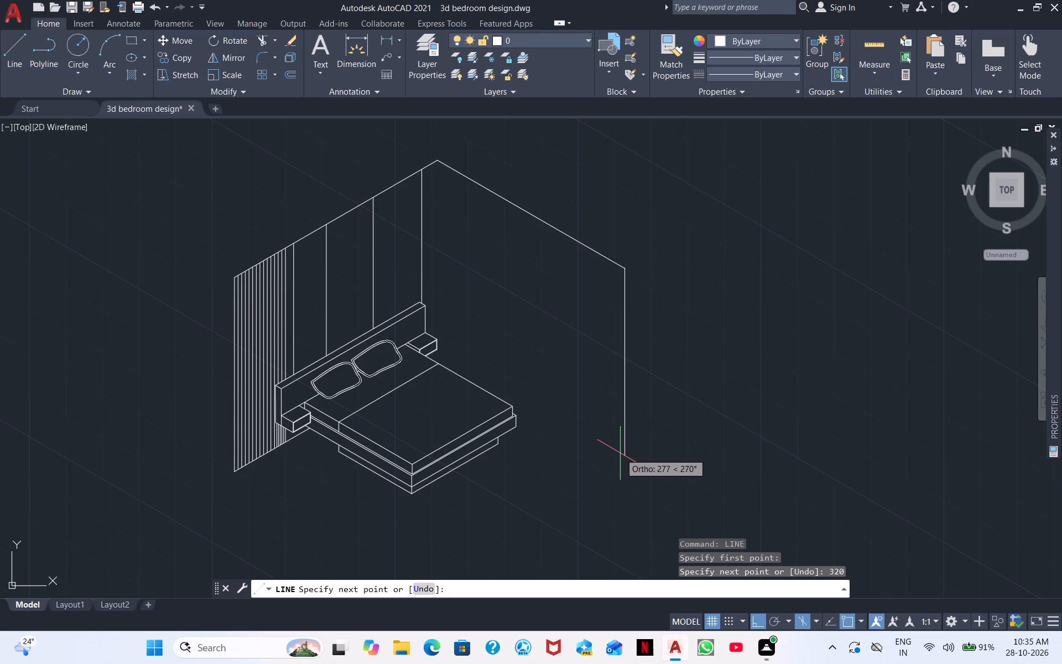
Continue with a 240-unit vertical line downward at 270° as the side wall's outer edge, and finish the line.
text(240)
key(Return)
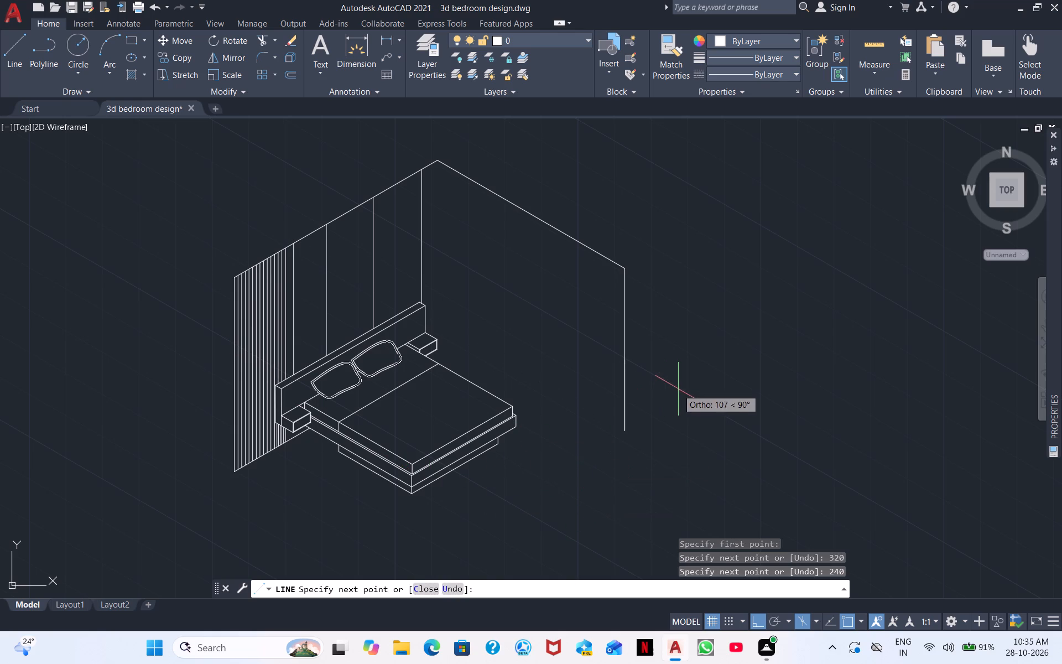
right_click(678, 411)
click(718, 424)
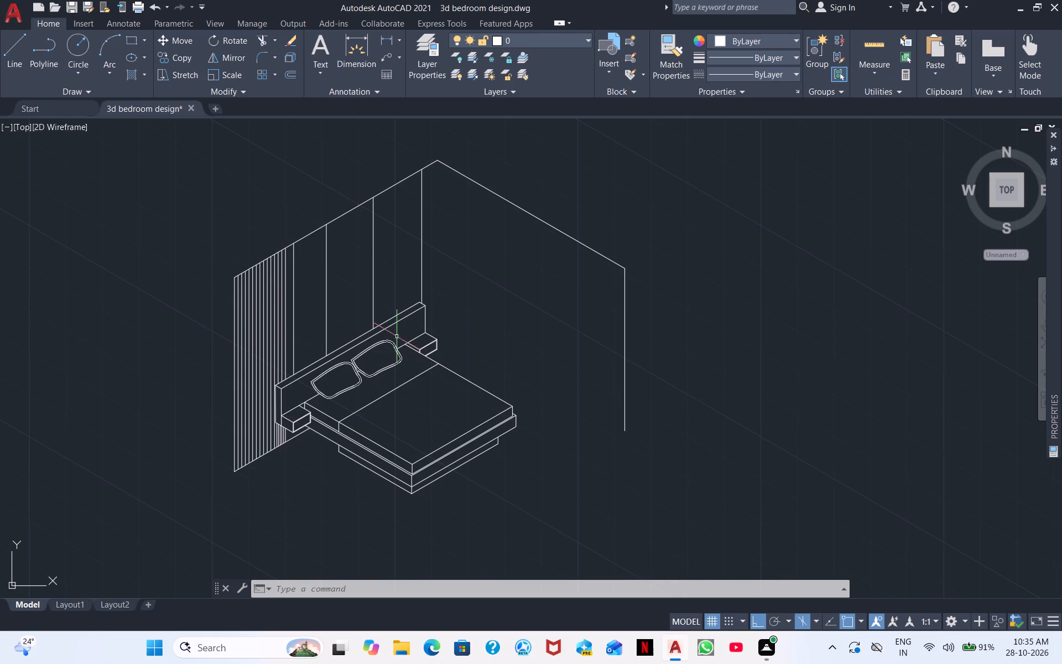
Draw a vertical line about 369 units straight down from the top corner where the two walls meet.
click(19, 37)
click(439, 154)
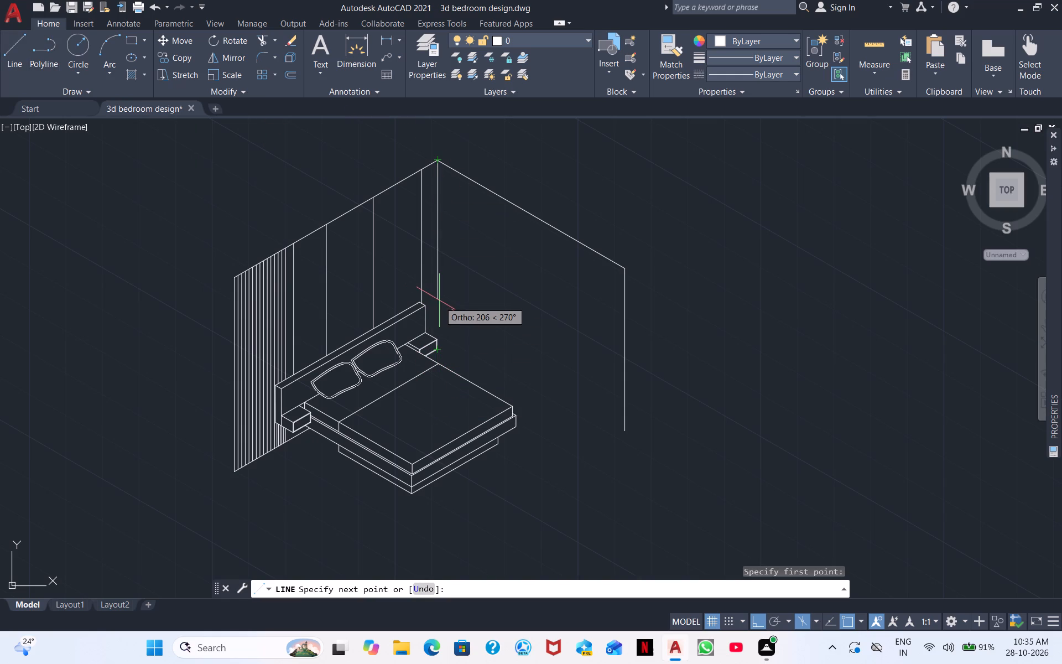
click(451, 418)
right_click(484, 344)
click(501, 347)
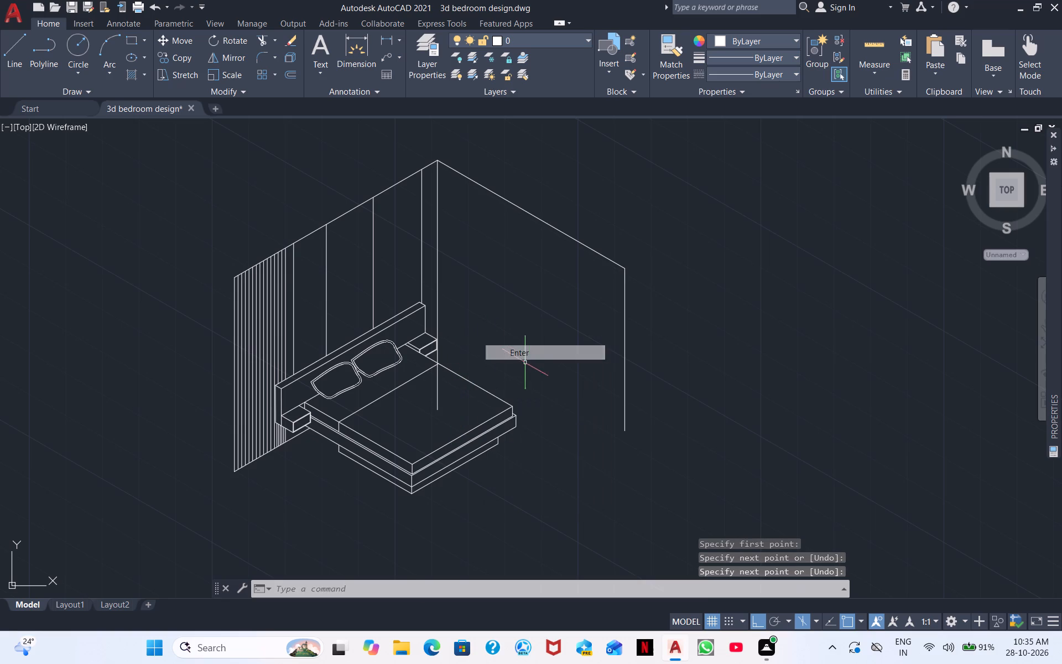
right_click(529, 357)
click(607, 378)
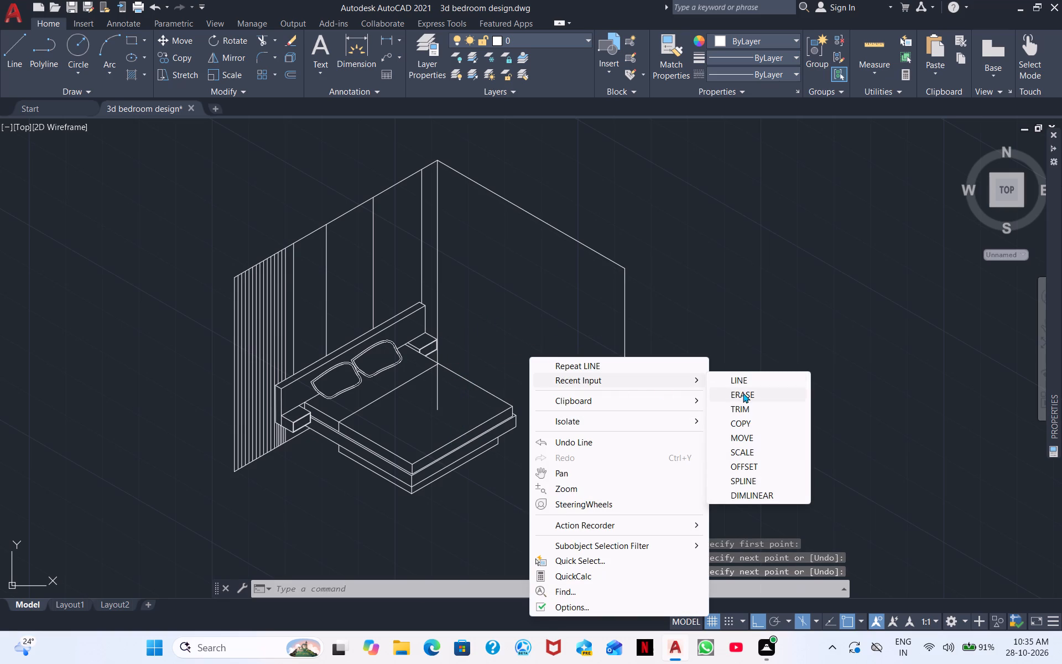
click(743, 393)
Trim away the part of the wall corner's vertical line that runs across the bed, keeping it down to the bed's edge.
scroll(644, 379, up, 3)
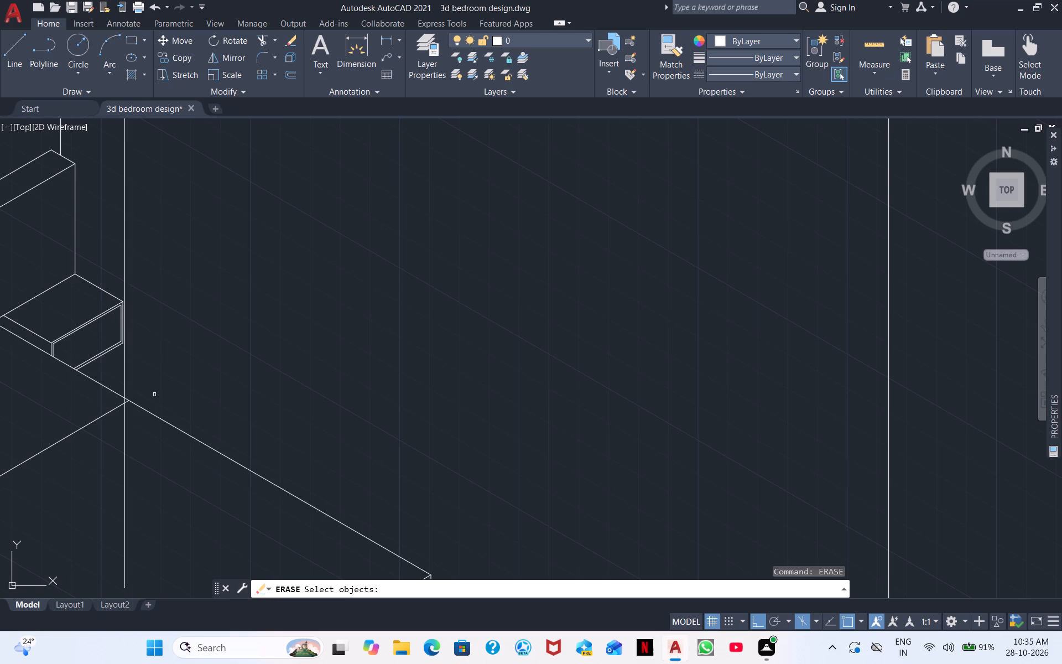
click(259, 38)
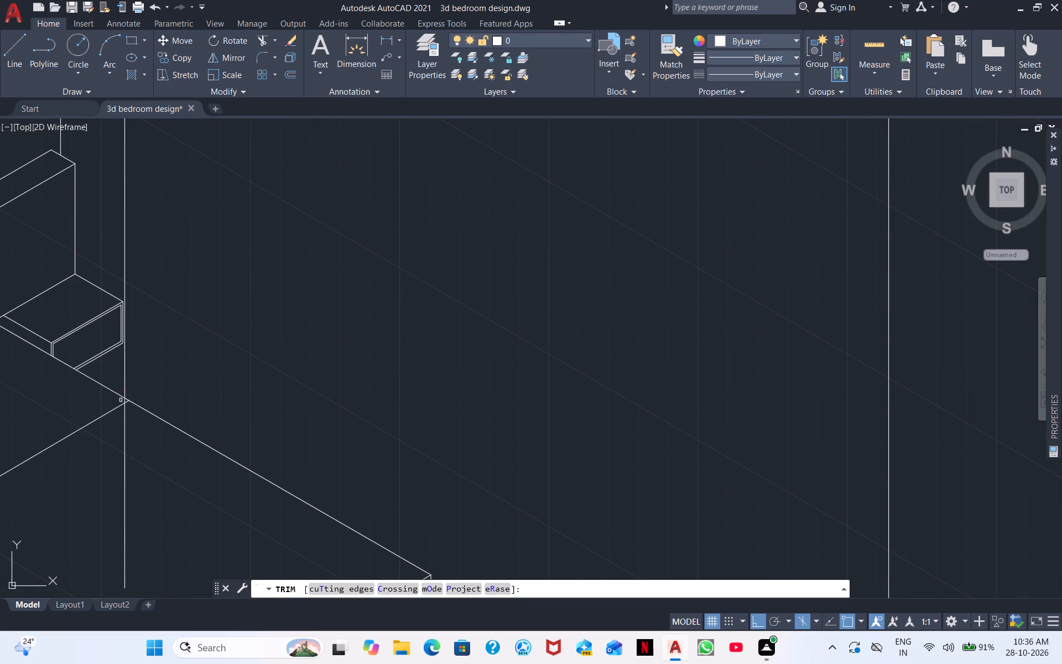
scroll(121, 400, up, 4)
drag(142, 403, 106, 407)
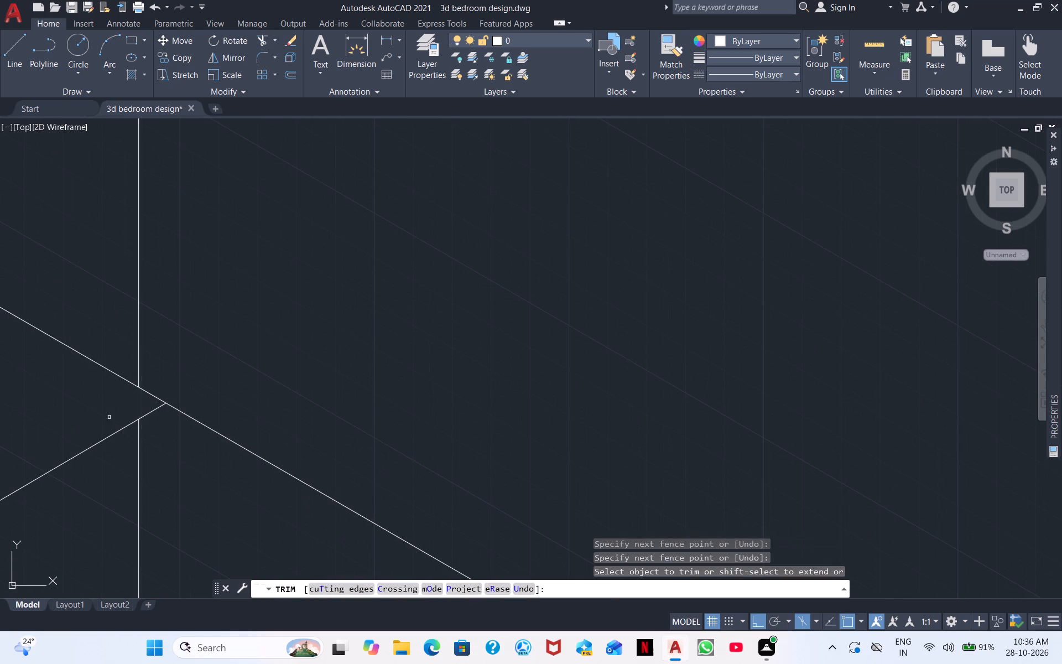
drag(137, 471, 85, 484)
scroll(272, 282, down, 2)
middle_drag(330, 216, 320, 278)
scroll(330, 221, down, 2)
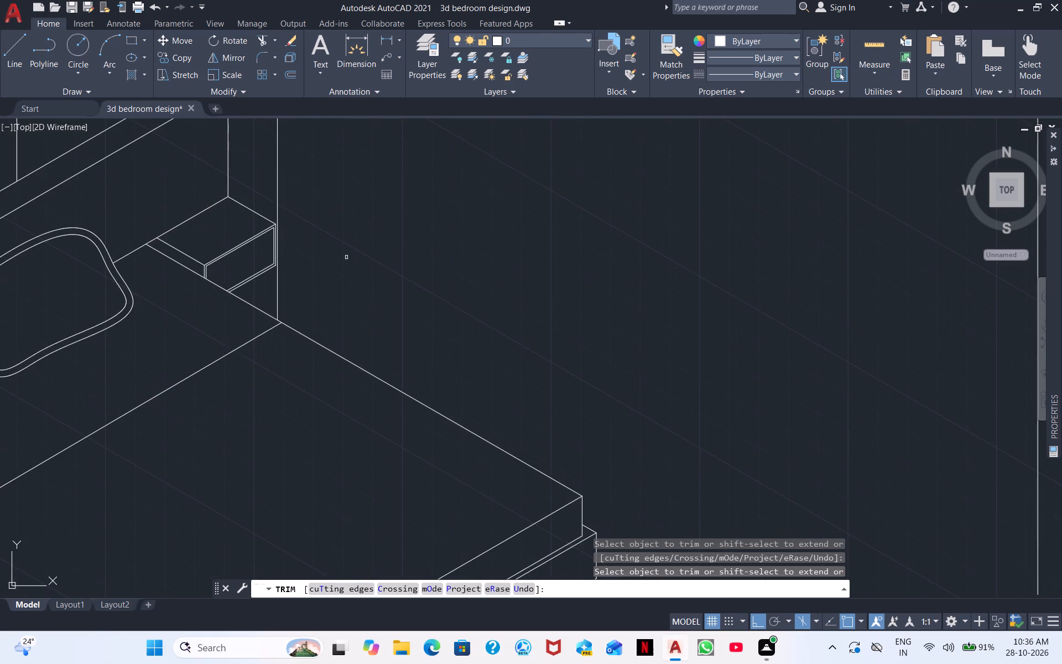
middle_drag(358, 222, 361, 454)
scroll(339, 303, down, 2)
right_click(421, 321)
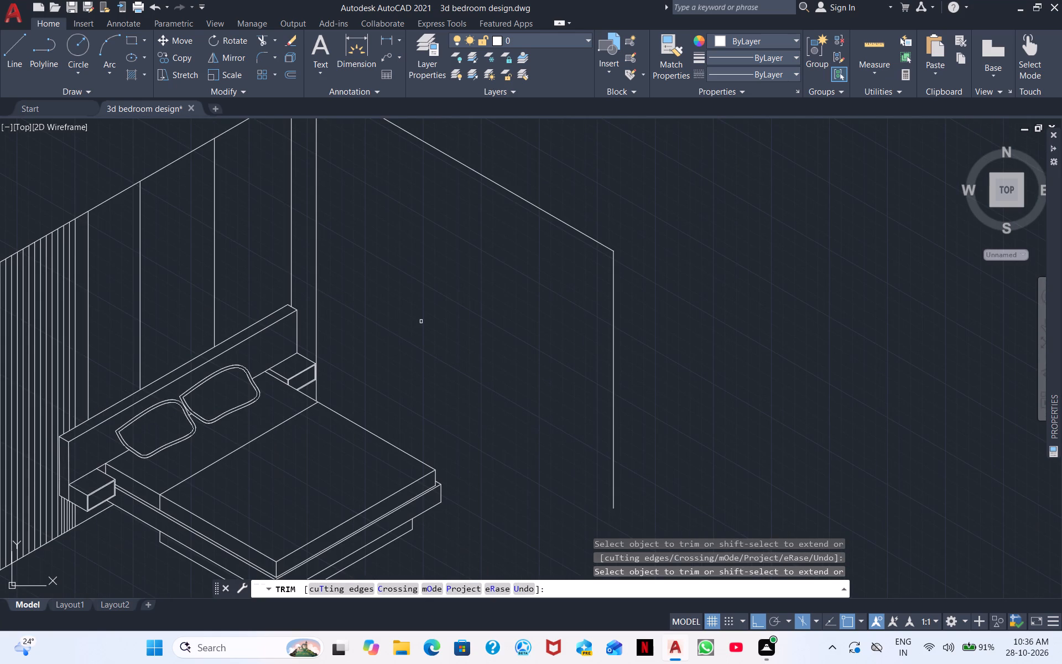
click(451, 331)
Draw a thin upper shelf between the last panel line and the wall corner line, with two 30° edges joined at the corner.
middle_drag(345, 236, 381, 362)
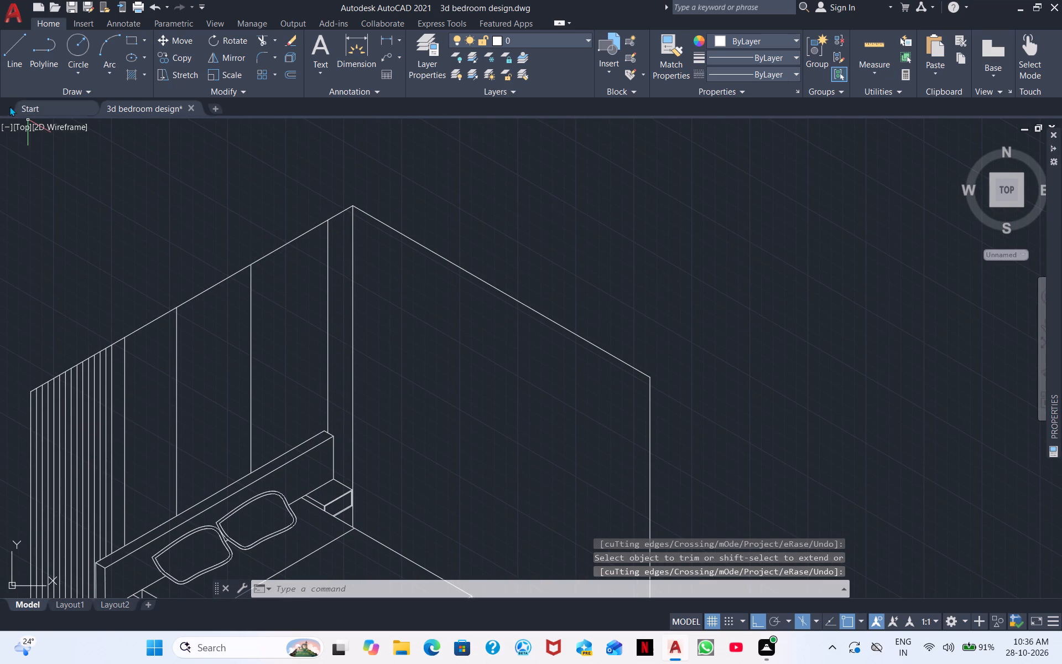
click(4, 41)
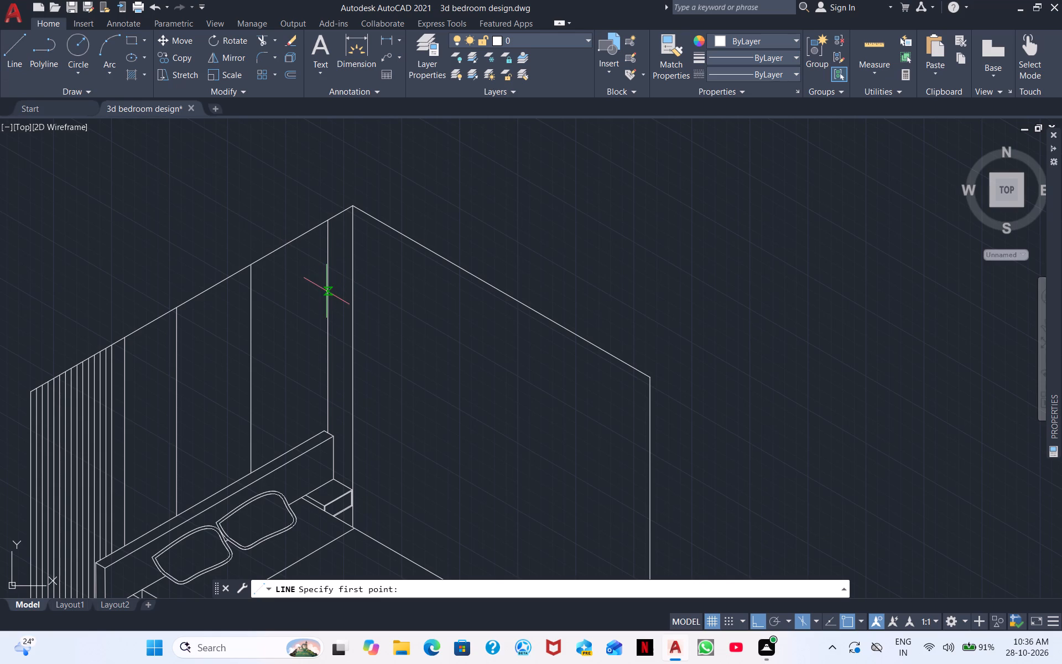
click(326, 291)
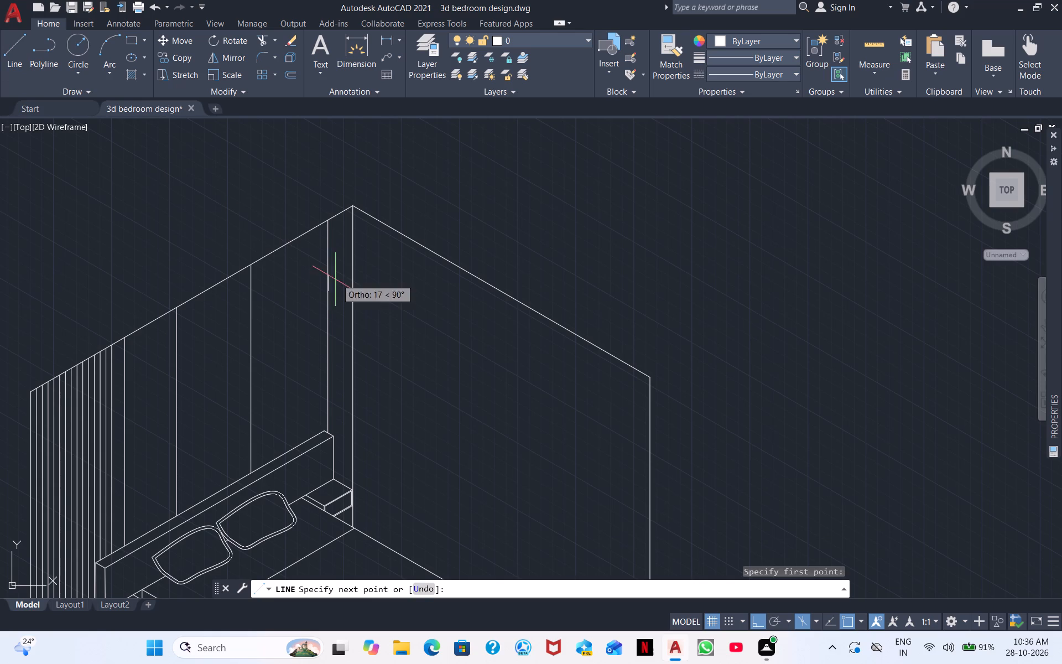
key(F5)
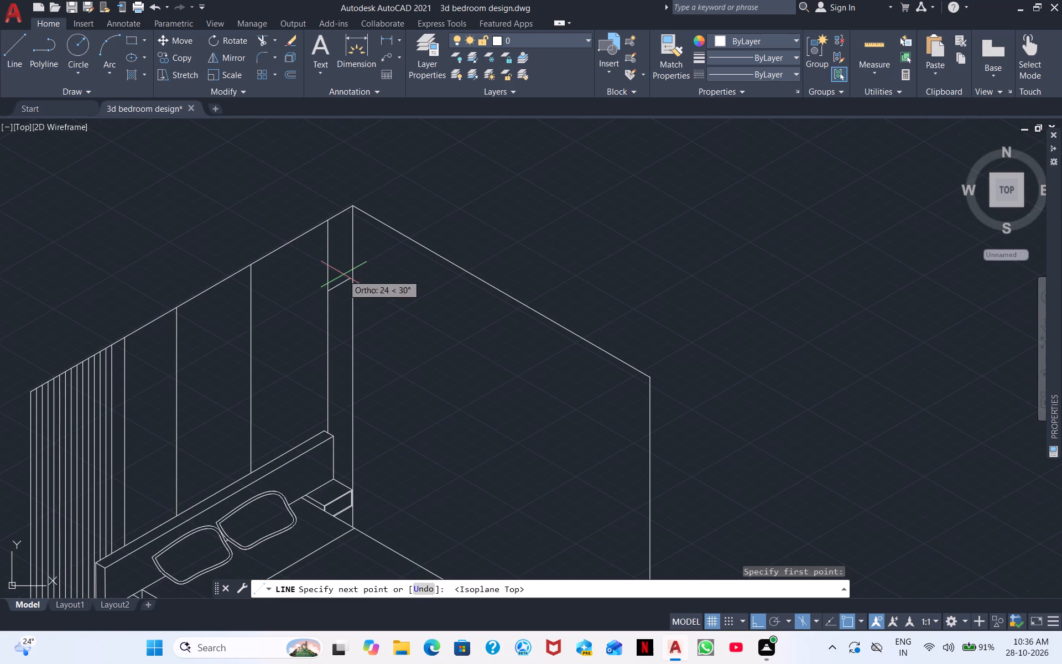
scroll(350, 273, up, 3)
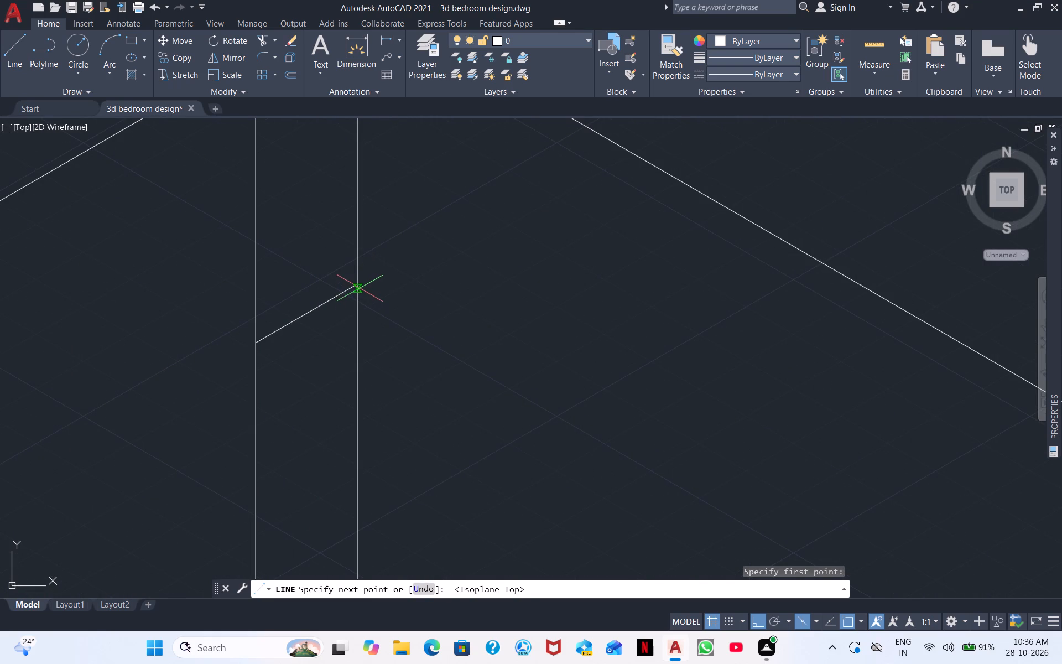
click(360, 287)
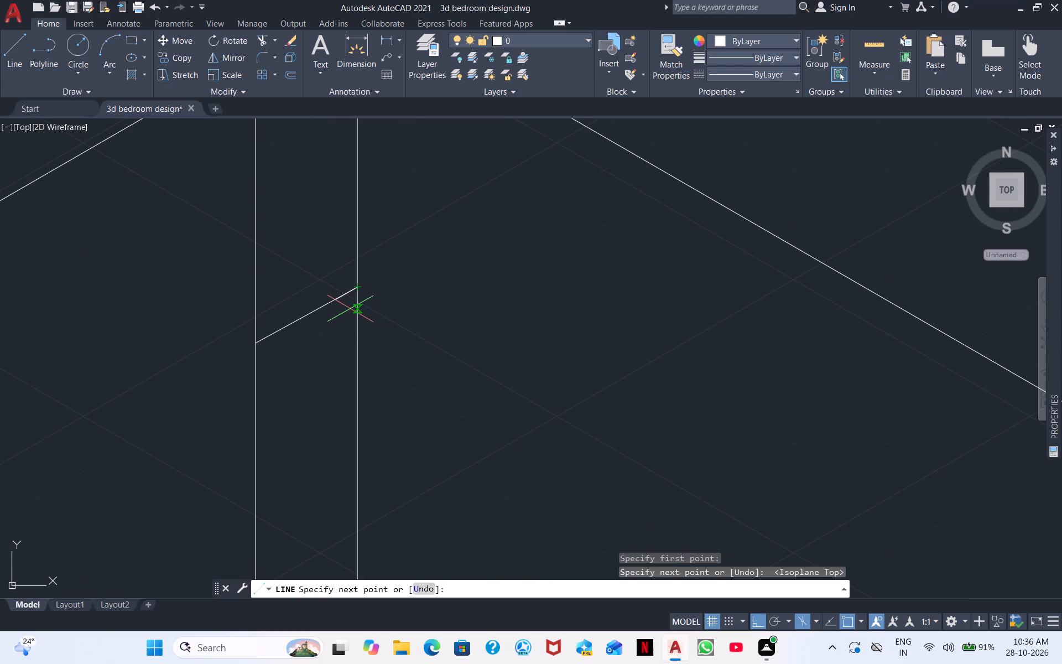
scroll(353, 308, up, 4)
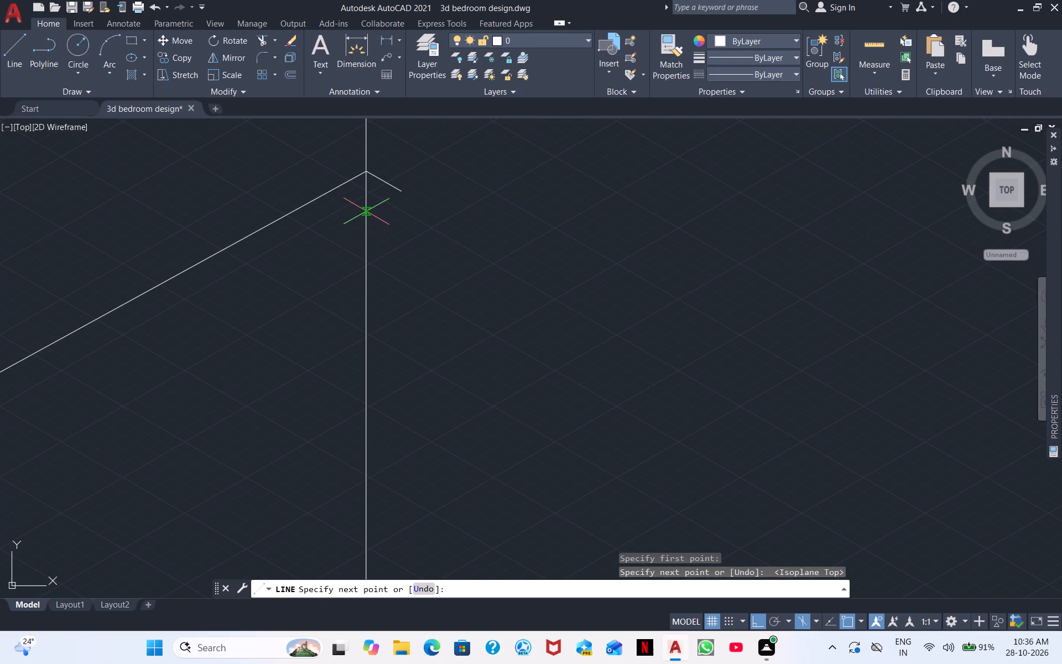
key(F5)
click(367, 222)
middle_drag(216, 358, 389, 265)
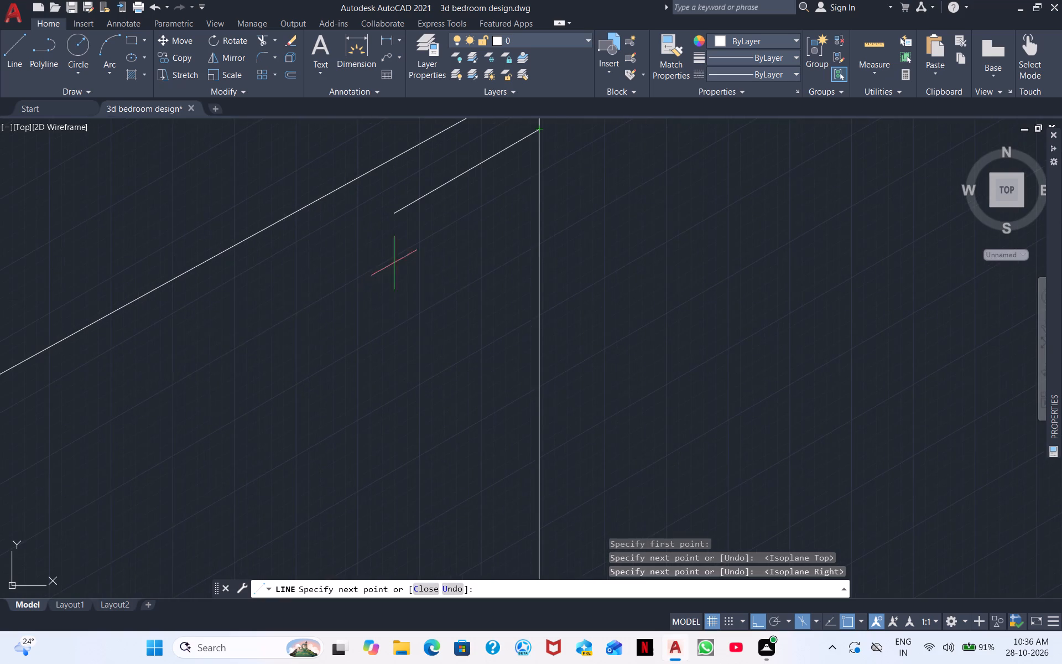
middle_drag(140, 397, 415, 282)
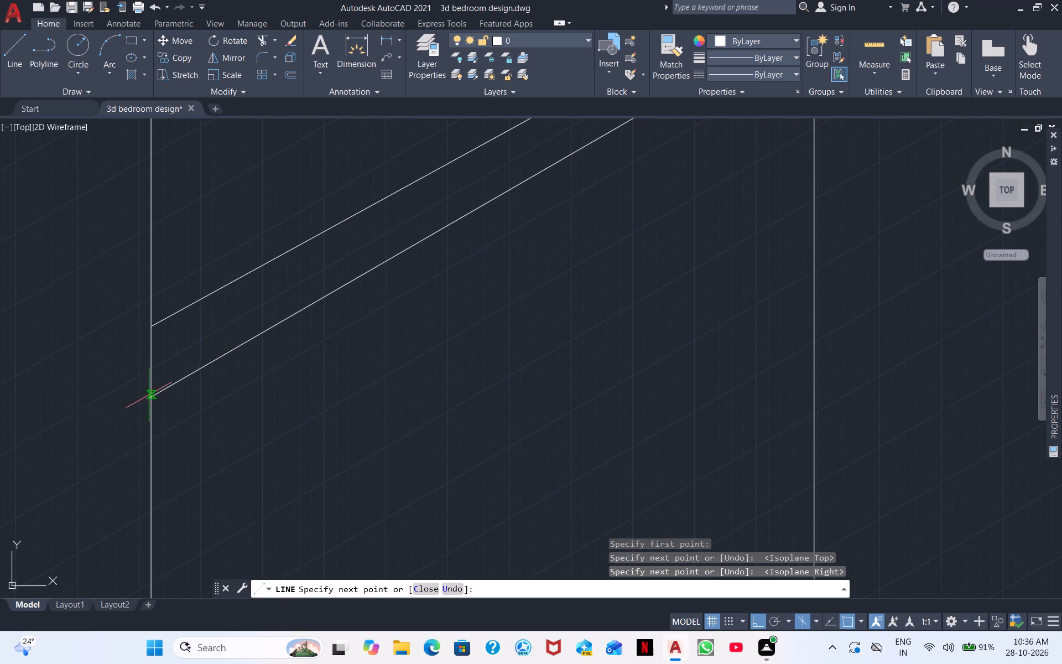
click(150, 393)
key(Escape)
Draw a second thin shelf below the first, with two 30° edges between the last panel line and the wall corner line.
right_click(290, 385)
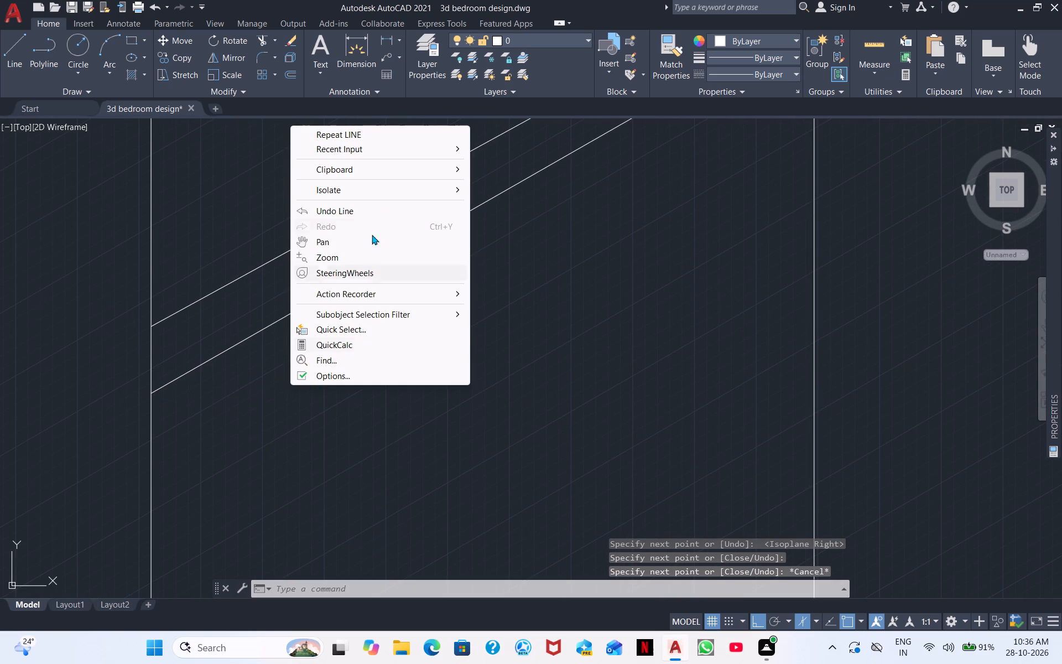
click(379, 133)
middle_drag(335, 354, 277, 158)
scroll(276, 157, down, 2)
middle_click(314, 307)
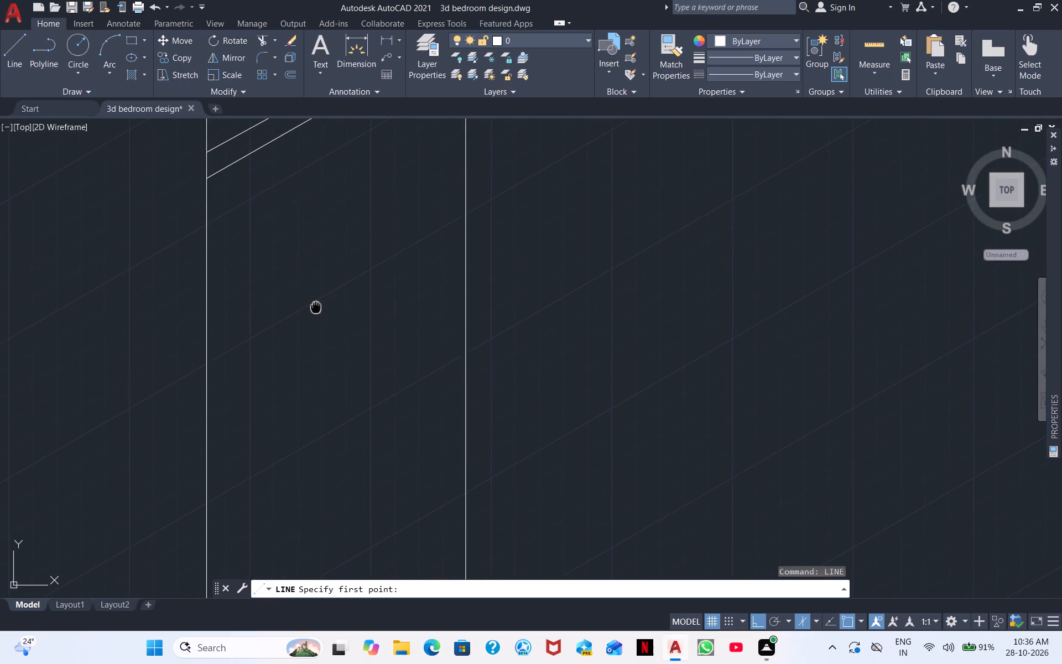
scroll(316, 306, down, 2)
scroll(309, 369, down, 2)
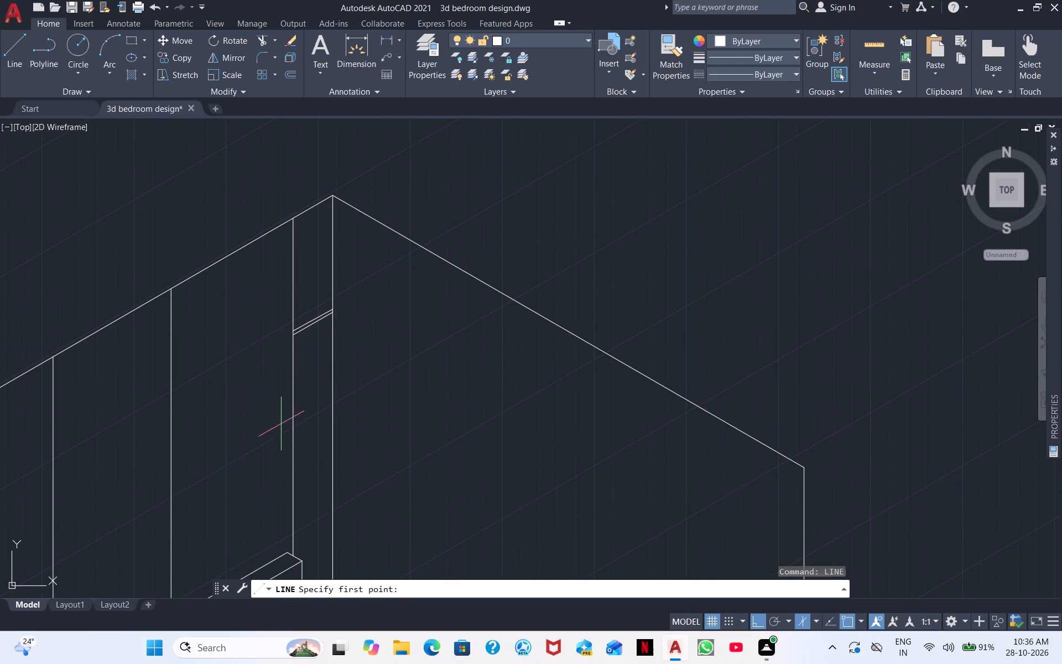
click(290, 418)
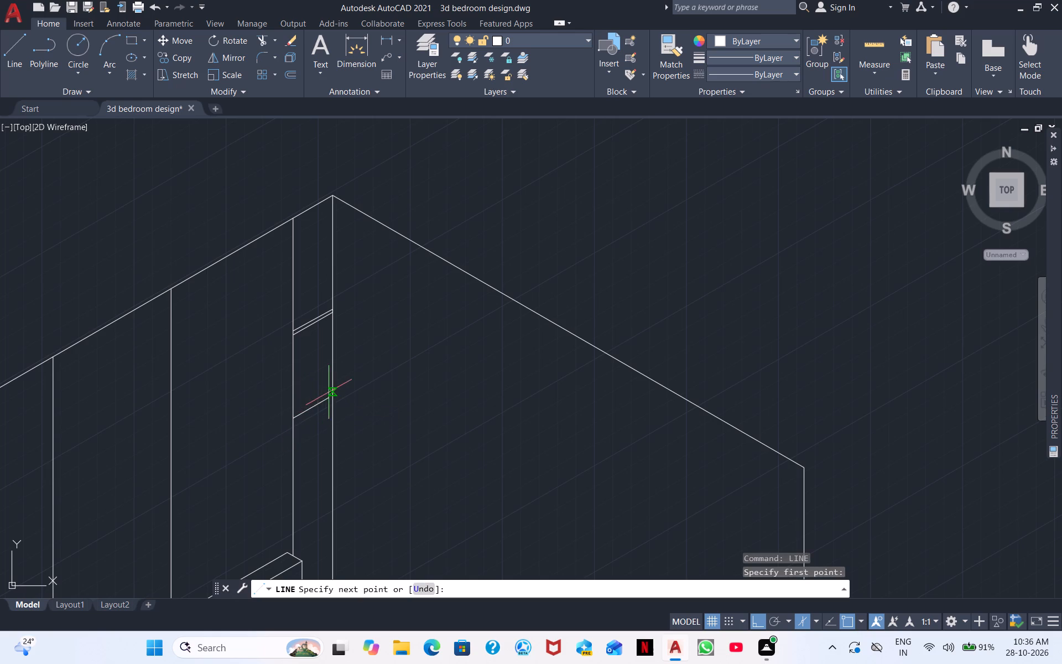
scroll(334, 393, up, 4)
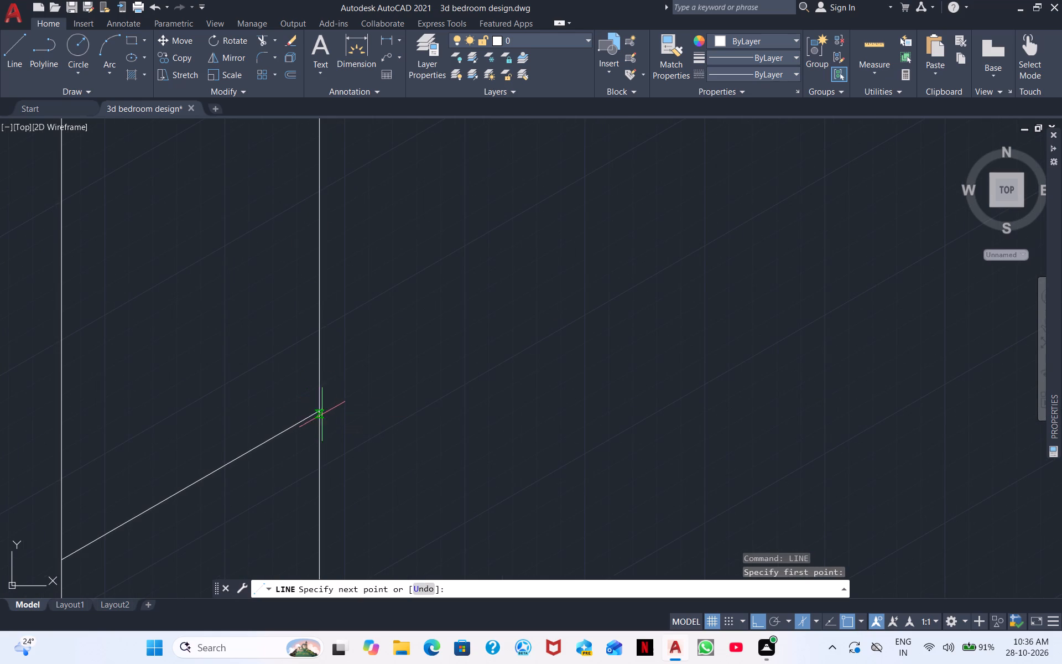
click(317, 411)
click(319, 433)
middle_drag(224, 486, 316, 261)
click(152, 358)
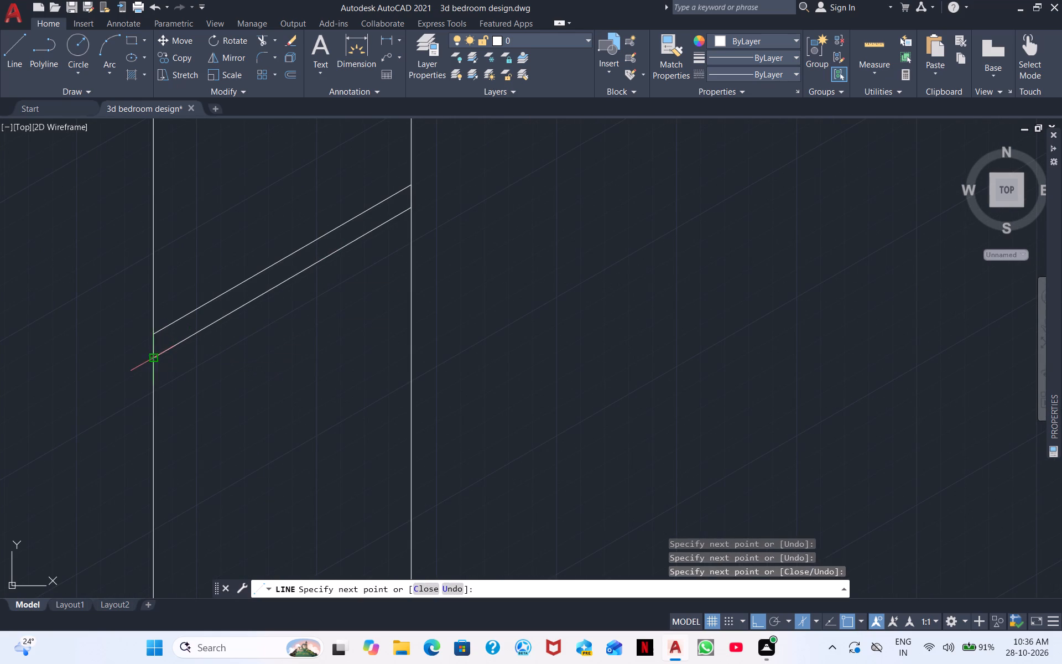
Draw the sloping top edge of a third shelf below the second, from the last panel line to the wall corner, plus a short vertical segment down the corner.
key(Escape)
scroll(219, 354, down, 3)
middle_drag(262, 355, 236, 255)
right_click(324, 340)
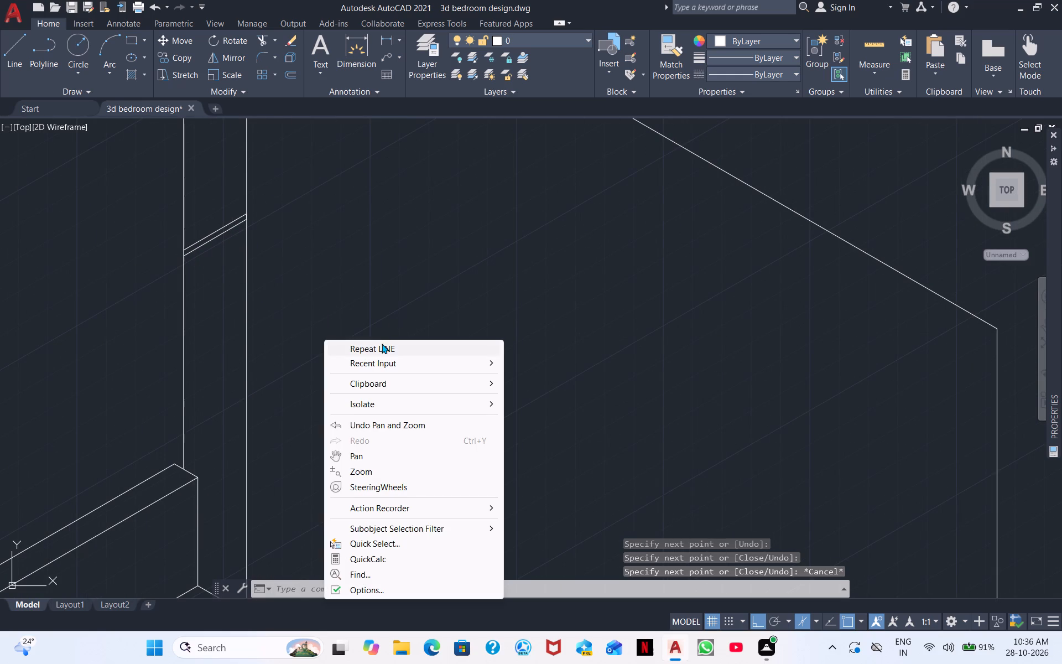
click(382, 344)
scroll(291, 322, down, 2)
scroll(269, 352, up, 3)
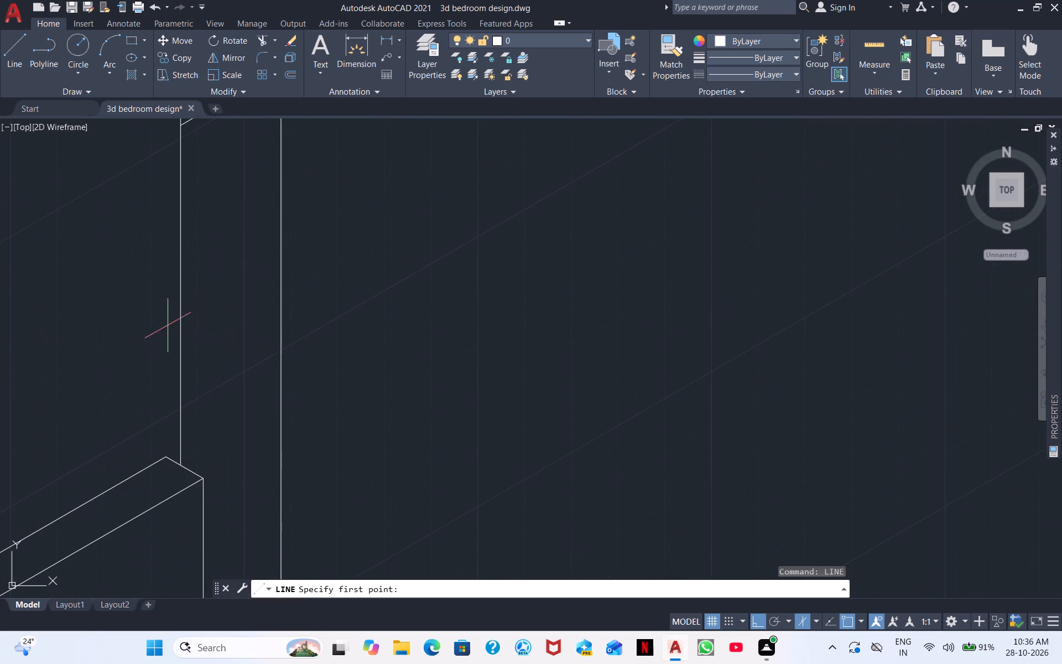
click(182, 324)
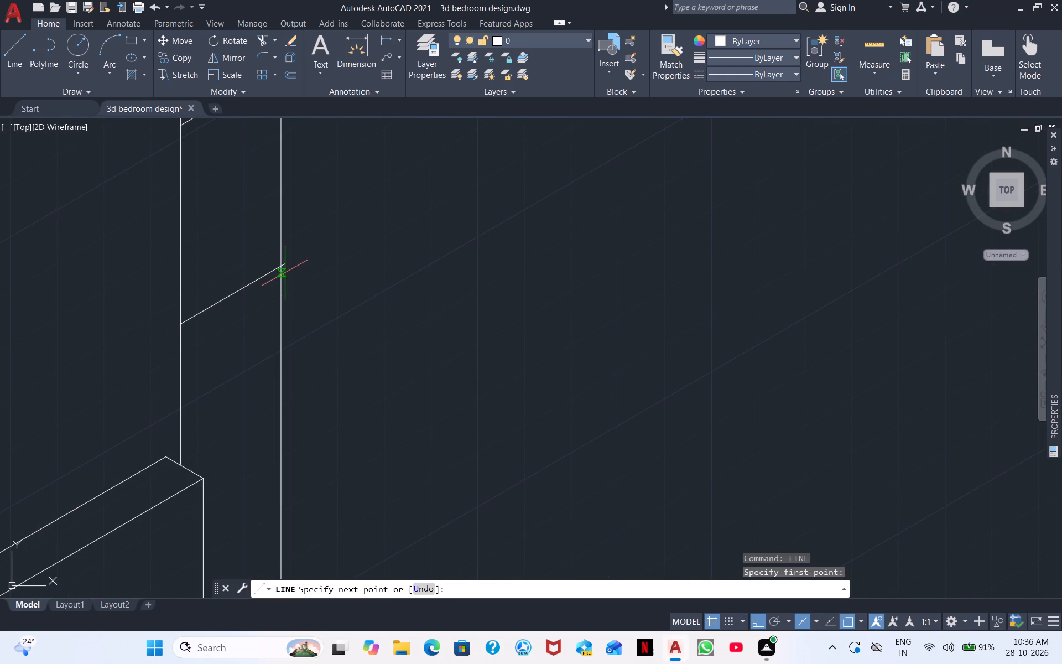
click(280, 272)
click(277, 294)
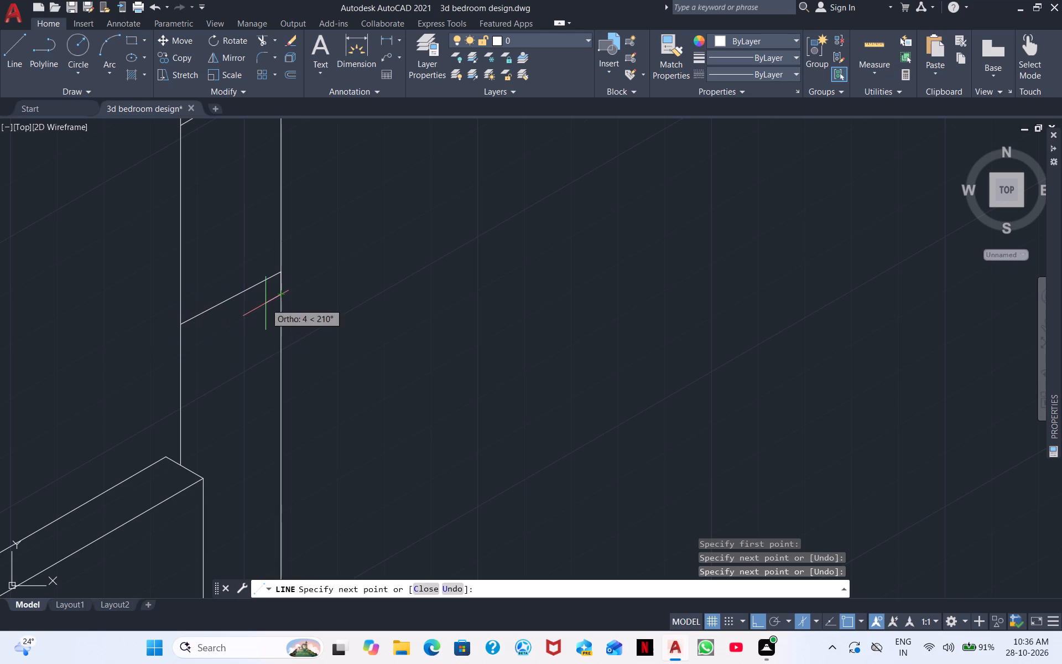
key(Escape)
Erase the short vertical segment at the corner end of the third shelf's top edge.
click(282, 287)
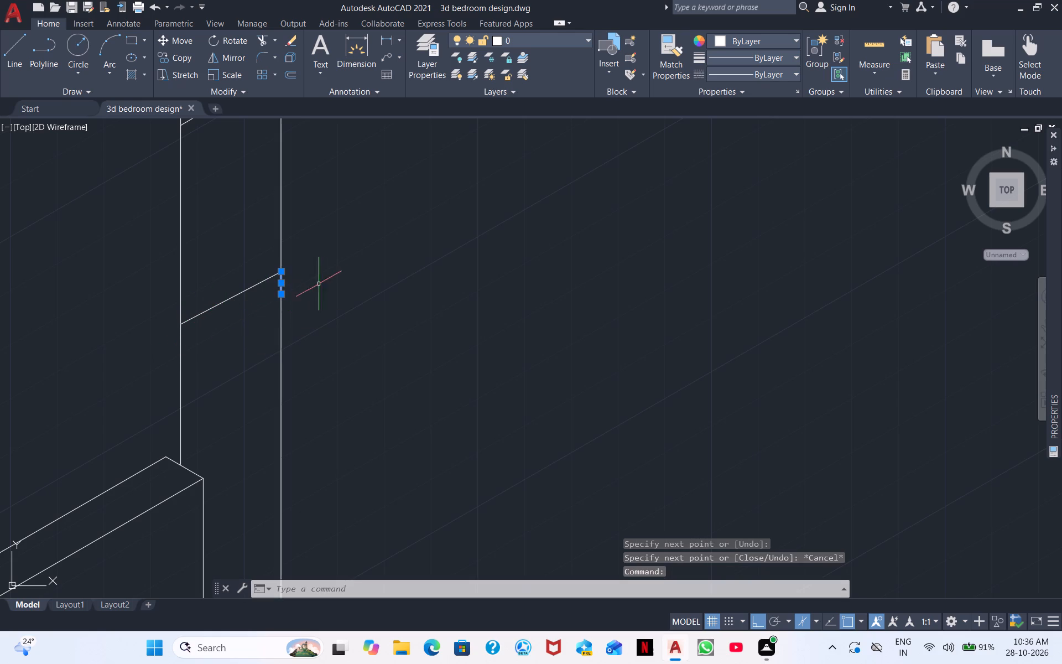
right_click(324, 281)
click(370, 361)
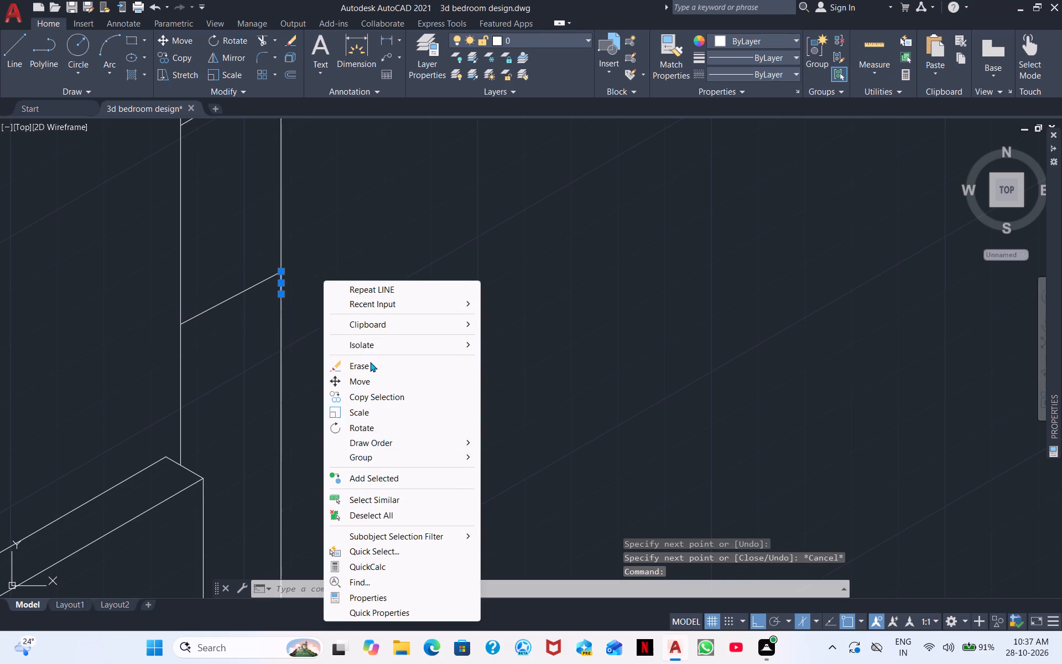
right_click(403, 280)
click(445, 292)
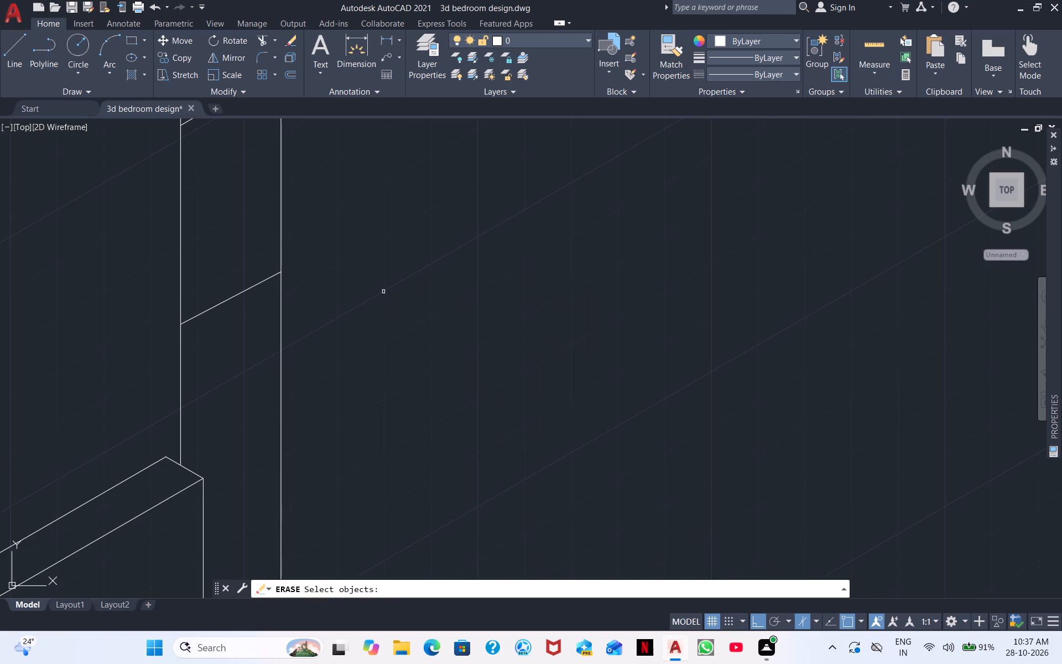
right_click(381, 290)
Complete the third shelf with a short vertical at the wall corner, a sloping lower edge to the panel line, and a closing vertical there.
right_click(411, 279)
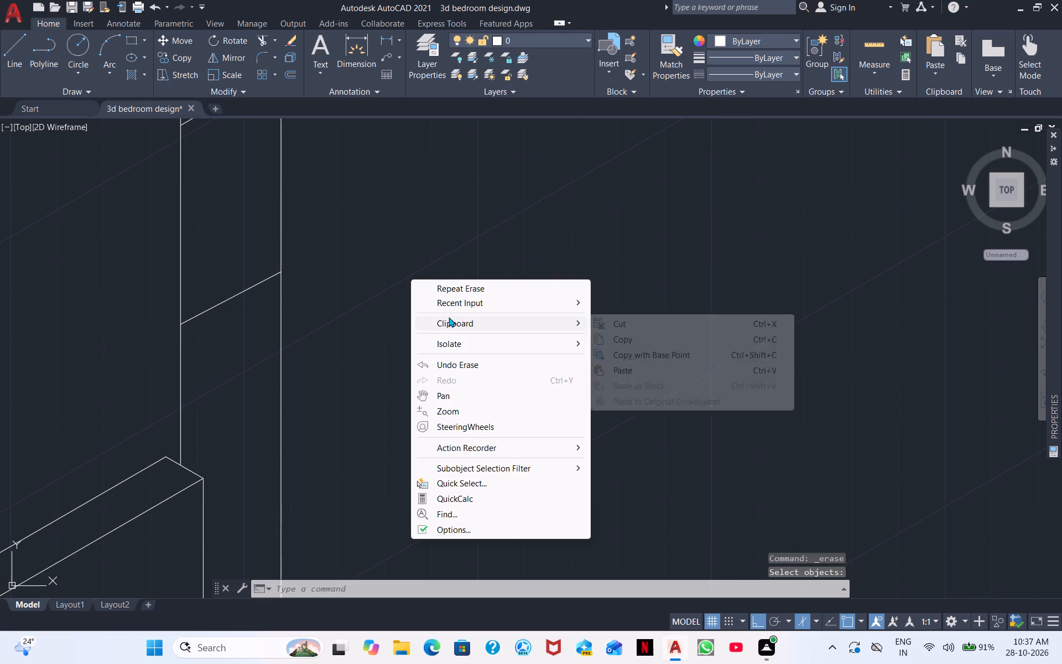
click(504, 306)
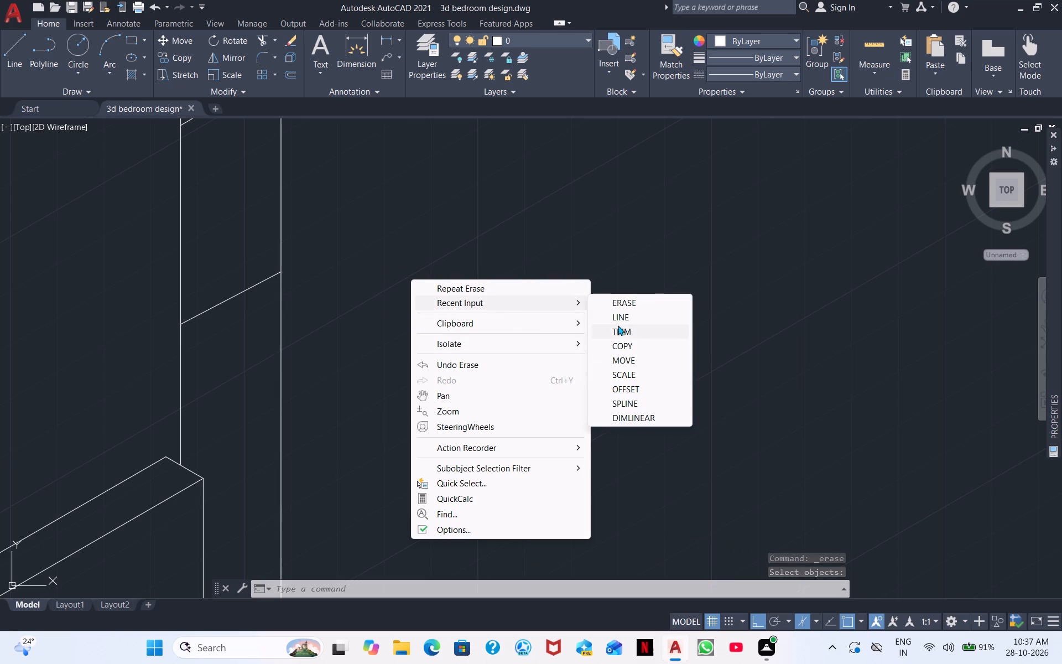
drag(624, 321, 628, 314)
scroll(232, 240, up, 3)
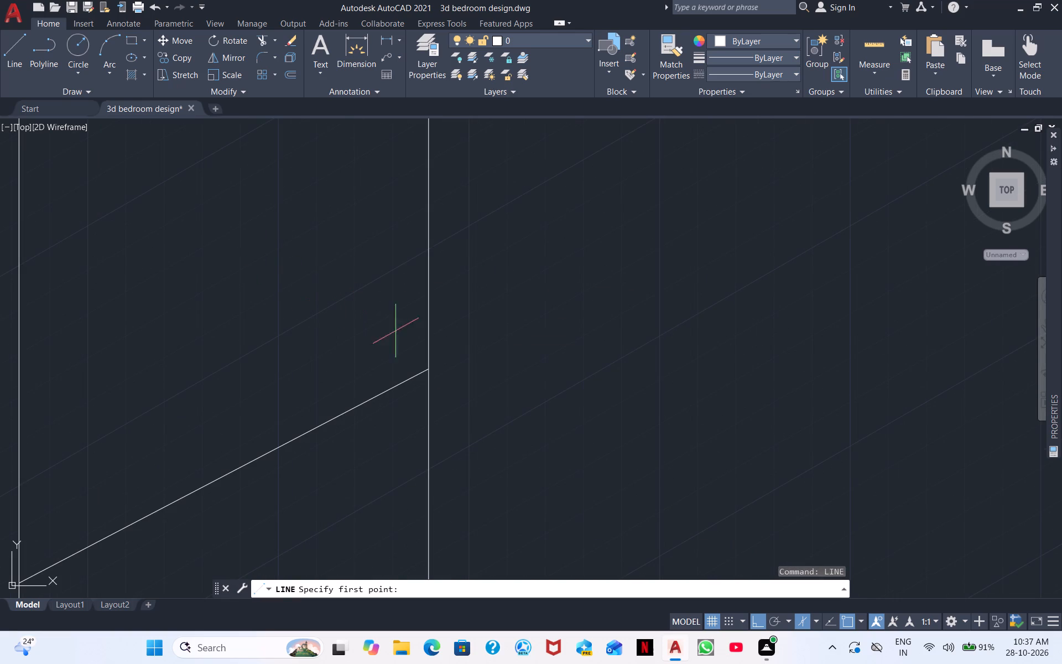
click(426, 373)
click(423, 408)
middle_drag(317, 464, 347, 238)
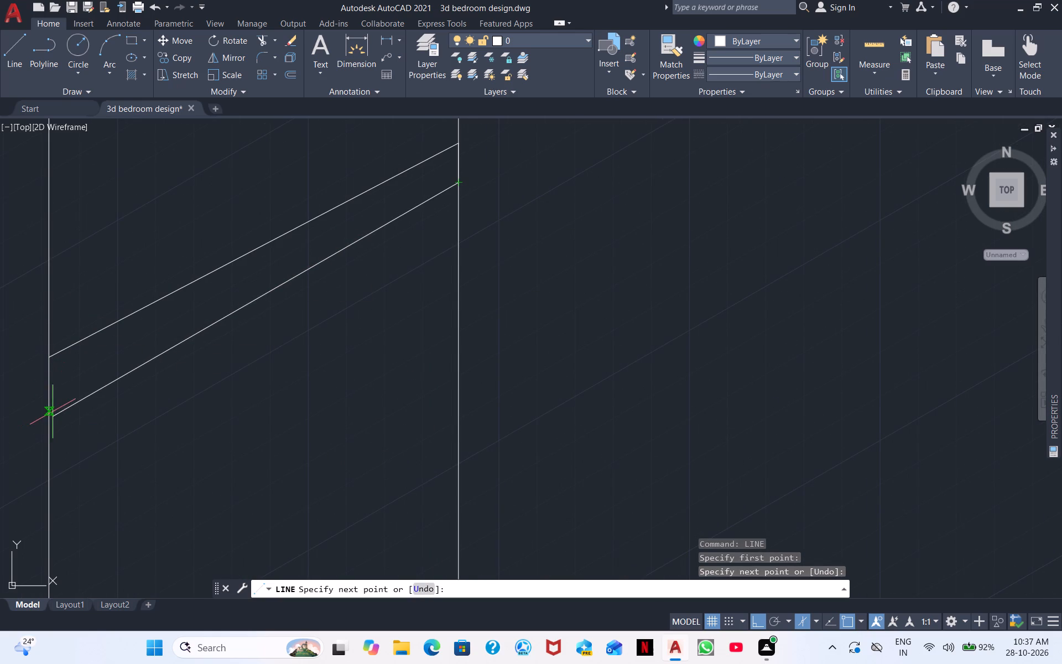
click(48, 413)
click(49, 357)
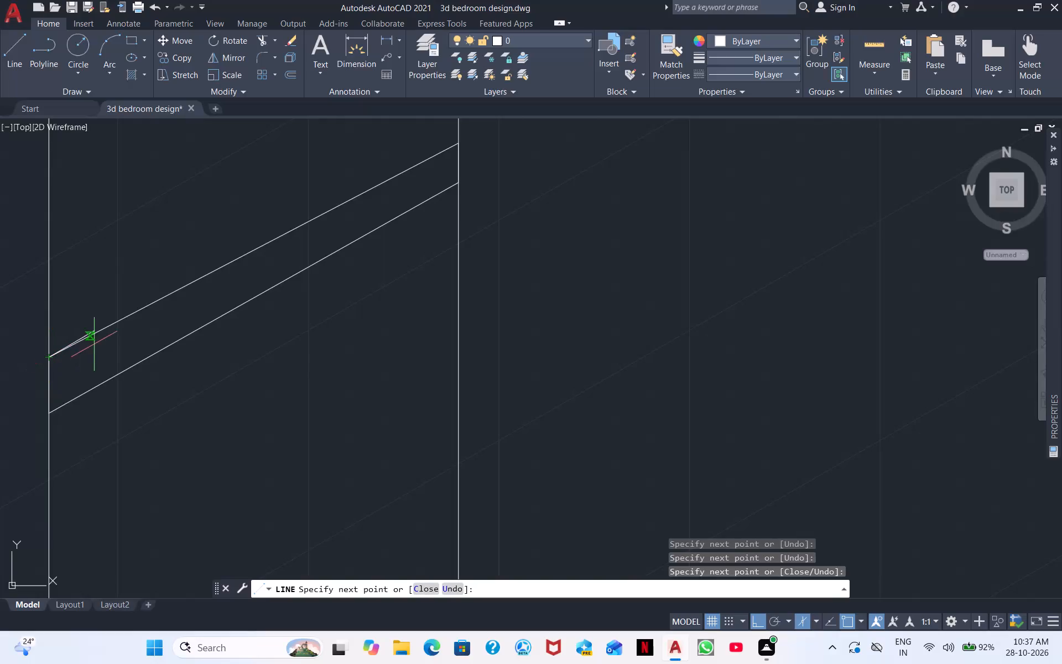
key(Escape)
scroll(120, 338, down, 3)
middle_drag(254, 334, 246, 333)
scroll(246, 333, down, 3)
middle_drag(282, 323, 119, 199)
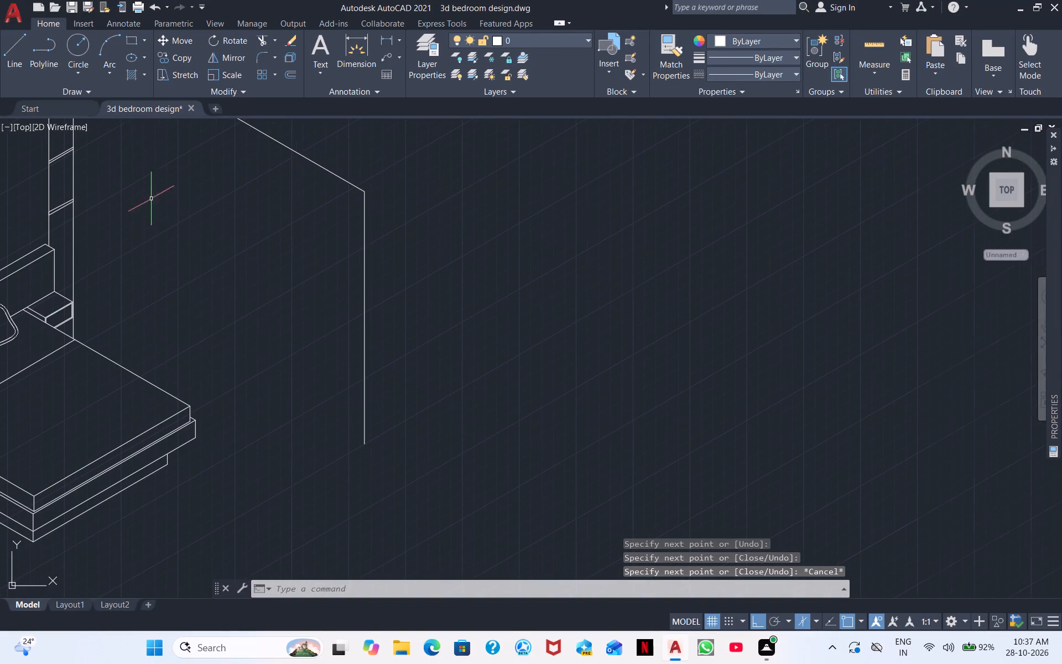
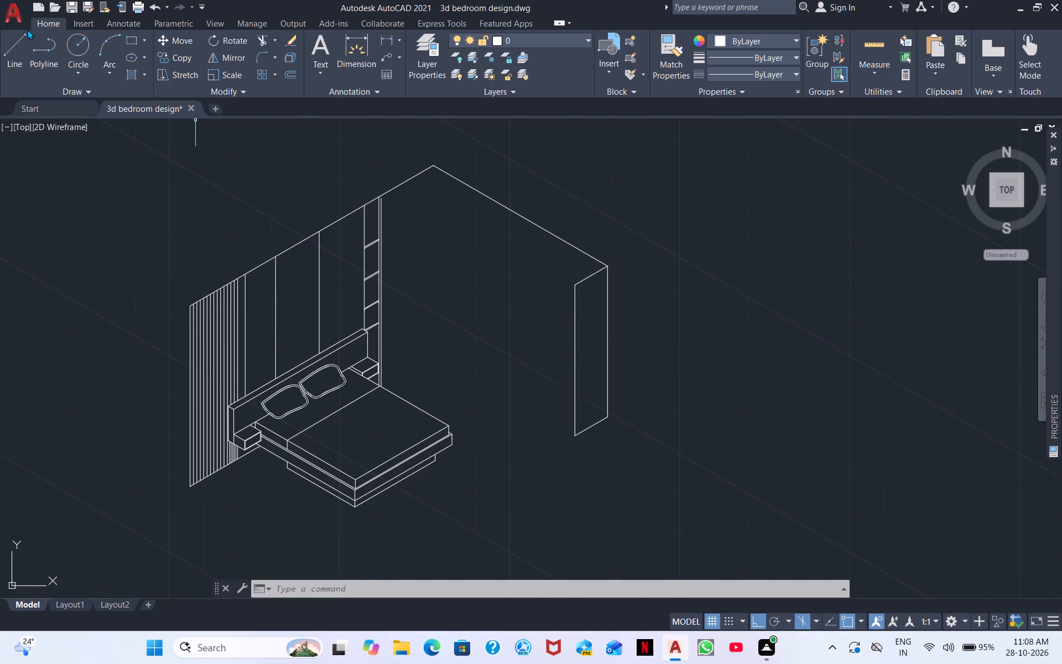
Extend the outer vertical line beside the shelves up to the headboard wall's sloping top edge.
click(259, 37)
scroll(404, 241, up, 2)
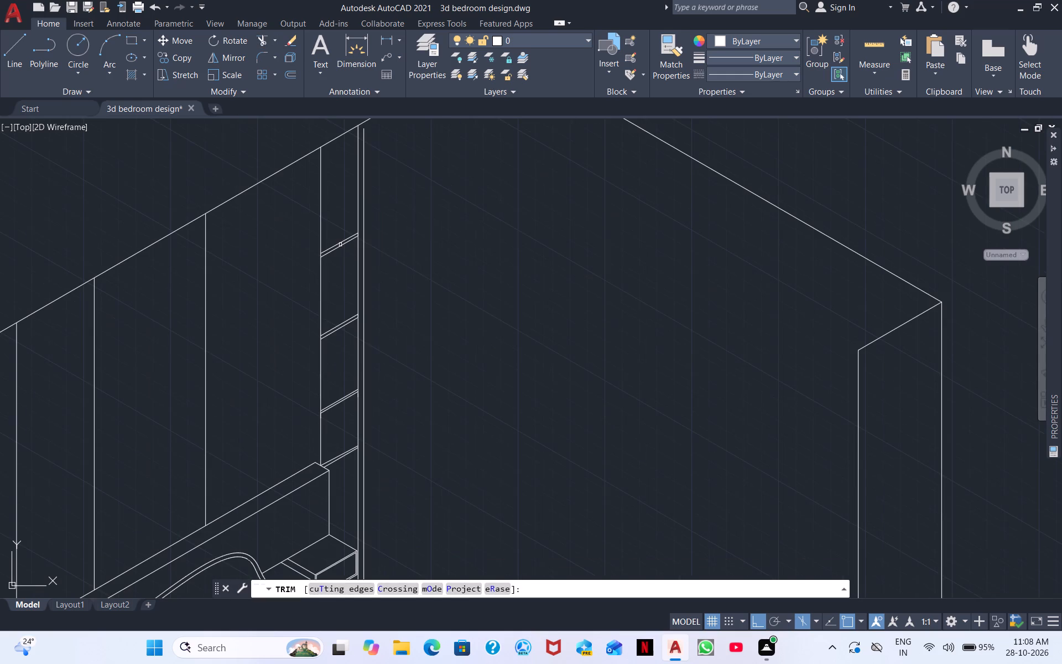
shift+drag(345, 194, 386, 179)
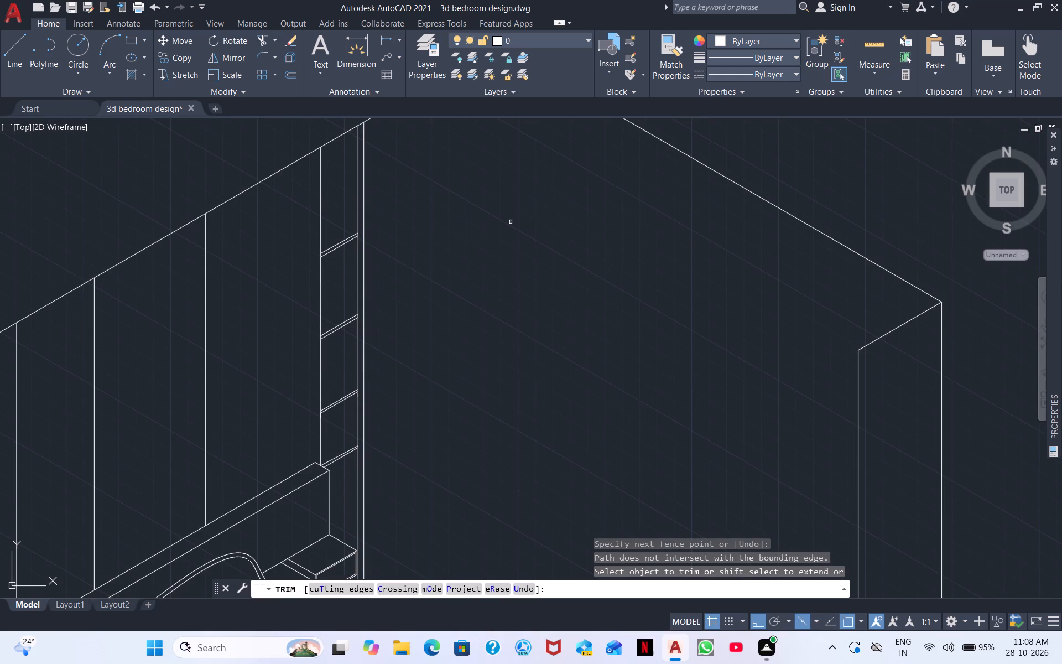
scroll(526, 246, down, 1)
middle_drag(556, 264, 482, 183)
scroll(432, 240, up, 2)
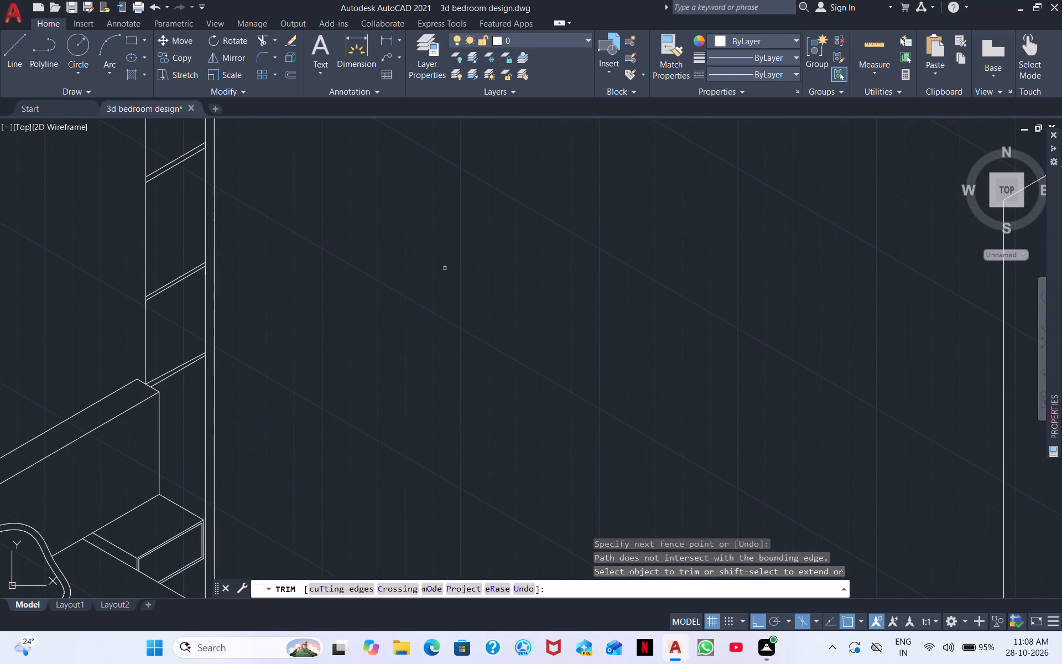
right_click(448, 274)
click(511, 278)
Draw a vertical line from the headboard's top back corner, just beside the last panel line, up past the wall's top edge.
middle_drag(404, 254, 611, 488)
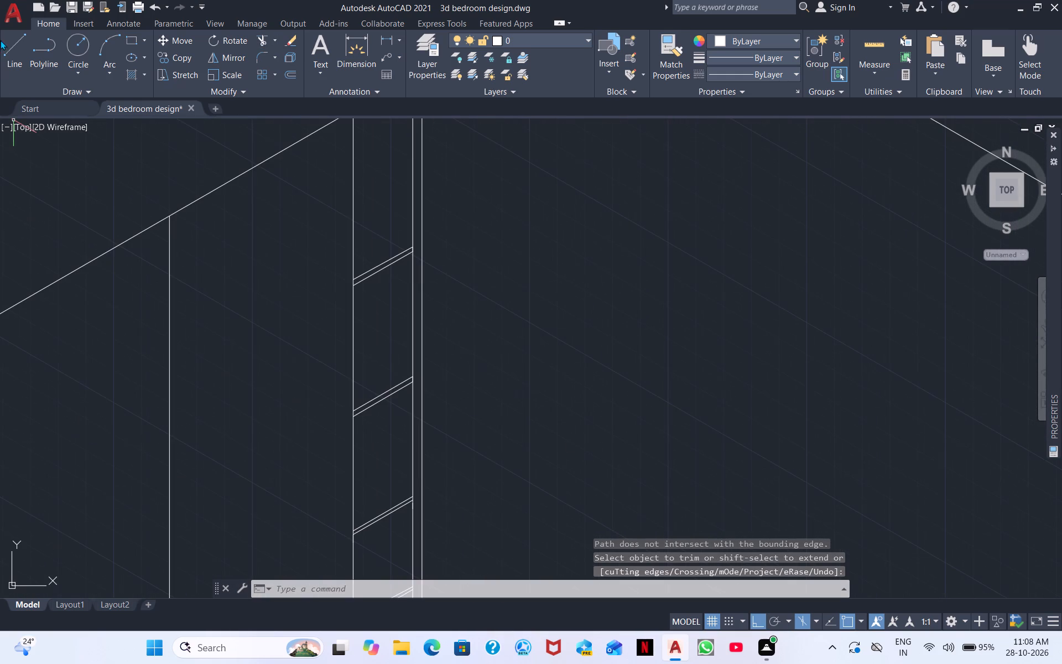
click(25, 43)
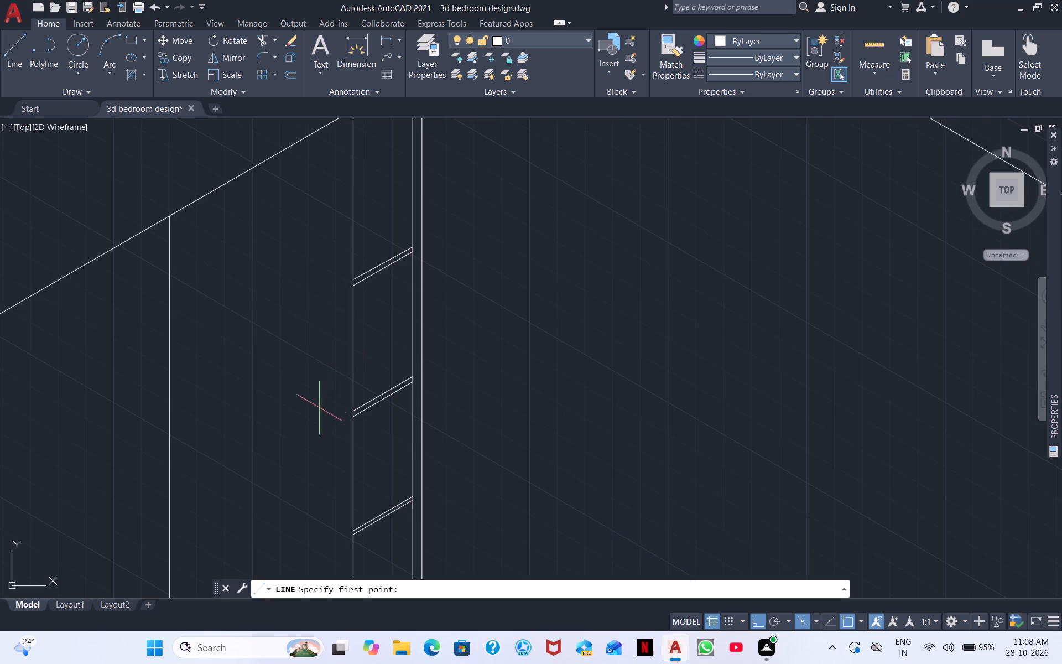
middle_drag(318, 409, 188, 155)
drag(211, 358, 210, 352)
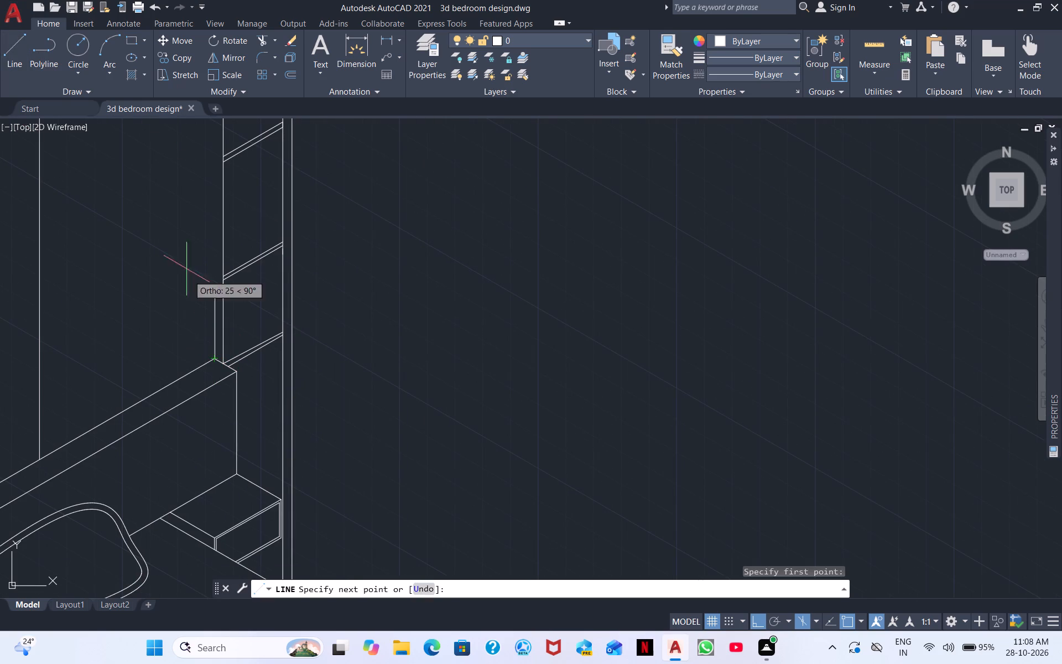
middle_drag(165, 127, 166, 450)
click(181, 129)
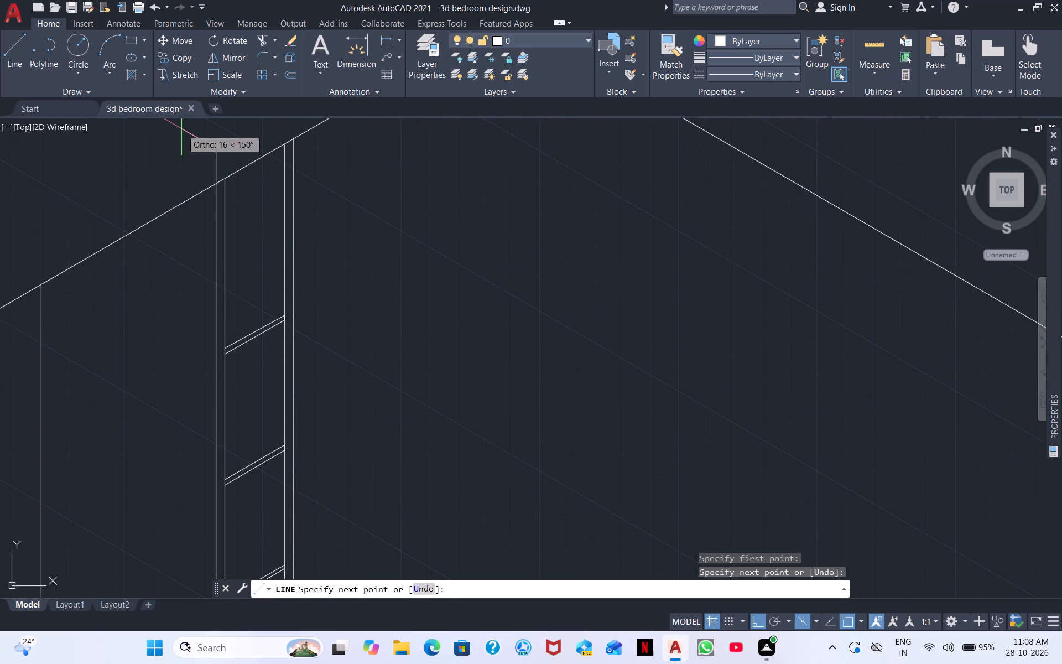
key(Escape)
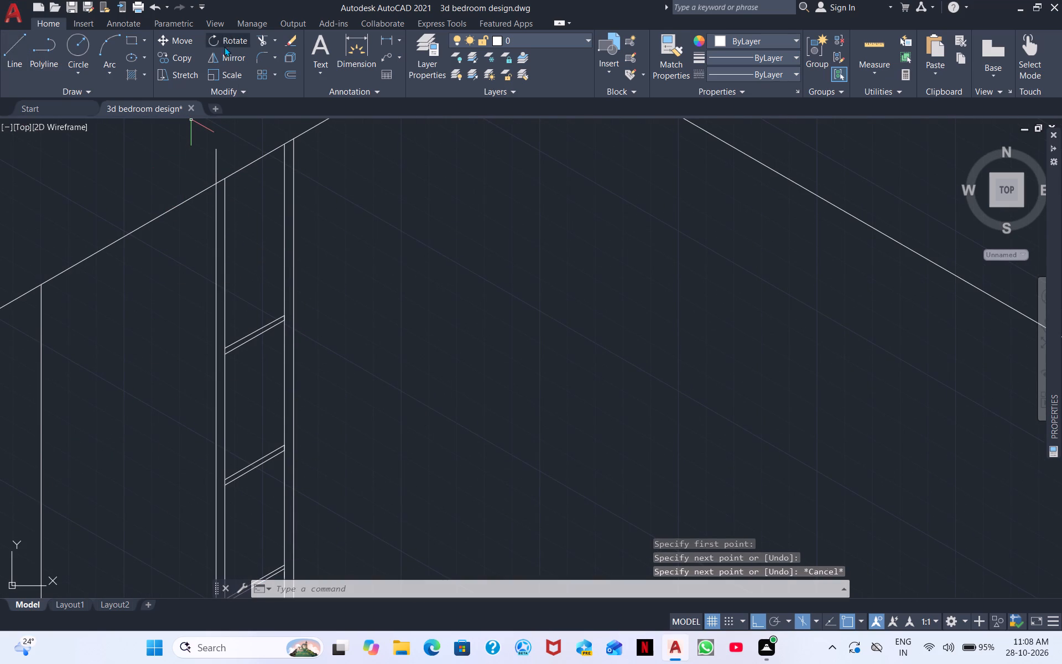
Trim the overhang of the new vertical line above the headboard wall's top edge.
click(260, 39)
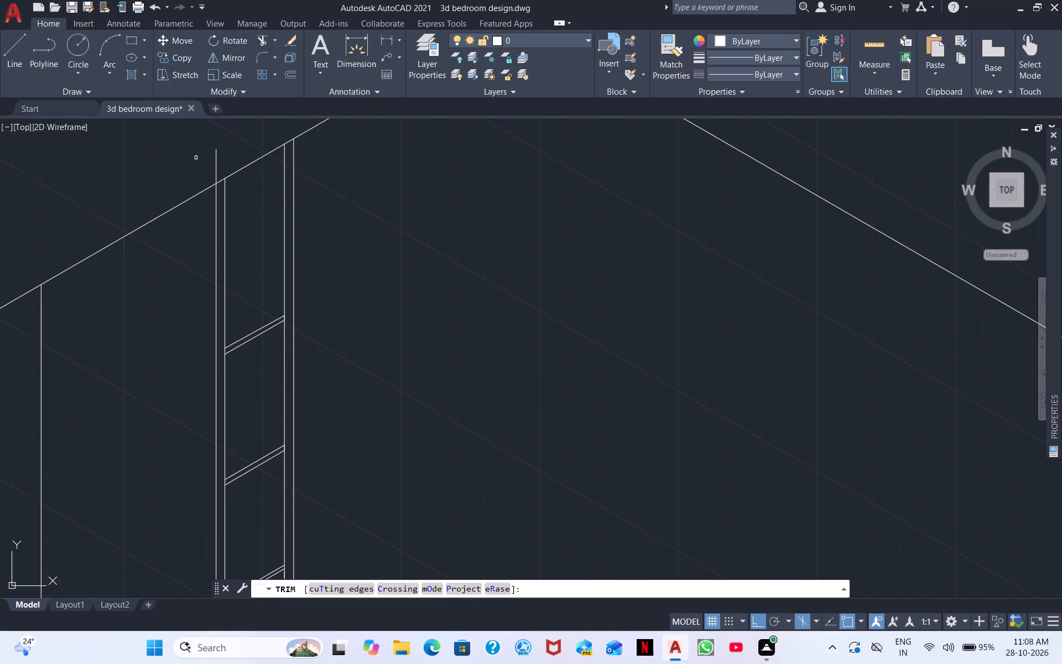
drag(197, 158, 227, 154)
right_click(409, 188)
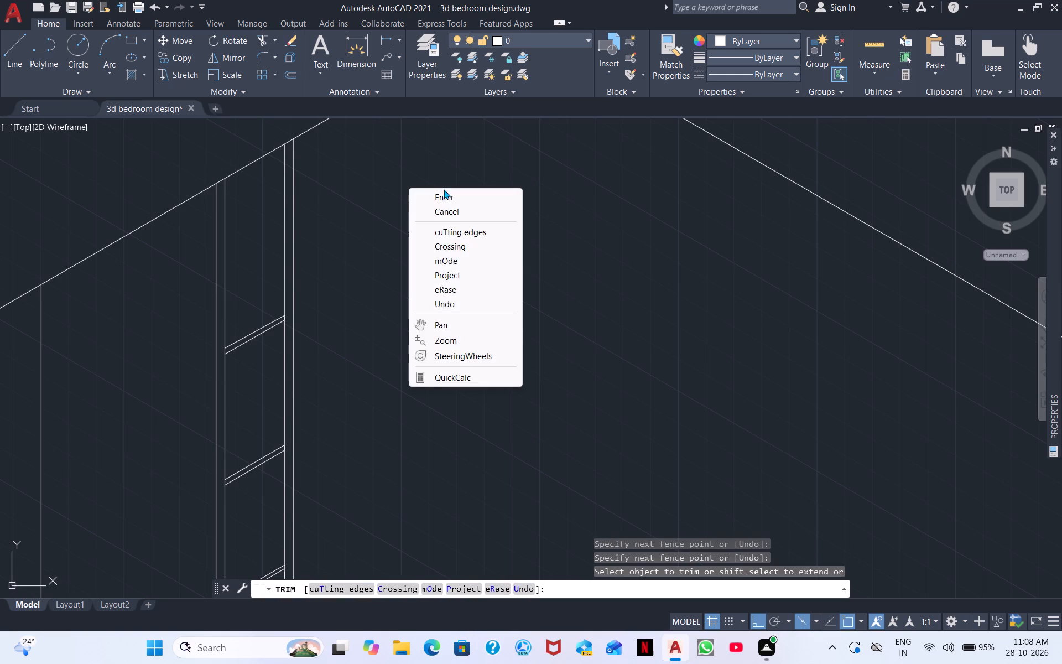
click(443, 193)
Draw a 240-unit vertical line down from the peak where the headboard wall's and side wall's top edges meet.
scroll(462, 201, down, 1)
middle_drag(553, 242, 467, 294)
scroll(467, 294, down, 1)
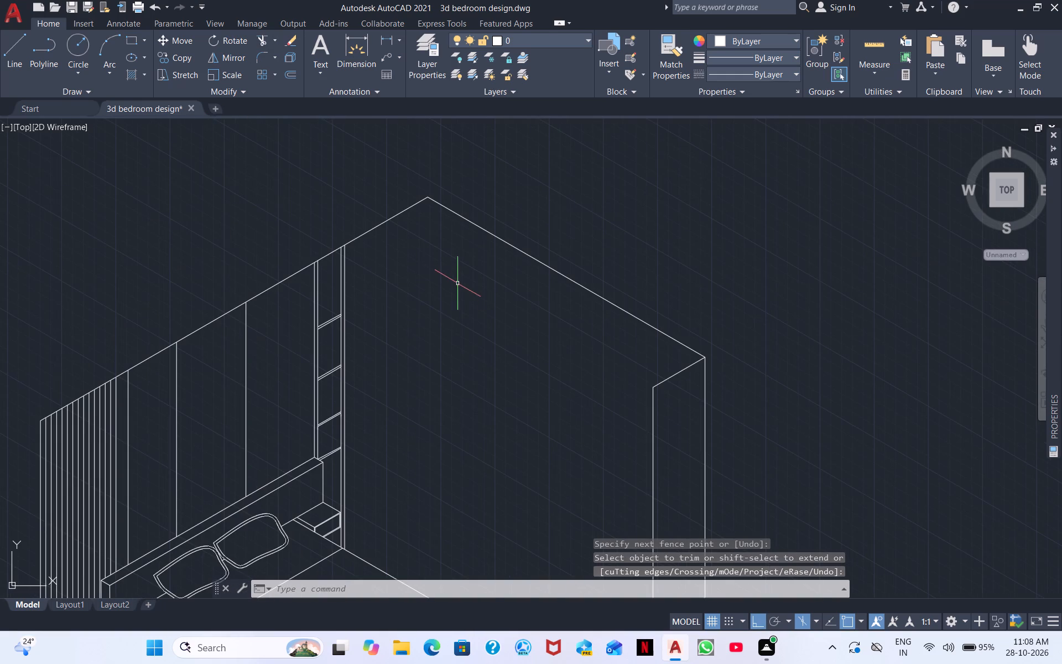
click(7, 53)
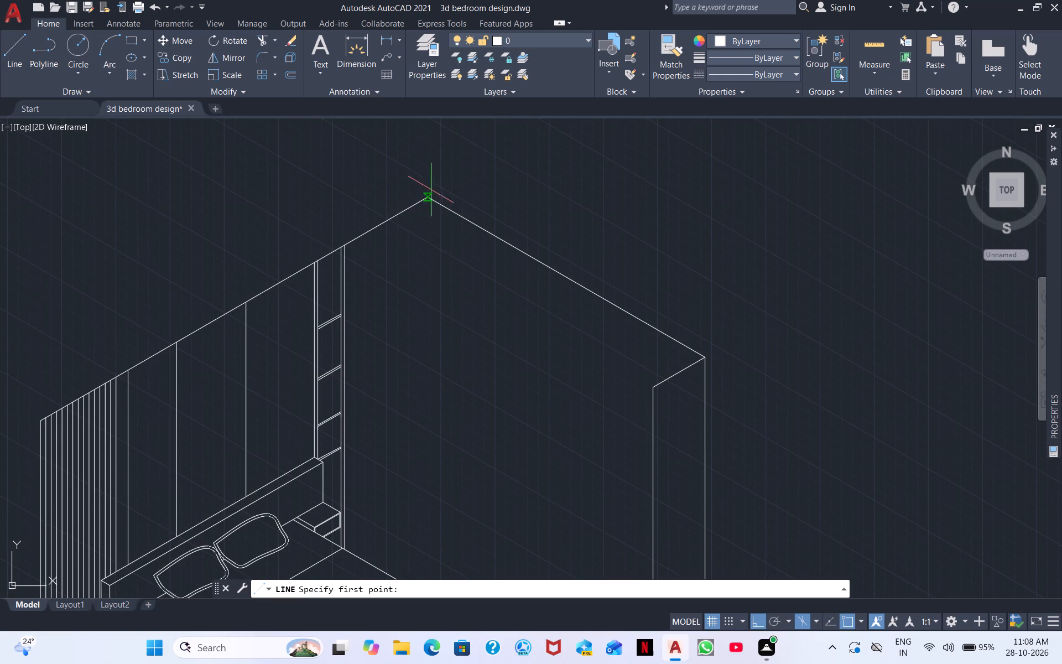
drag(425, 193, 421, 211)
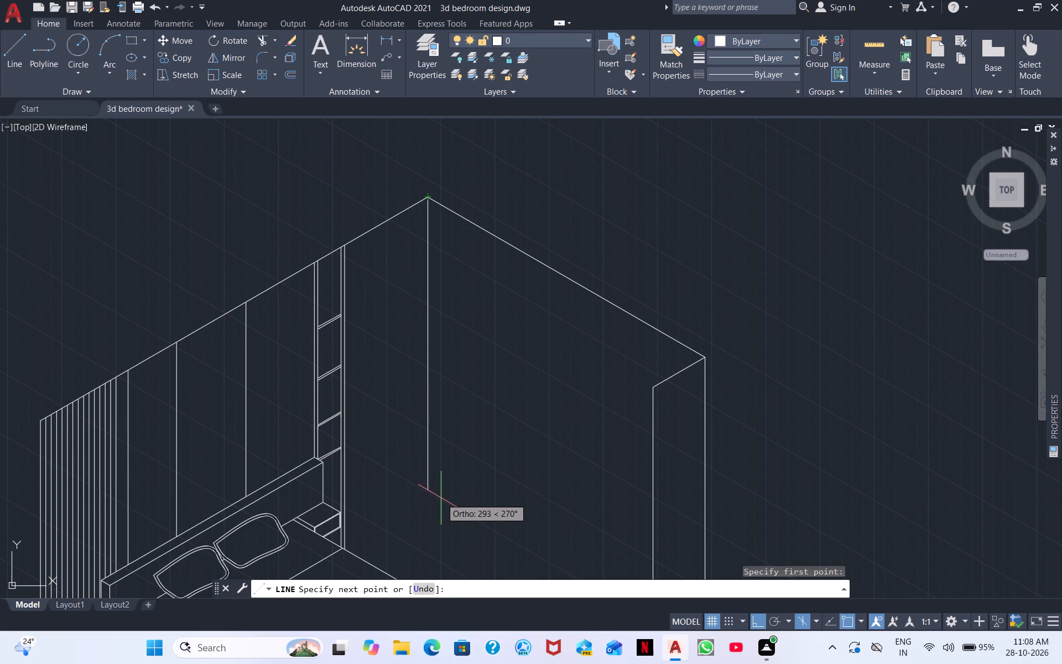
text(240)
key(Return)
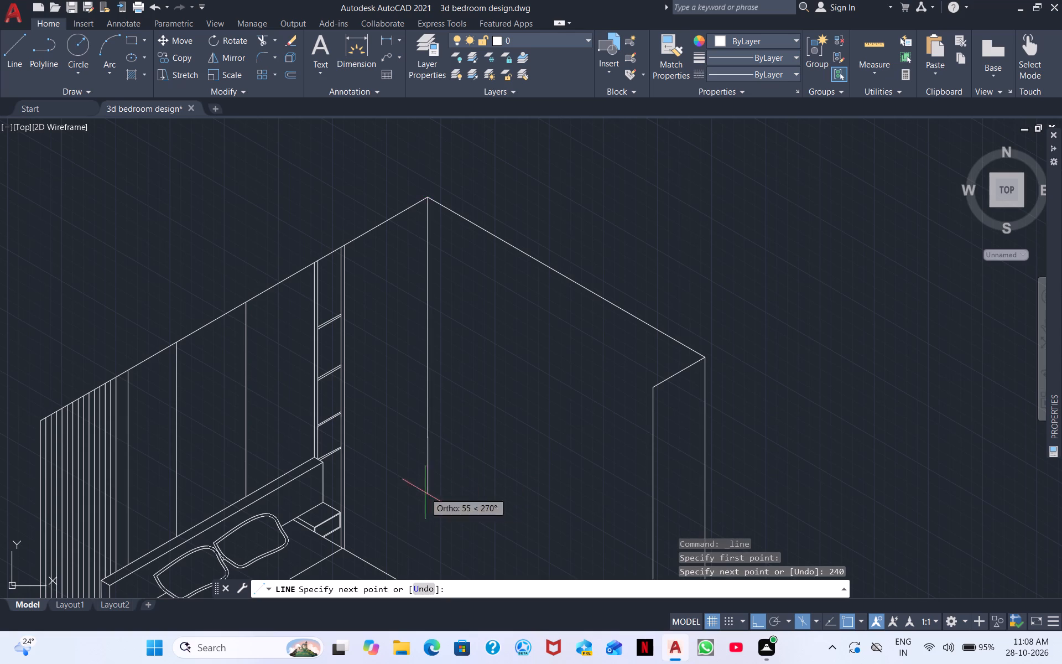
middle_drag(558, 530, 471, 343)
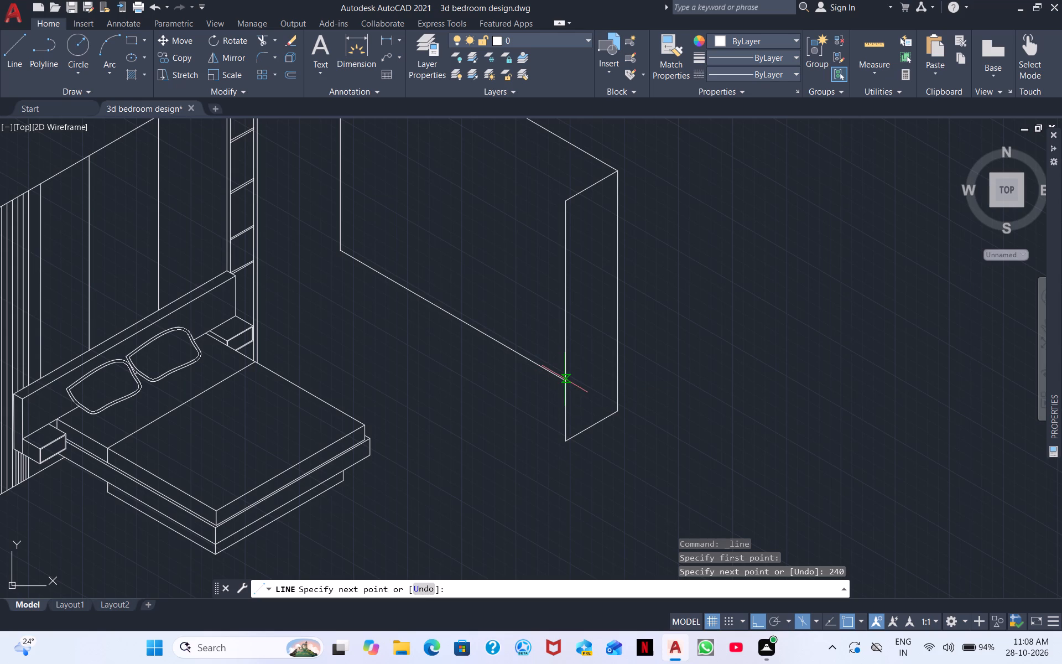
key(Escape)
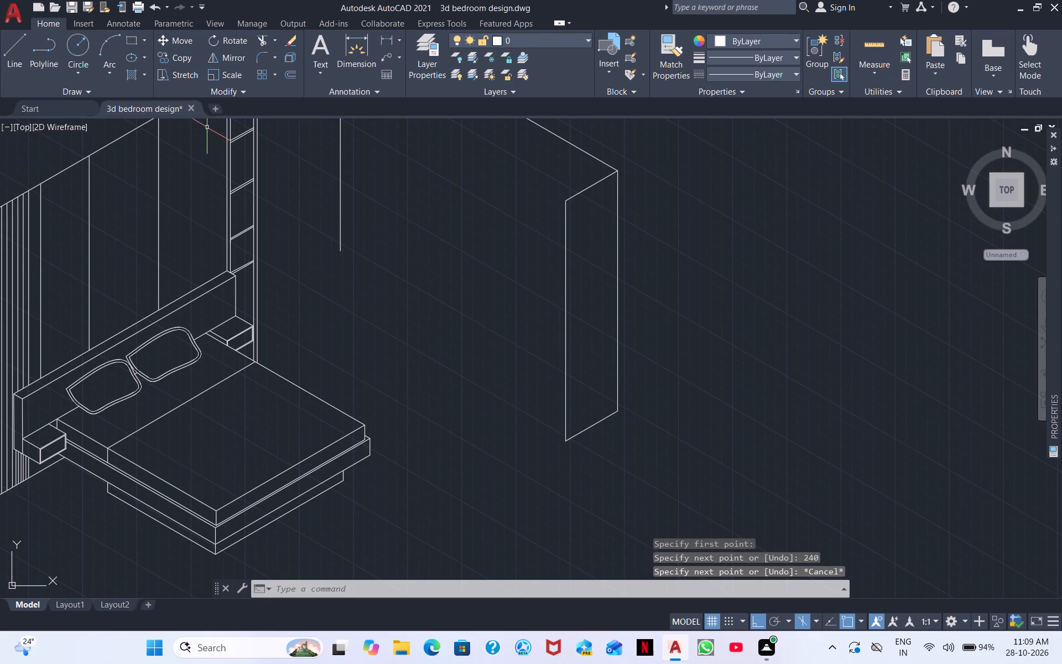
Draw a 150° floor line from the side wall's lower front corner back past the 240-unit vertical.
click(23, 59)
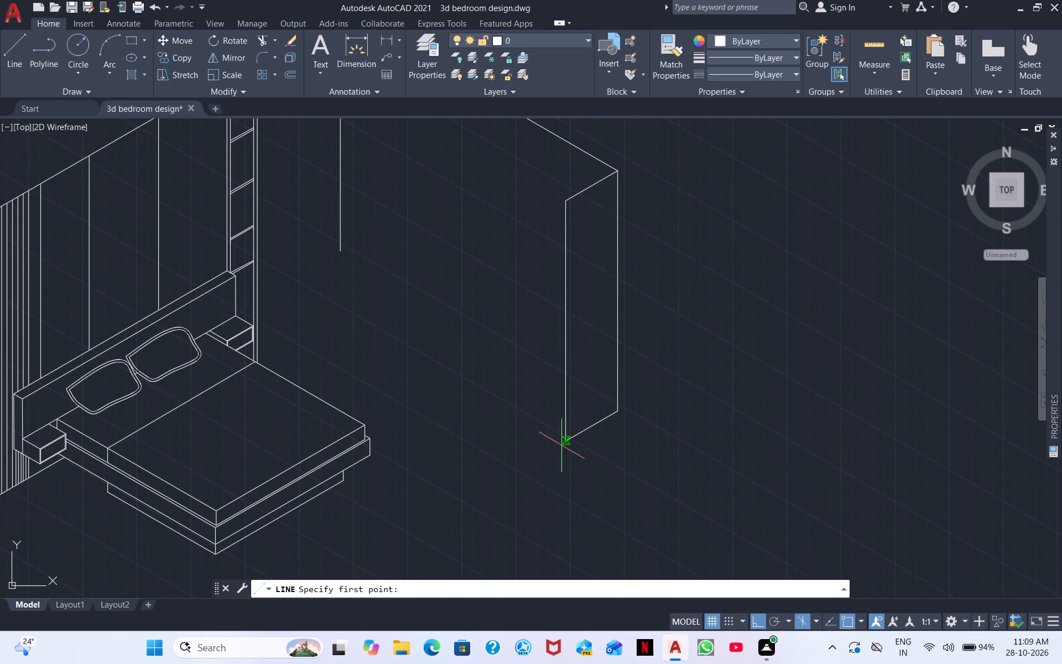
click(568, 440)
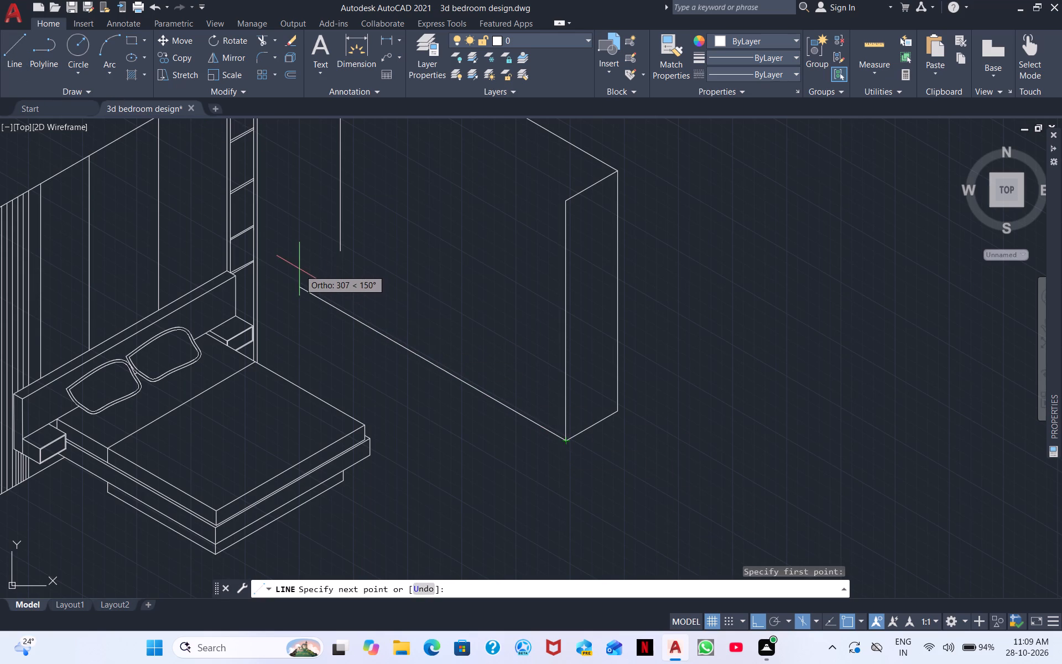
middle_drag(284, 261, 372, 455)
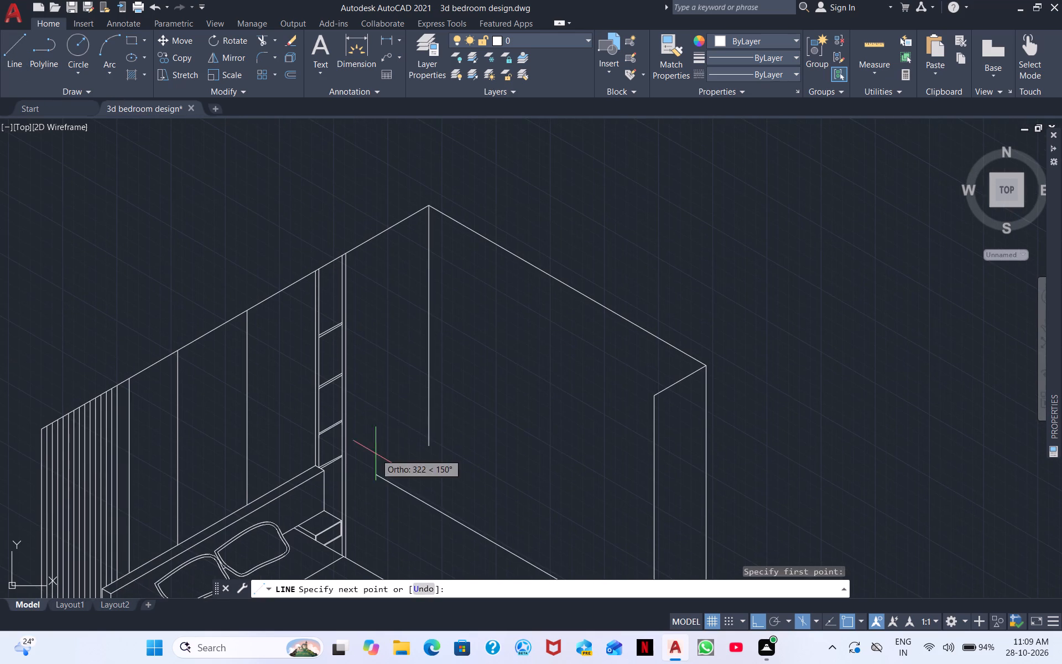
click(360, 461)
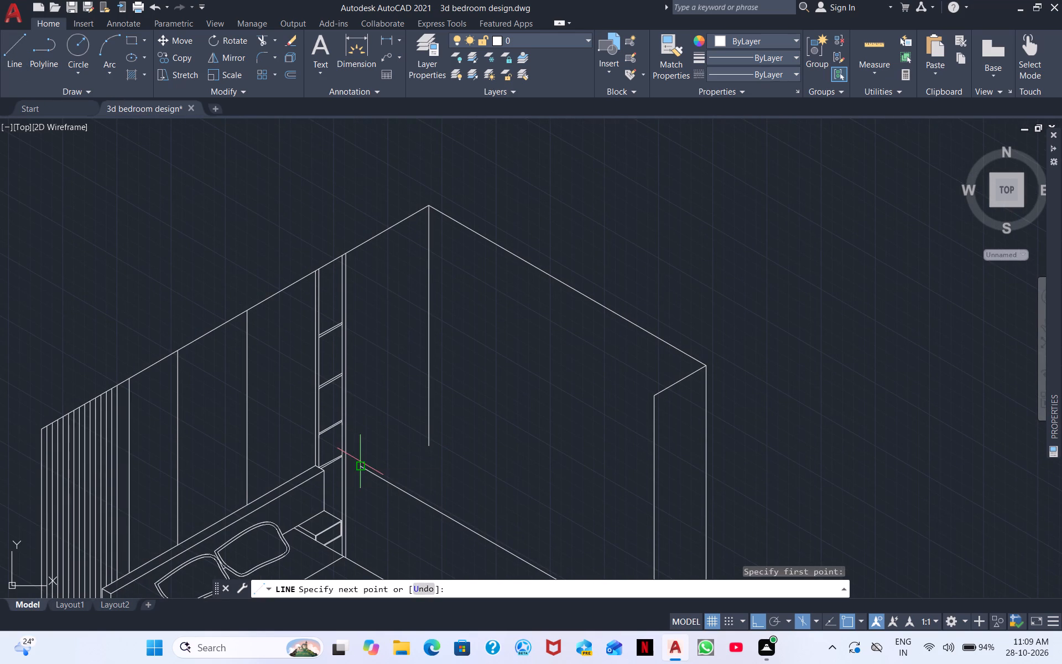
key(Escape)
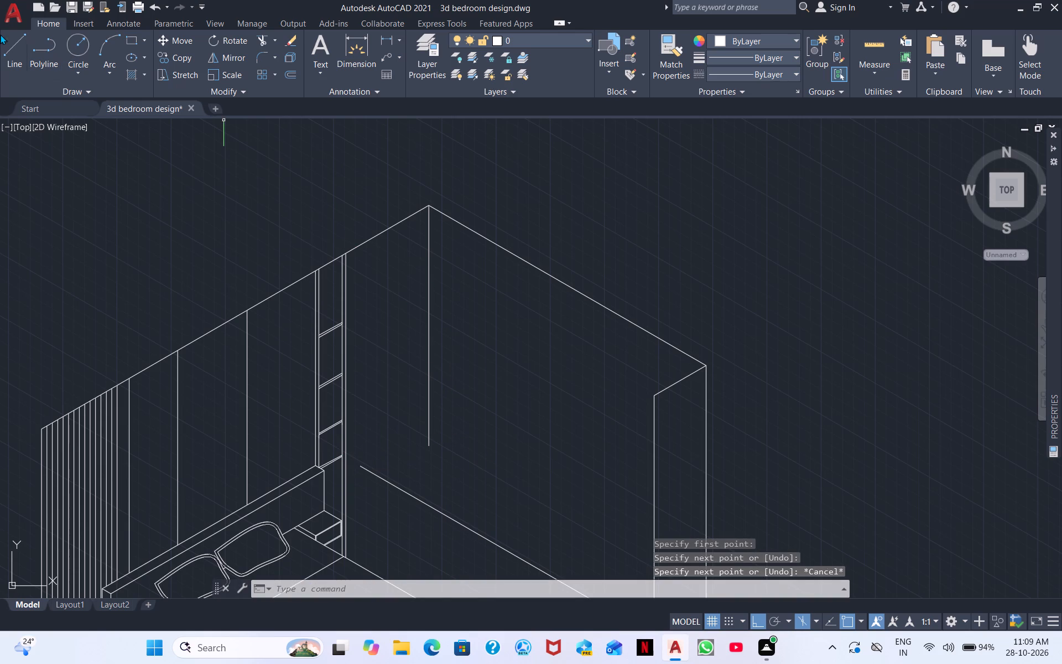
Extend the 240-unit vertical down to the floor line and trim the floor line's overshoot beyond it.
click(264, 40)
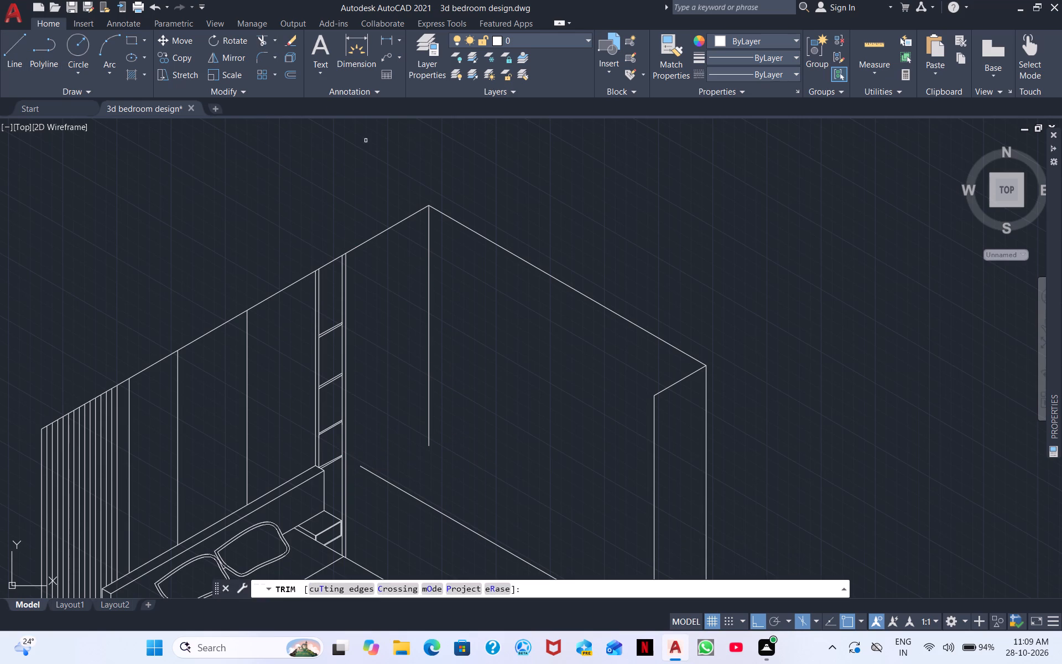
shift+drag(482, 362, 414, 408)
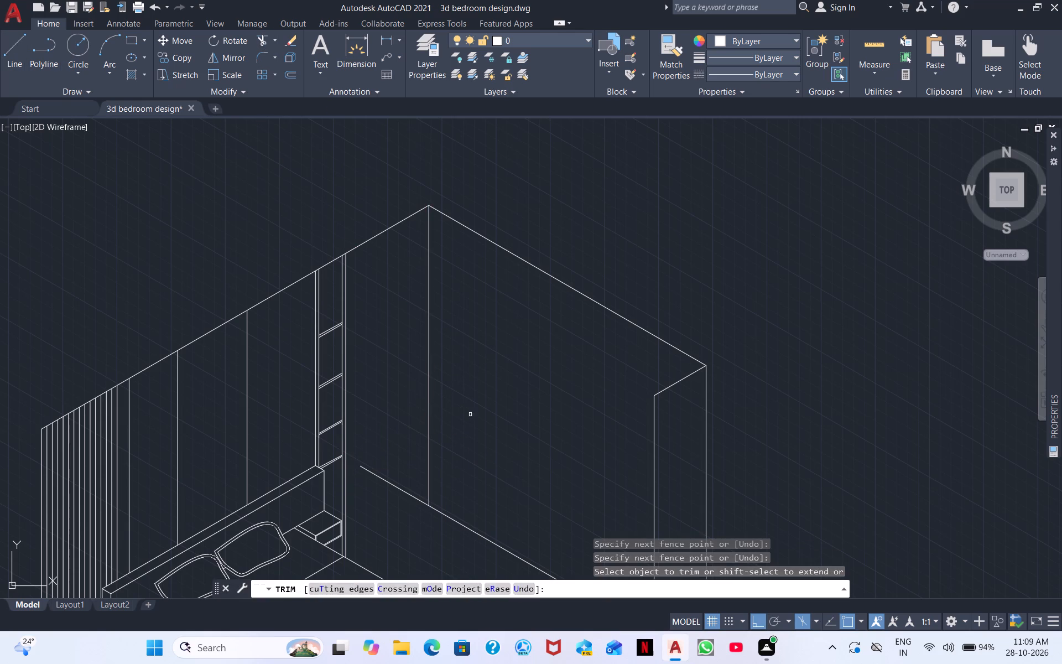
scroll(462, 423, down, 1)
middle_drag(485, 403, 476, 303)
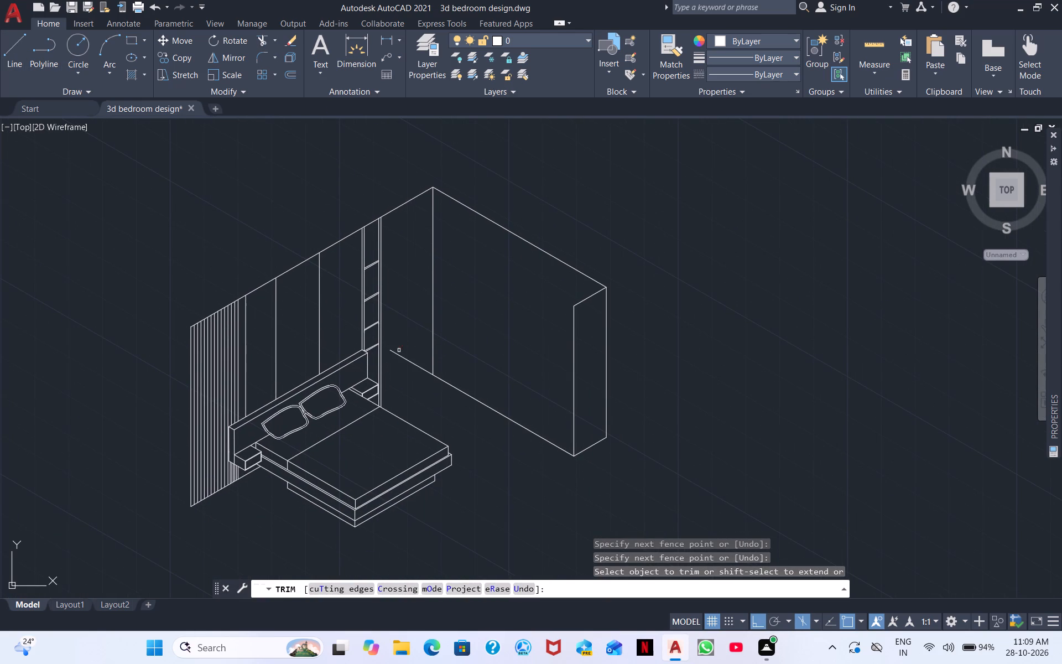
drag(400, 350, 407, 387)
Trim away the whole side wall outline, including its top and floor edges, verticals and end panel.
drag(420, 238, 528, 267)
drag(547, 230, 486, 406)
drag(497, 459, 604, 370)
drag(629, 364, 627, 364)
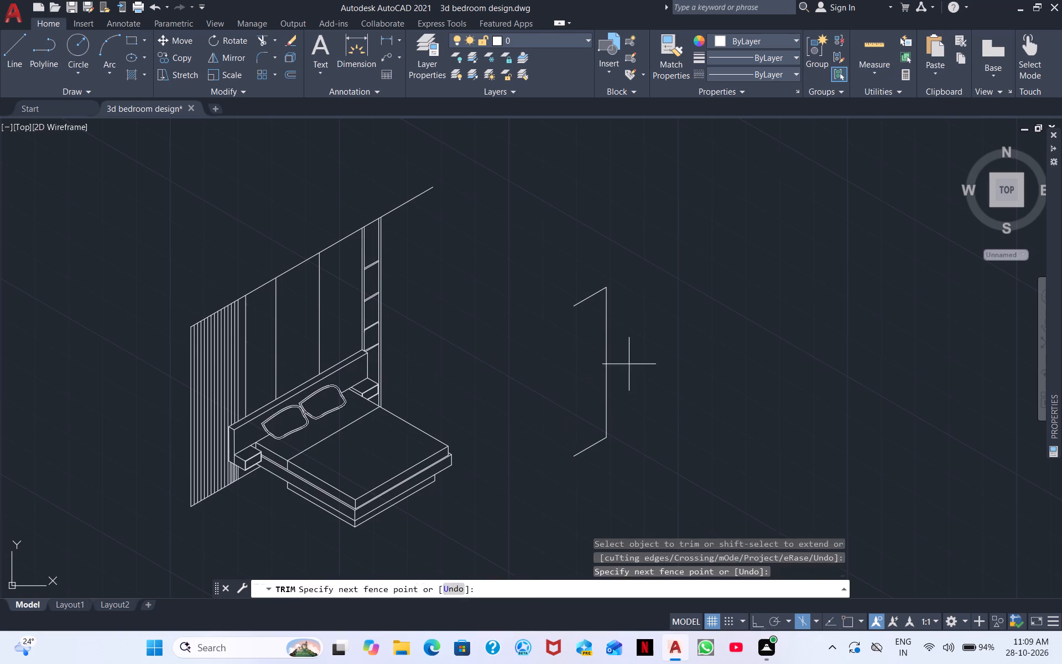
drag(627, 364, 572, 360)
drag(606, 284, 637, 590)
right_click(657, 397)
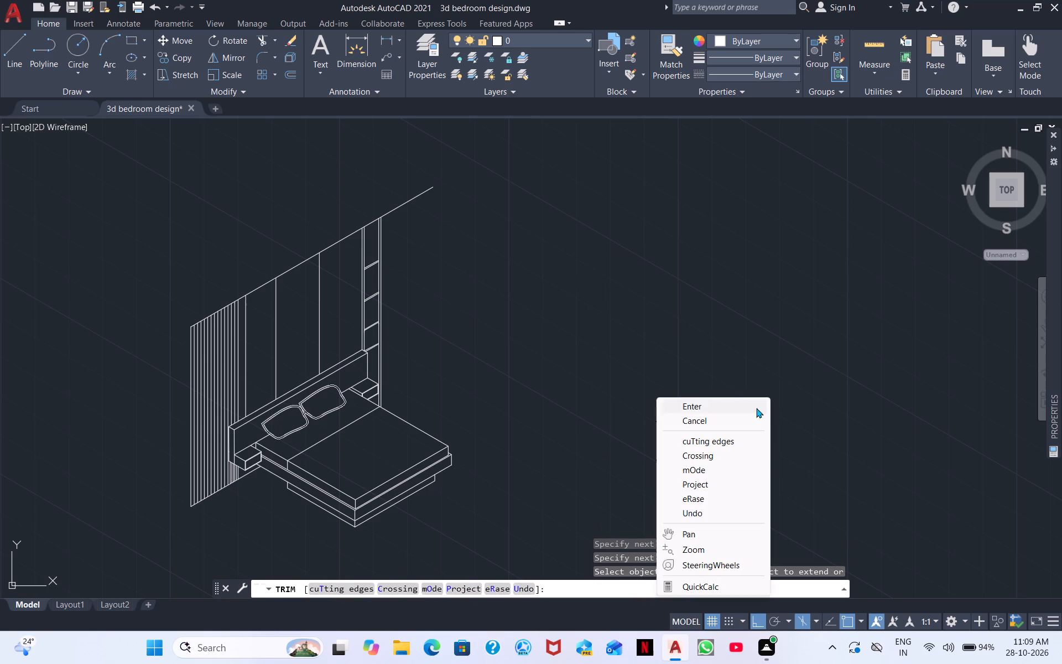
click(696, 406)
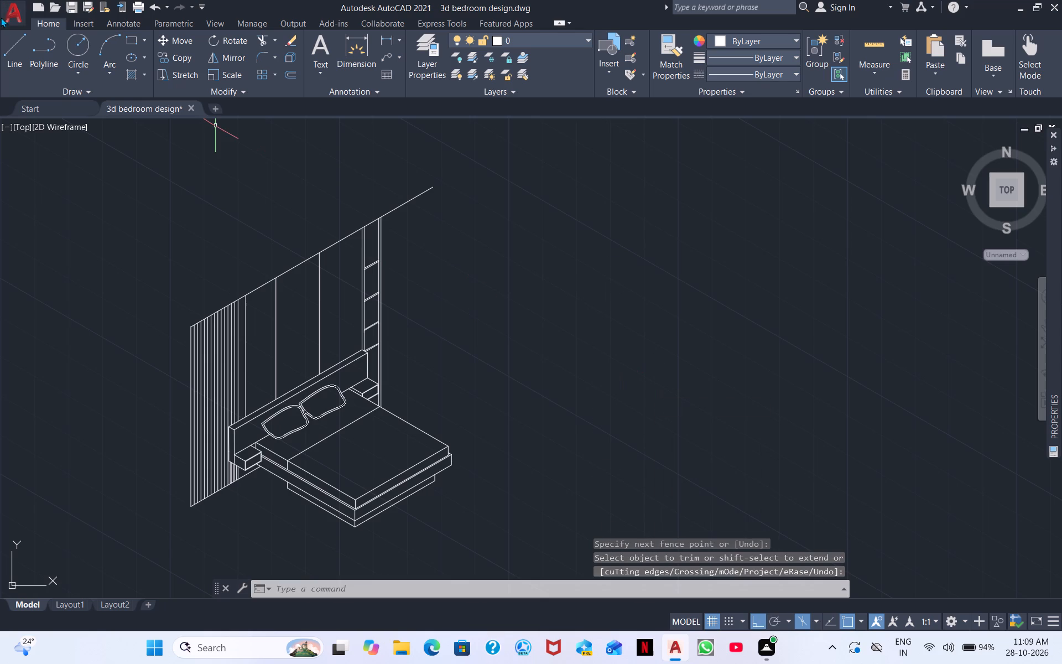
Erase the sloping top-edge segment that projects beyond the shelves.
click(410, 198)
right_click(525, 214)
click(591, 301)
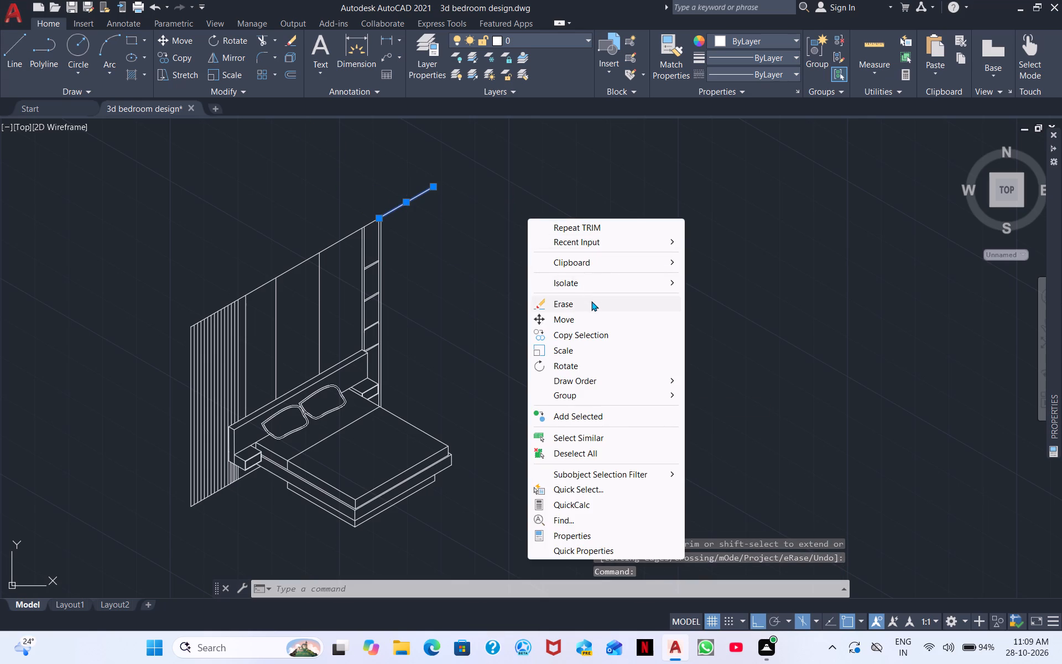
Draw the new side wall's top outline from the shelf corner: 50 units at 30°, 320 at 330°, and 50 back at 210°.
scroll(417, 240, up, 2)
middle_drag(423, 254, 420, 365)
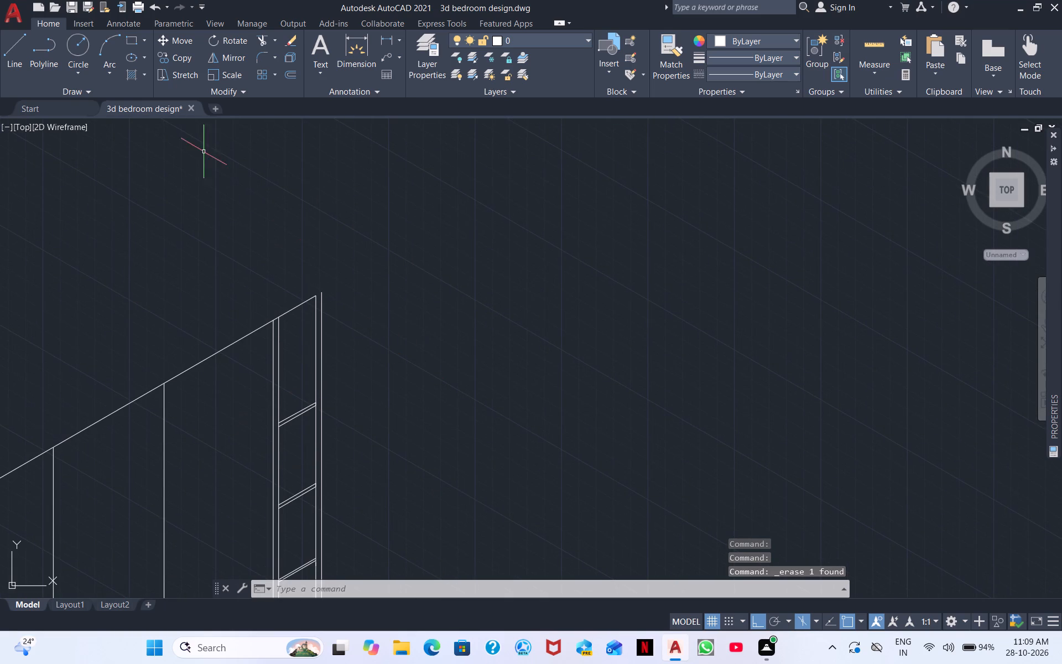
click(12, 51)
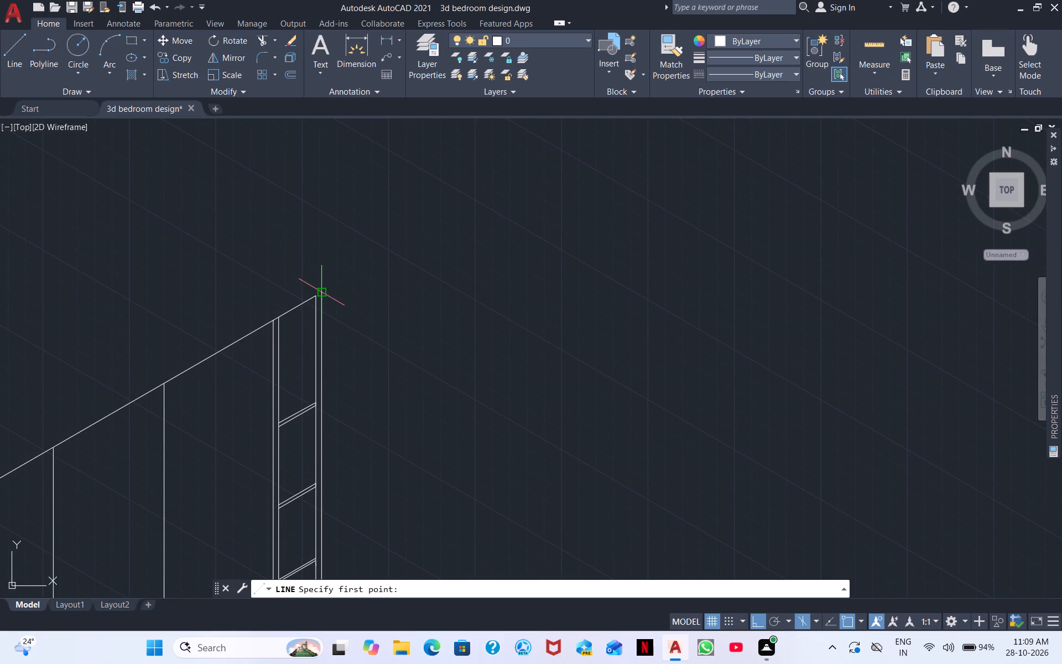
click(315, 292)
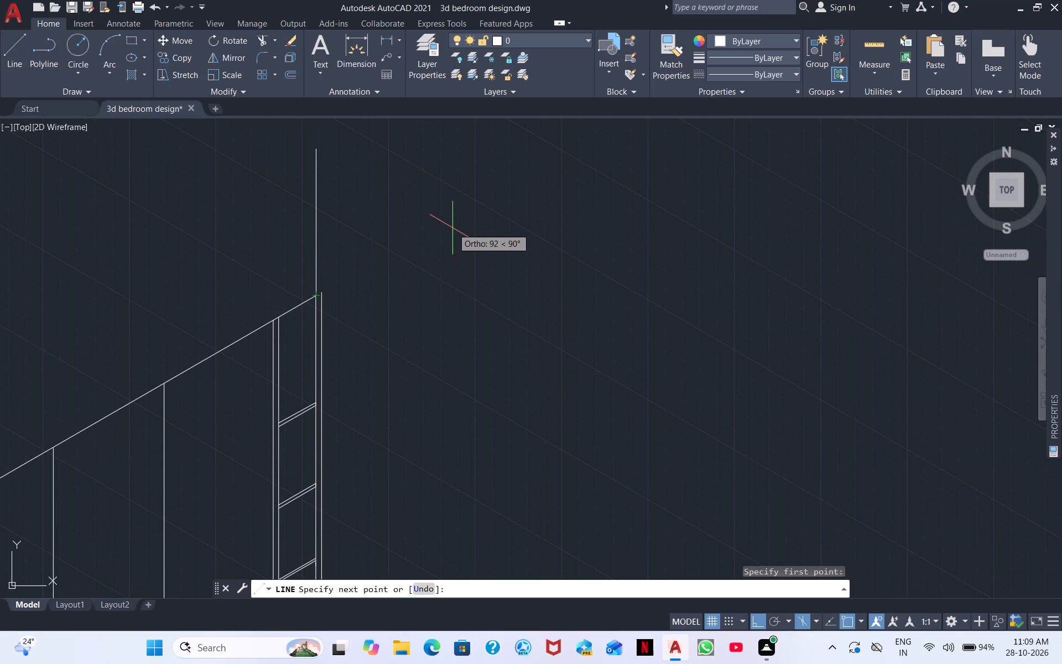
key(F5)
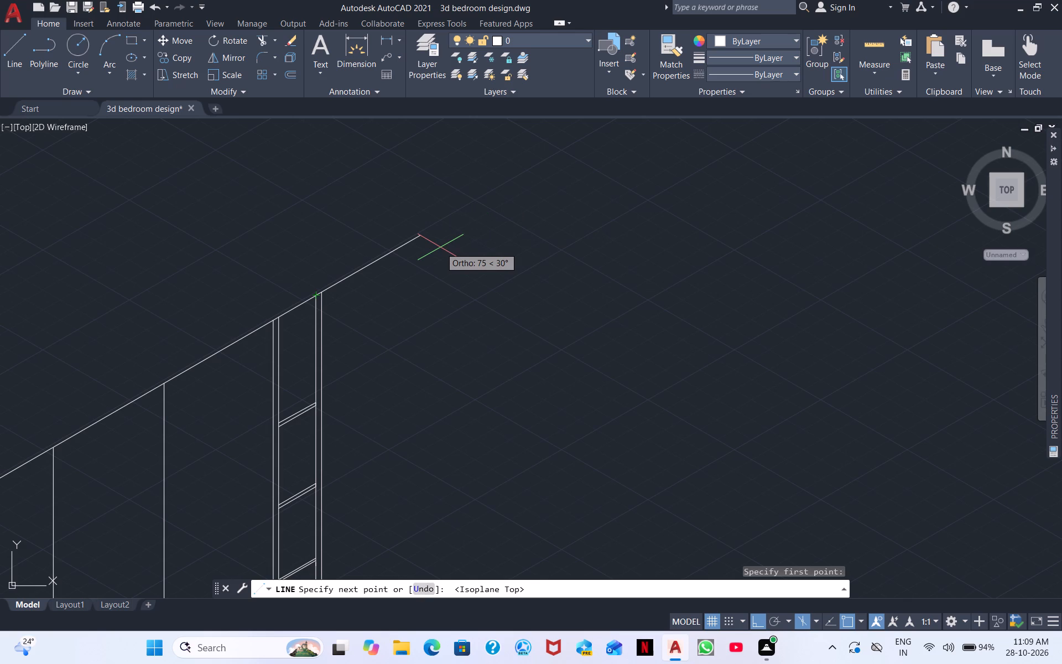
key(0)
key(BackSpace)
key(5)
key(0)
key(Return)
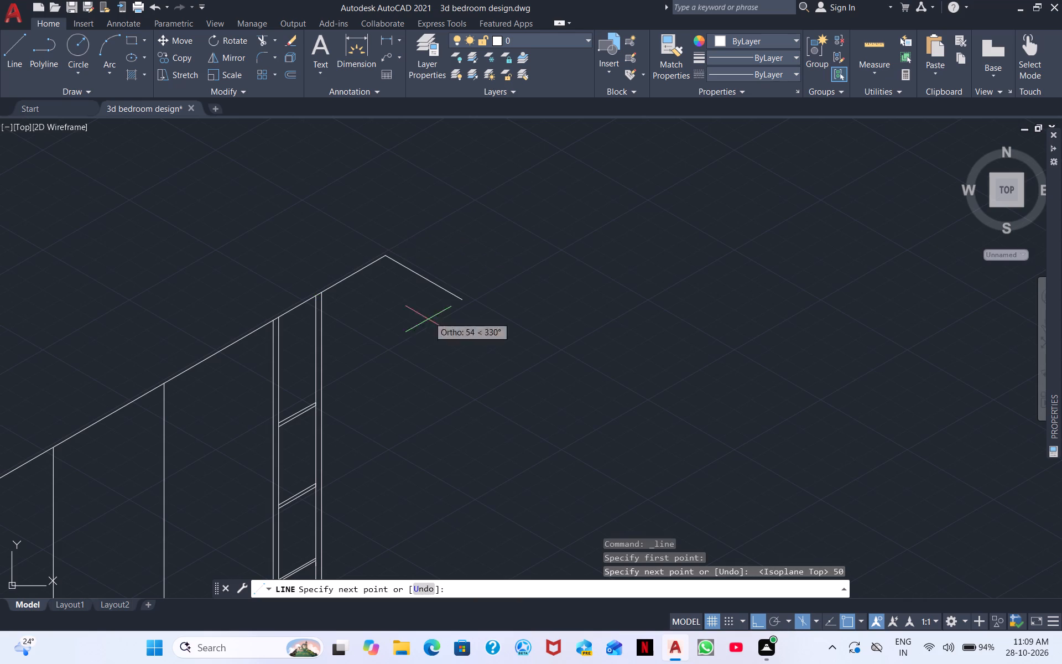
scroll(448, 397, down, 2)
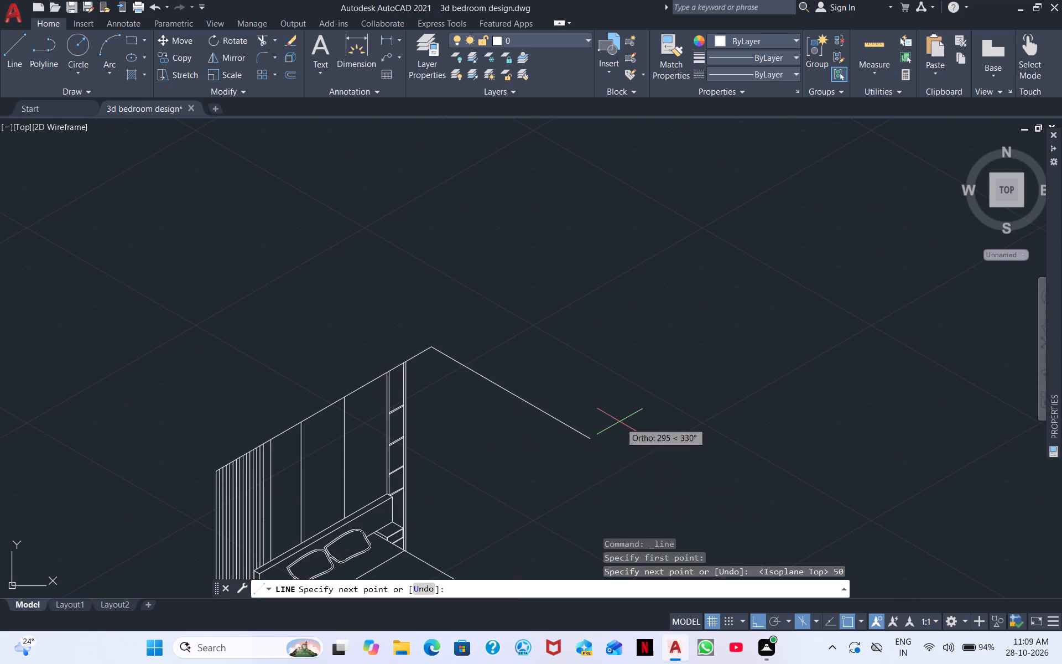
middle_drag(619, 422, 570, 386)
text(320)
key(Return)
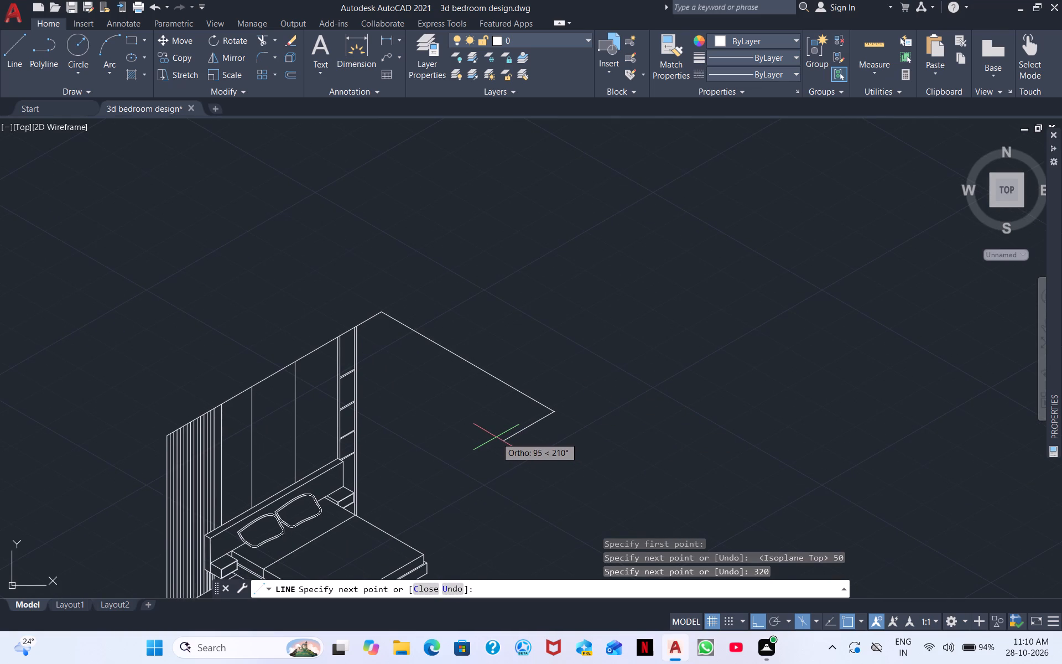
middle_drag(502, 429, 417, 385)
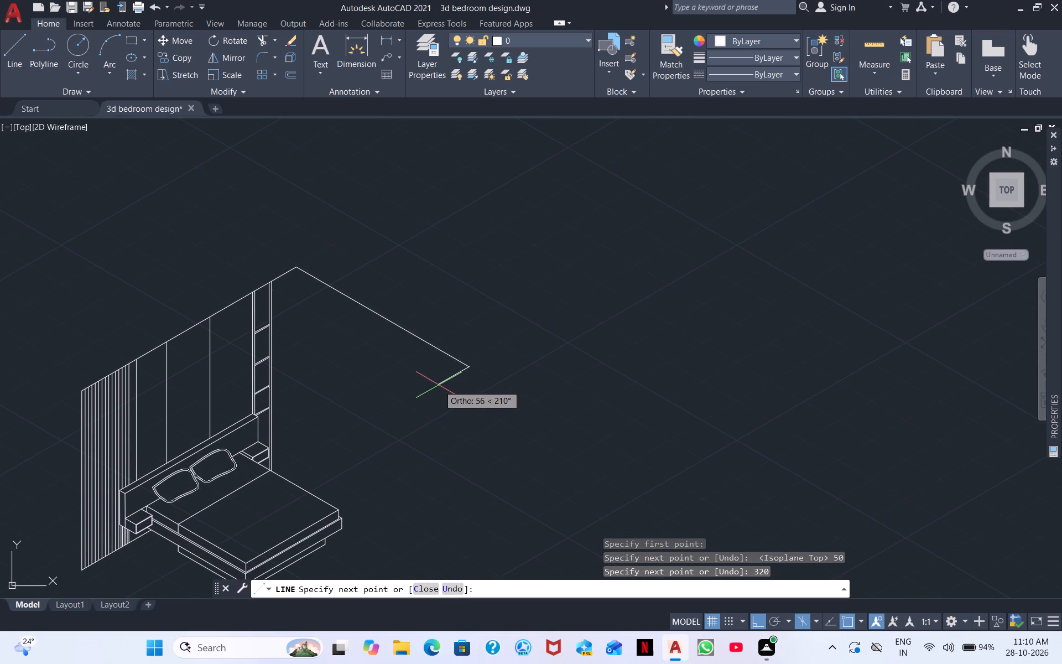
text(50)
key(Return)
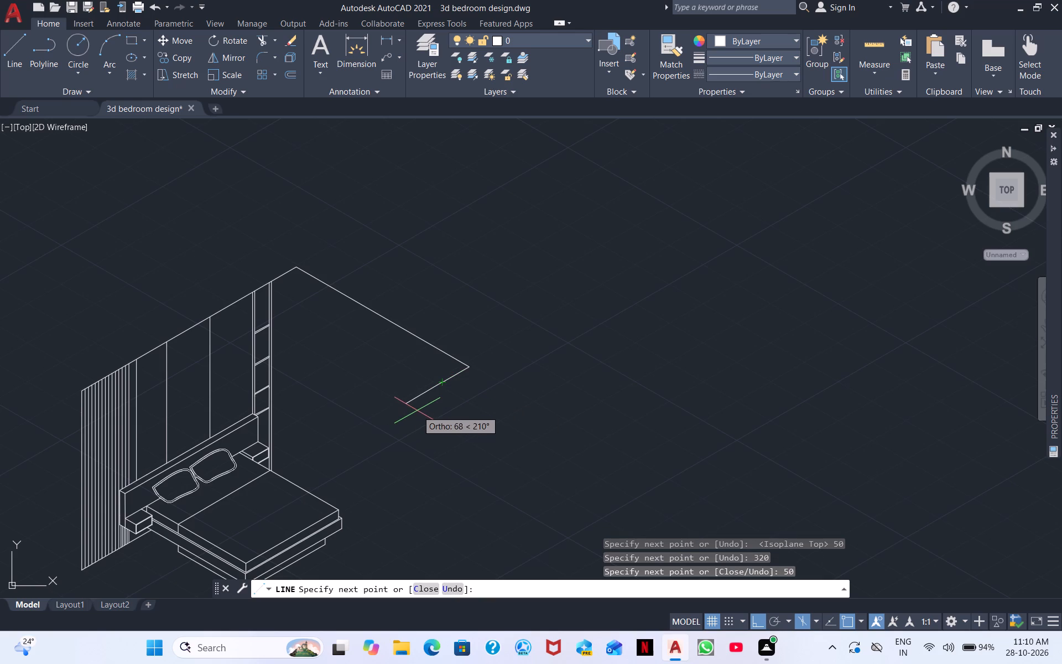
key(Escape)
Draw a 240-unit vertical line down from the far end of the 320-unit top edge.
right_click(504, 400)
click(625, 159)
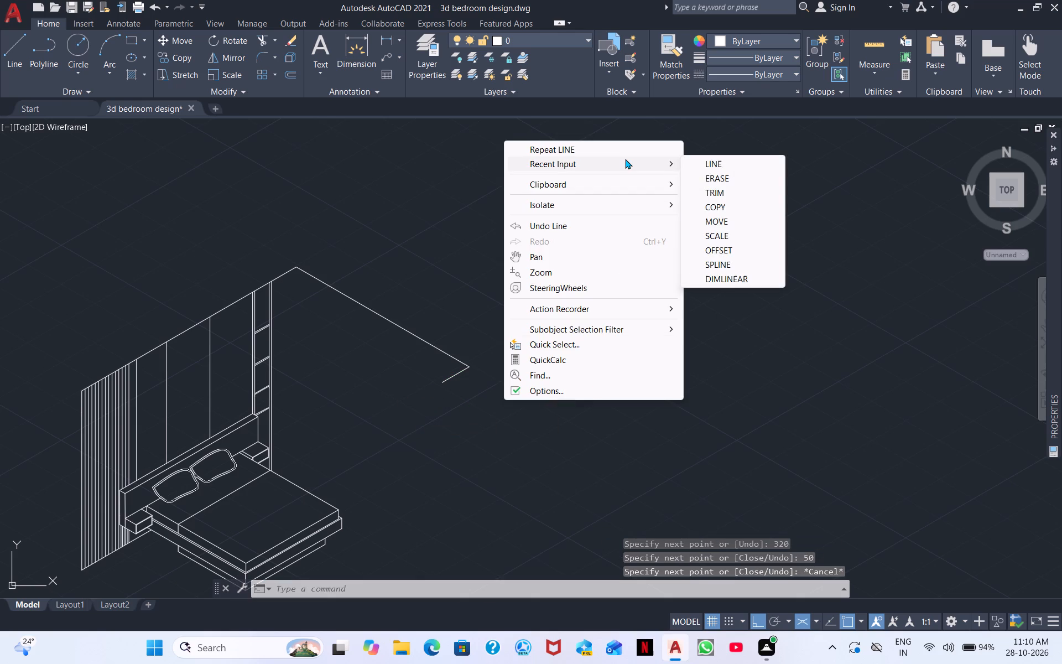
click(705, 162)
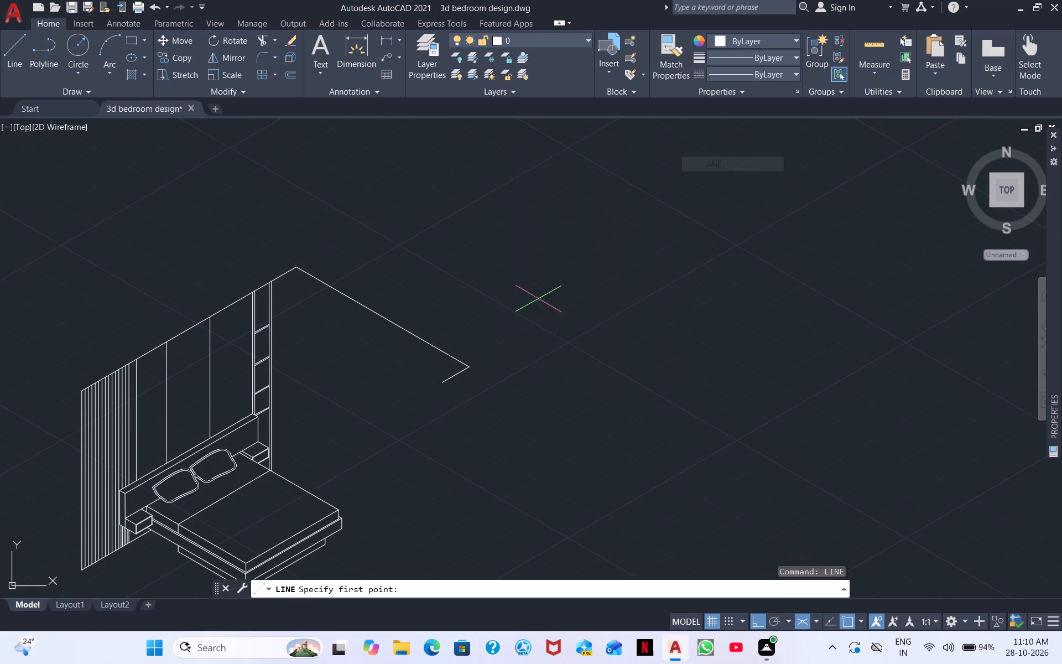
drag(471, 371, 466, 387)
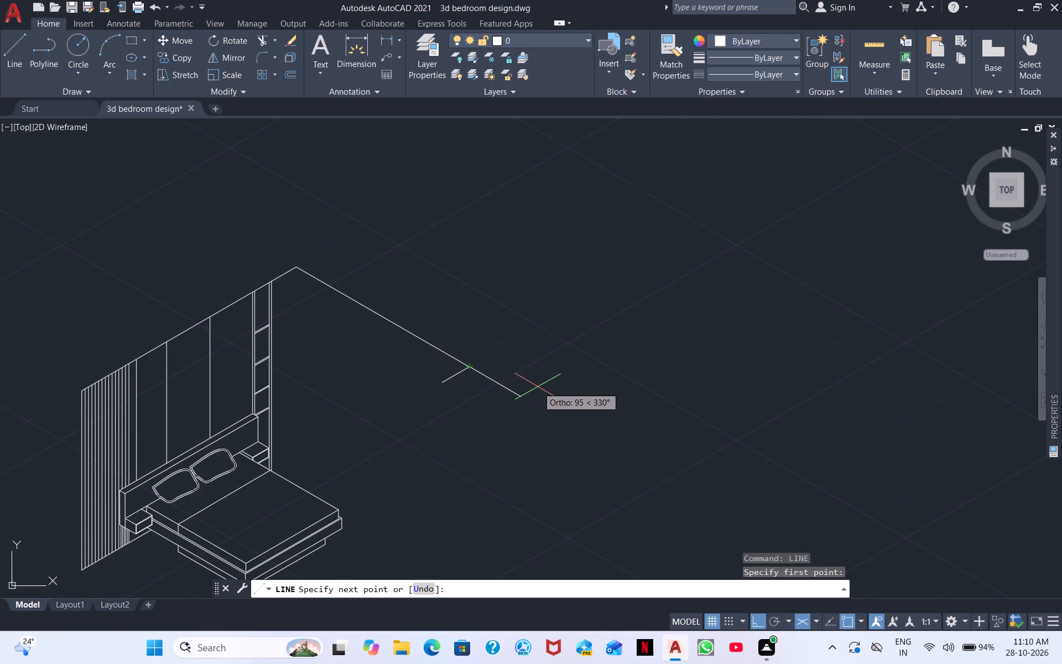
key(F5)
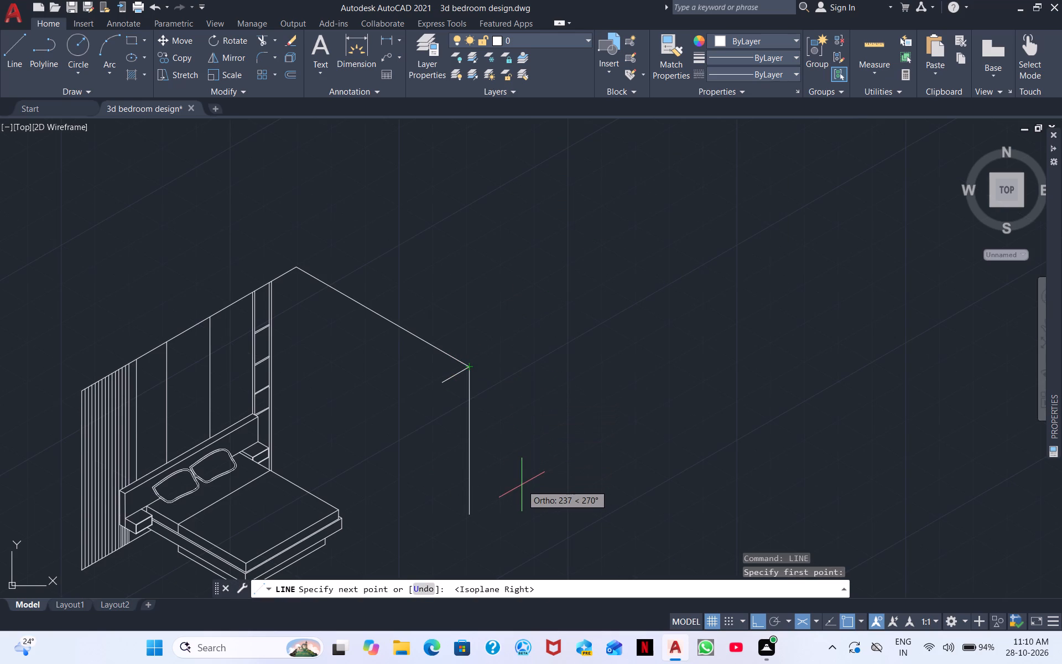
text(240)
key(Return)
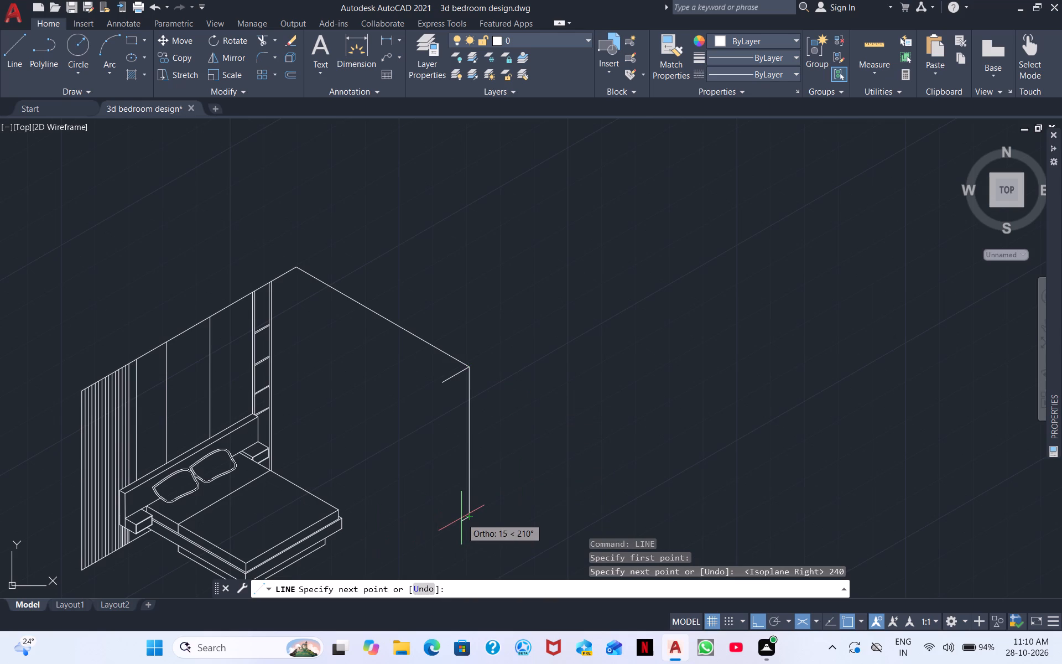
key(Escape)
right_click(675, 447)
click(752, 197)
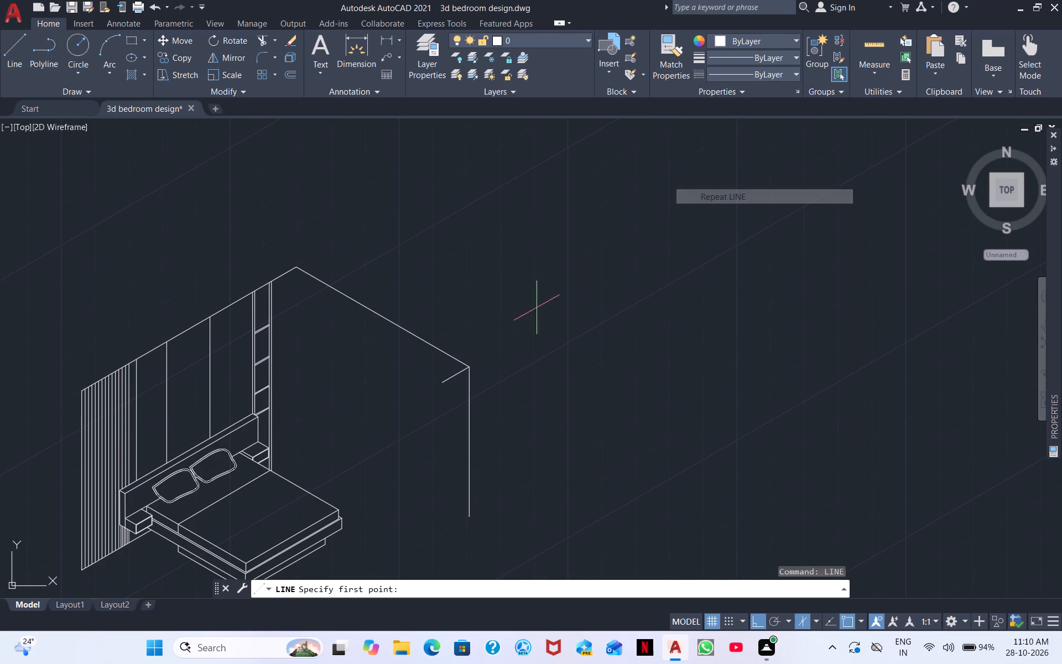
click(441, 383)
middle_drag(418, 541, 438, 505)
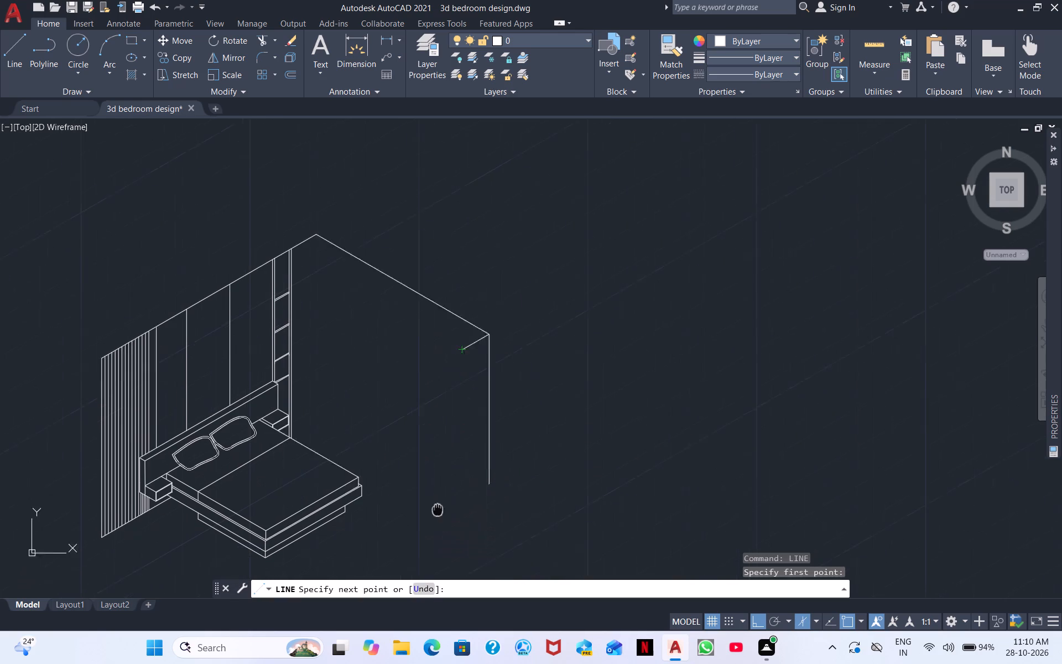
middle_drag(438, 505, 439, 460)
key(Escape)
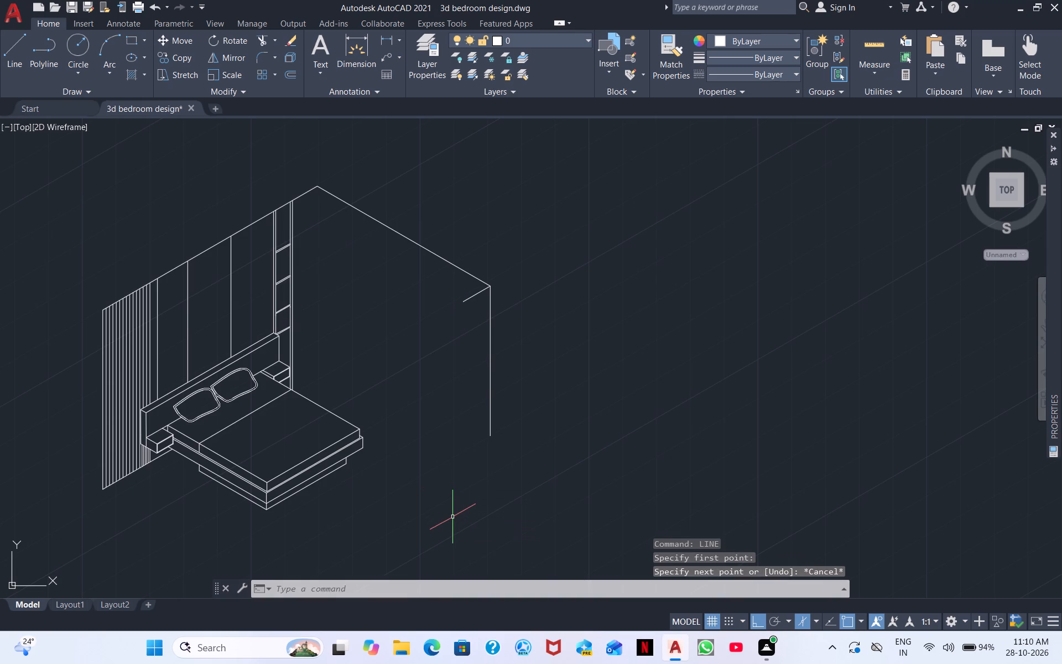
Draw a vertical line down from the free end of the 50-unit return, past the level of the 240-unit vertical's lower end.
right_click(580, 438)
click(656, 188)
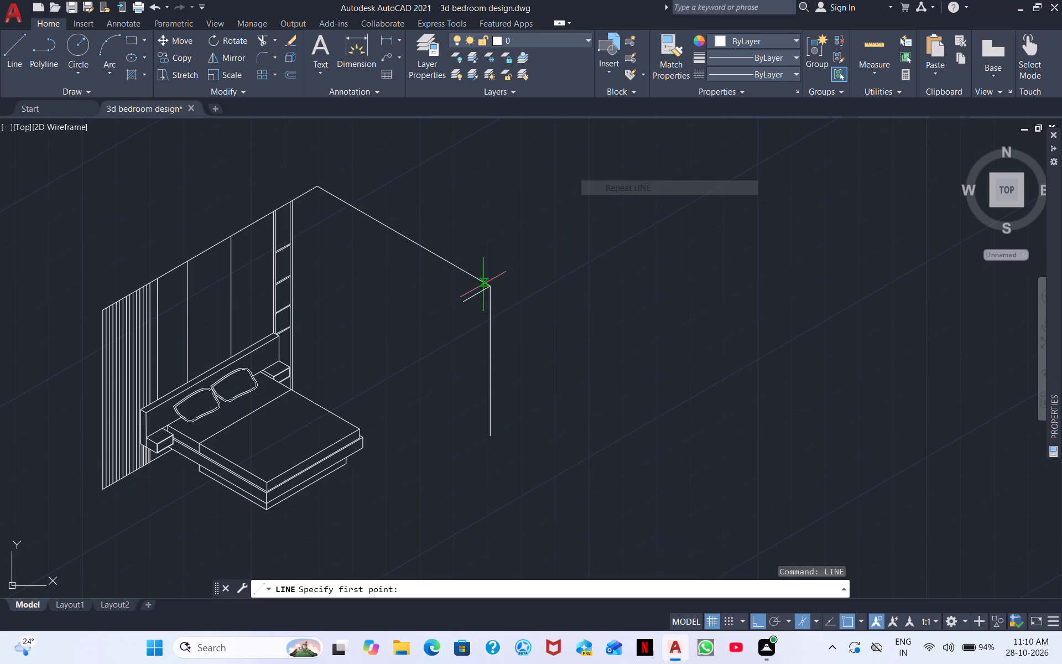
drag(462, 298, 462, 306)
click(444, 515)
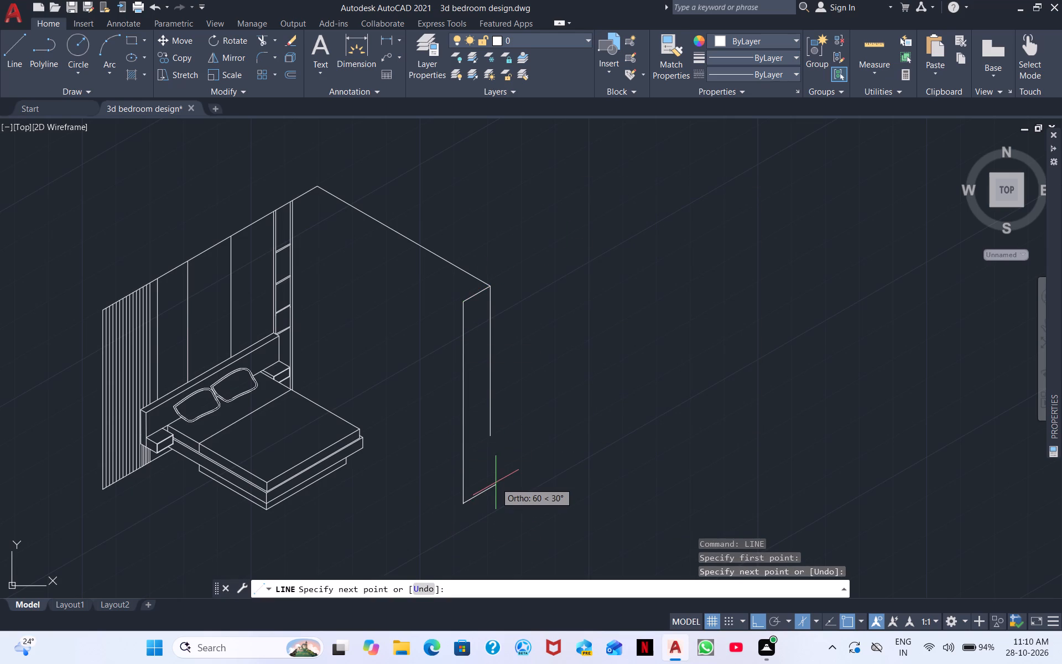
key(Escape)
Close the end panel with a 210° bottom line from the 240-unit vertical's lower end, and trim both overshoots at the crossing.
click(15, 45)
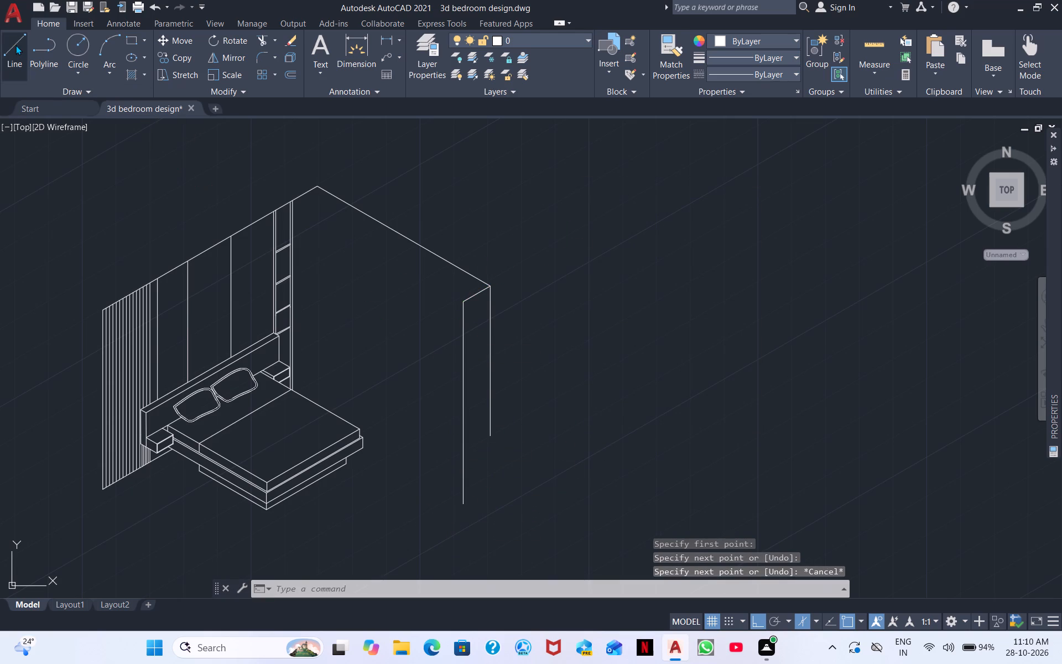
click(487, 440)
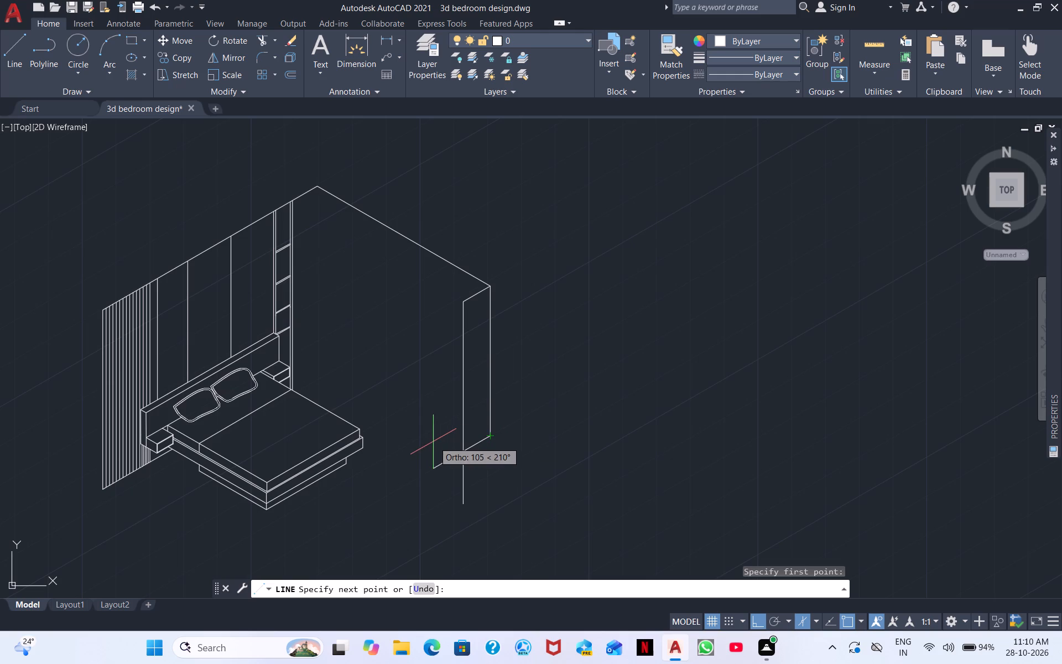
click(430, 442)
key(Escape)
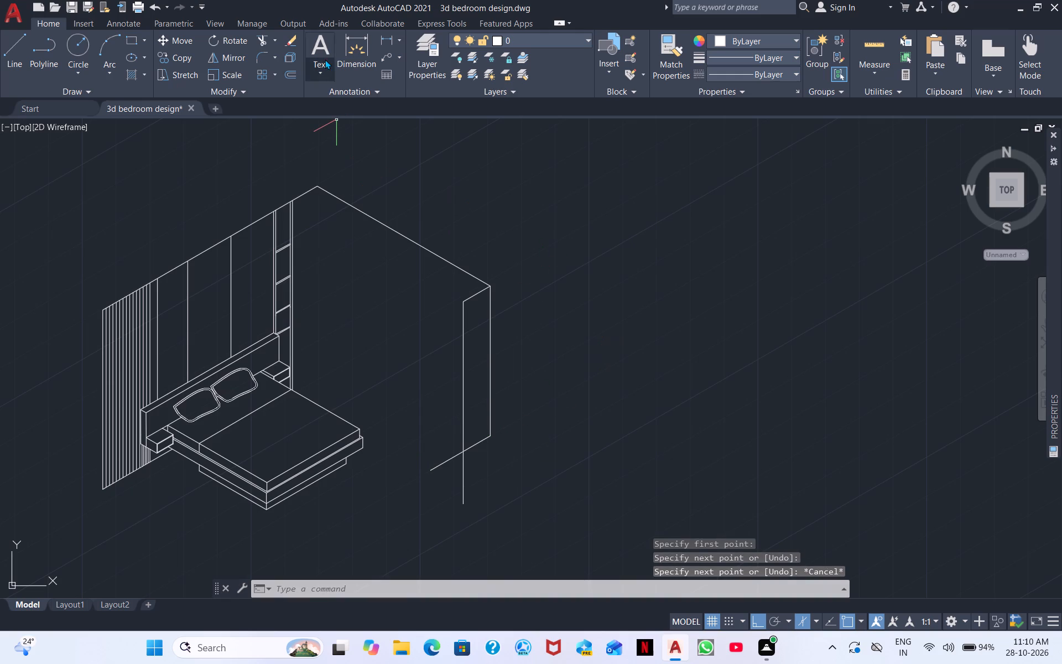
click(261, 39)
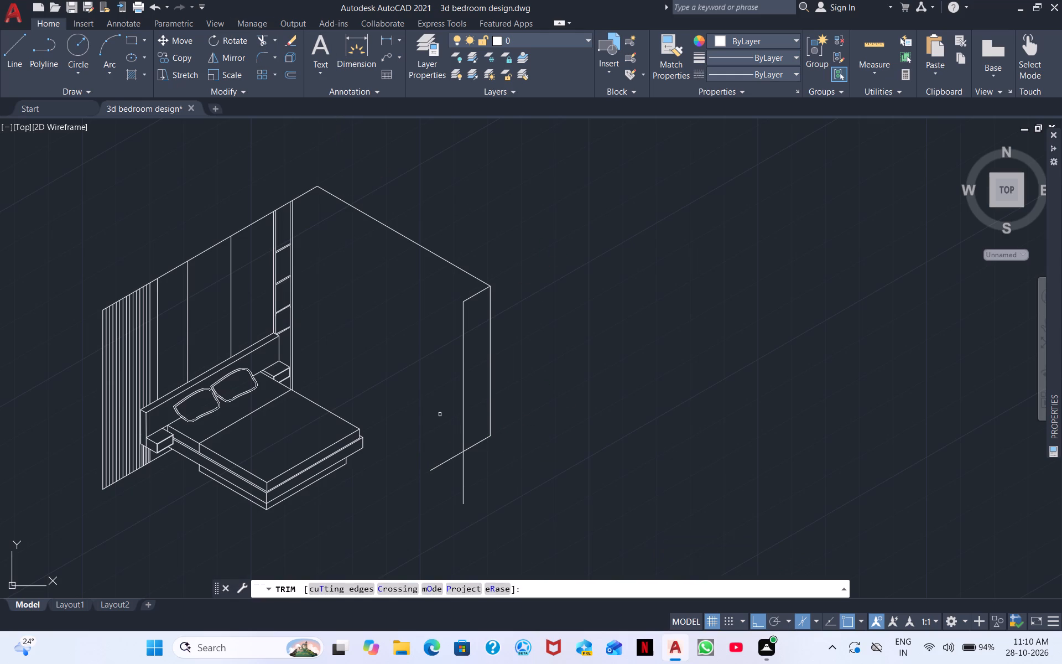
drag(449, 453, 498, 497)
right_click(670, 307)
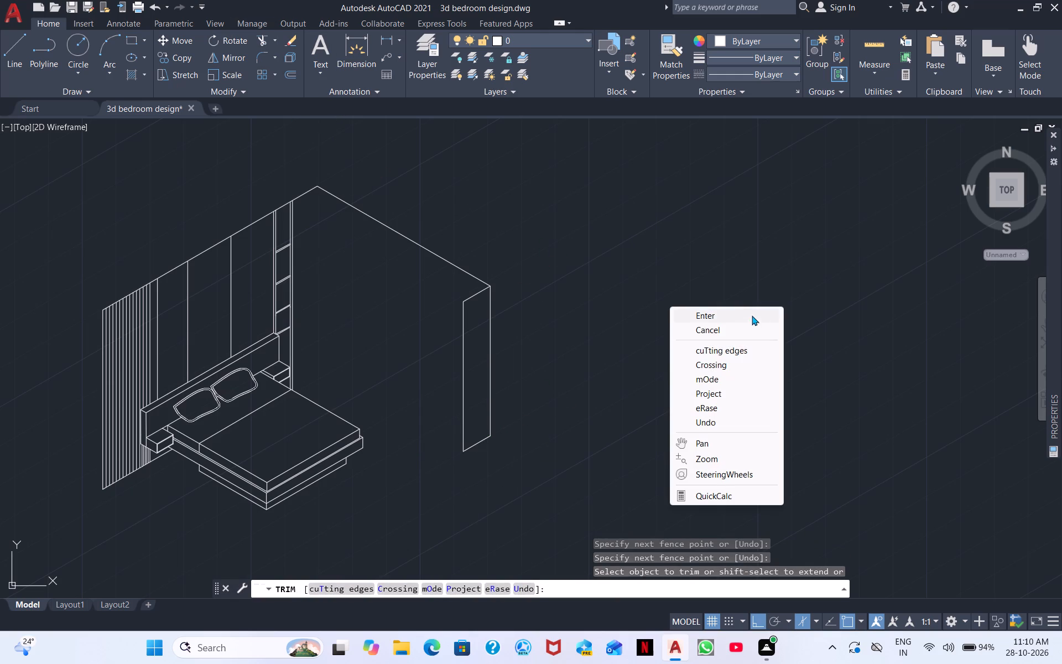
click(743, 315)
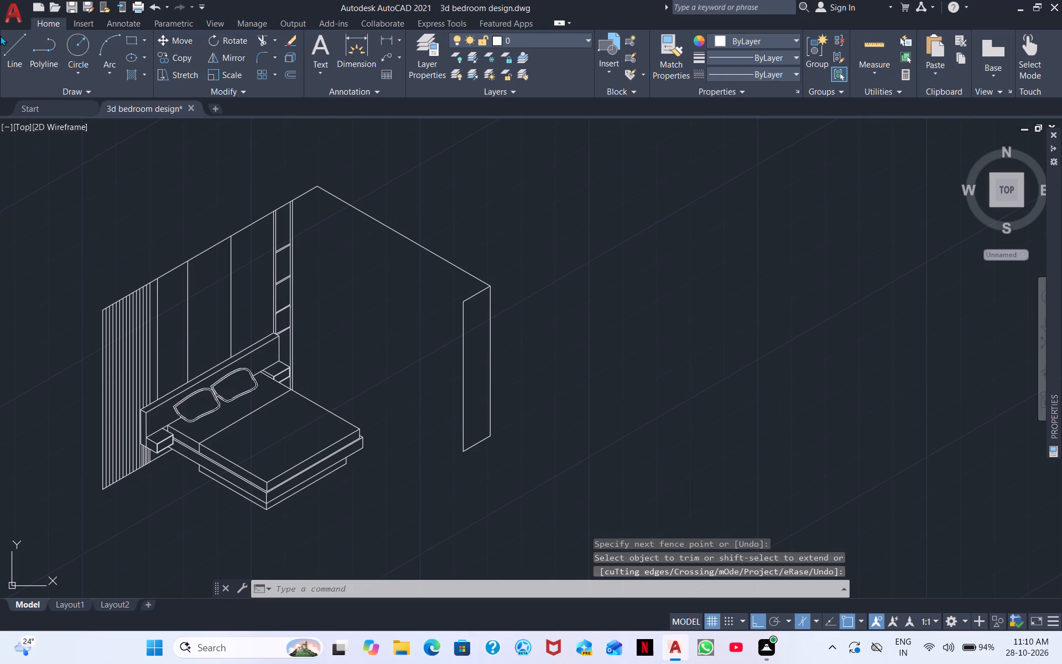
Draw a 150° top edge from the end panel's inner upper corner back past the shelf corner, and trim its overshoot there.
click(12, 58)
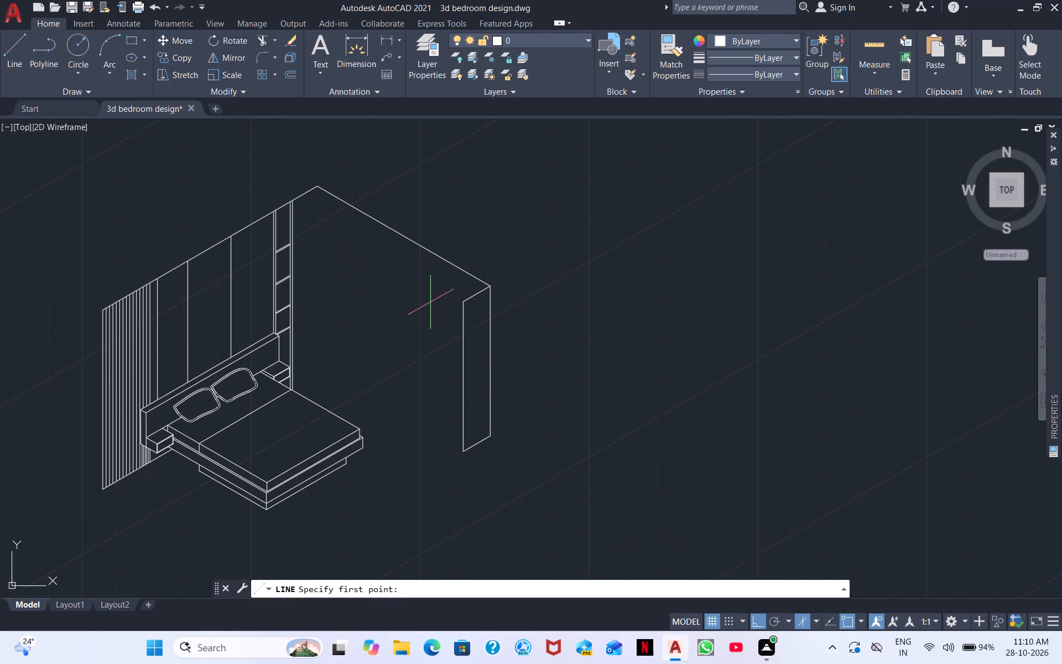
click(460, 307)
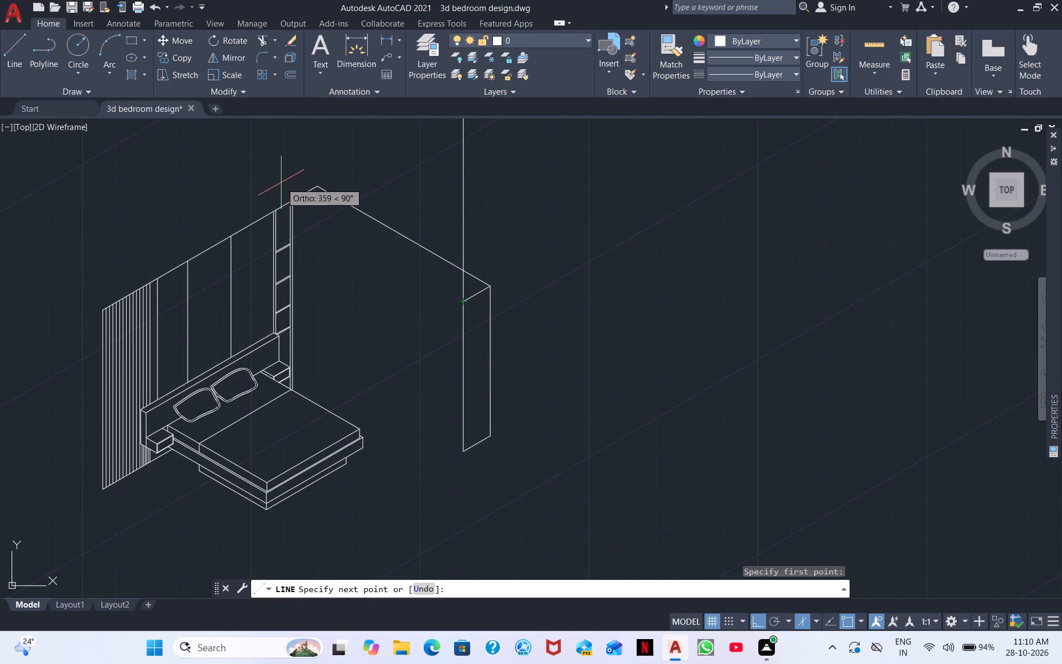
key(F5)
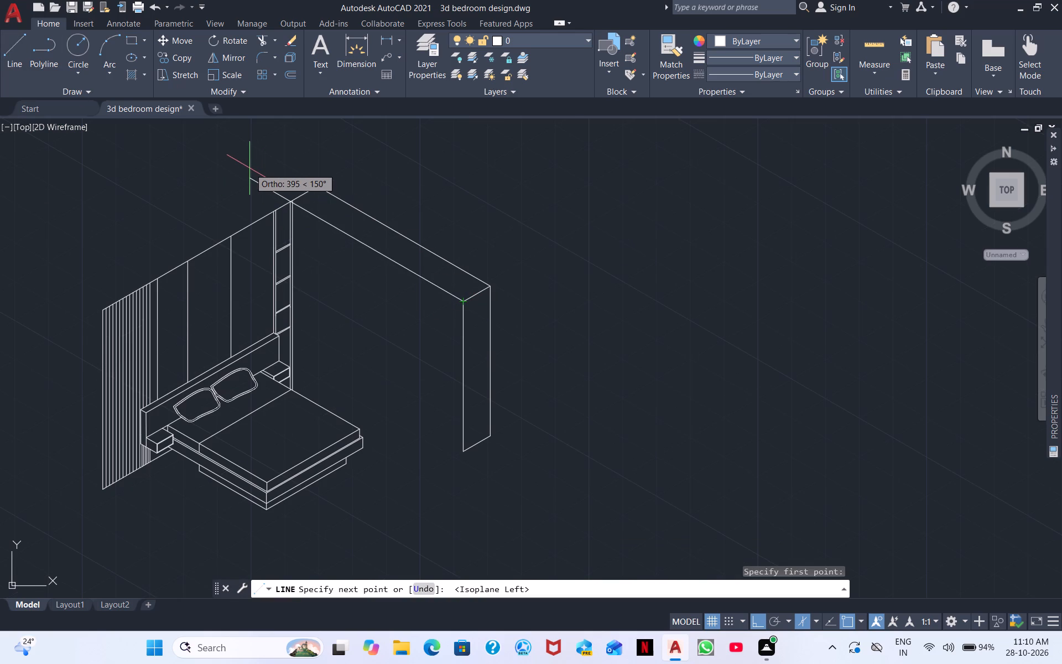
scroll(260, 178, up, 3)
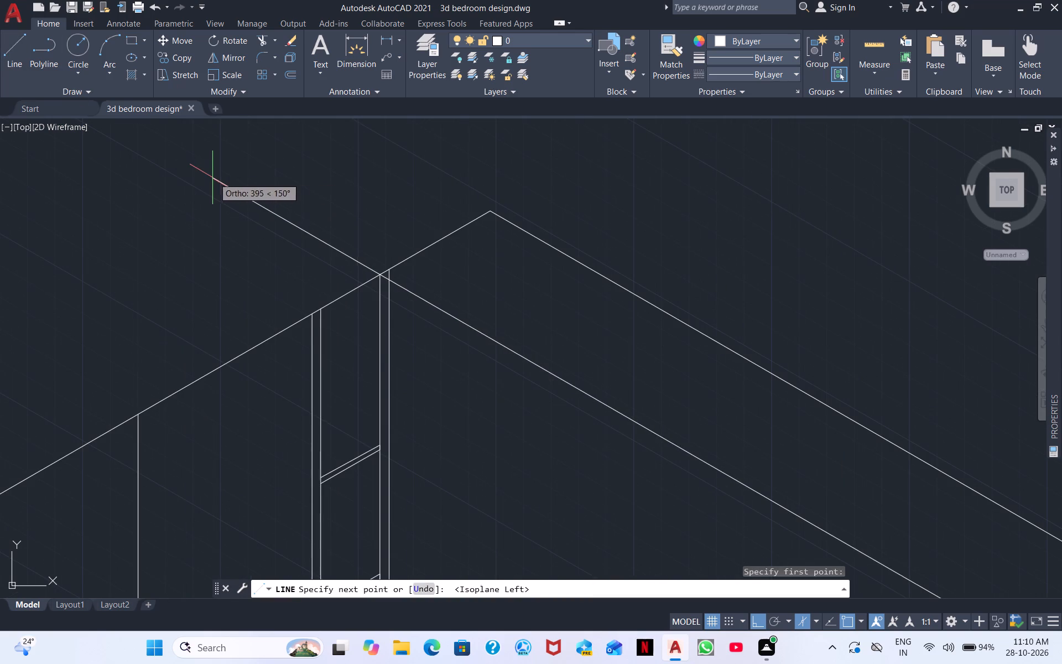
click(211, 178)
key(Escape)
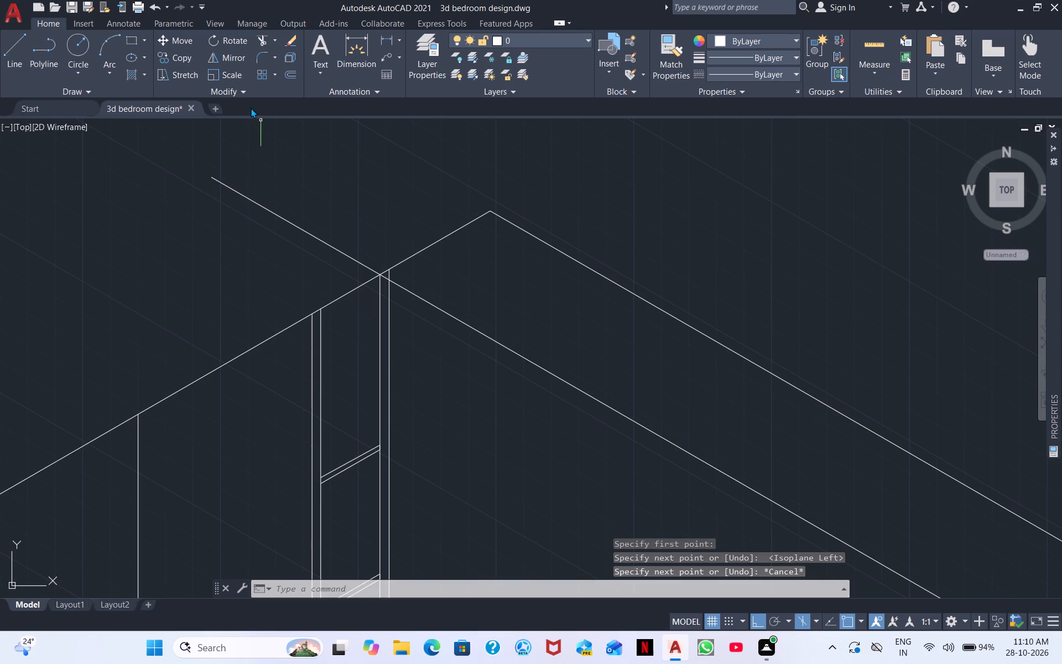
click(262, 40)
drag(311, 214, 263, 275)
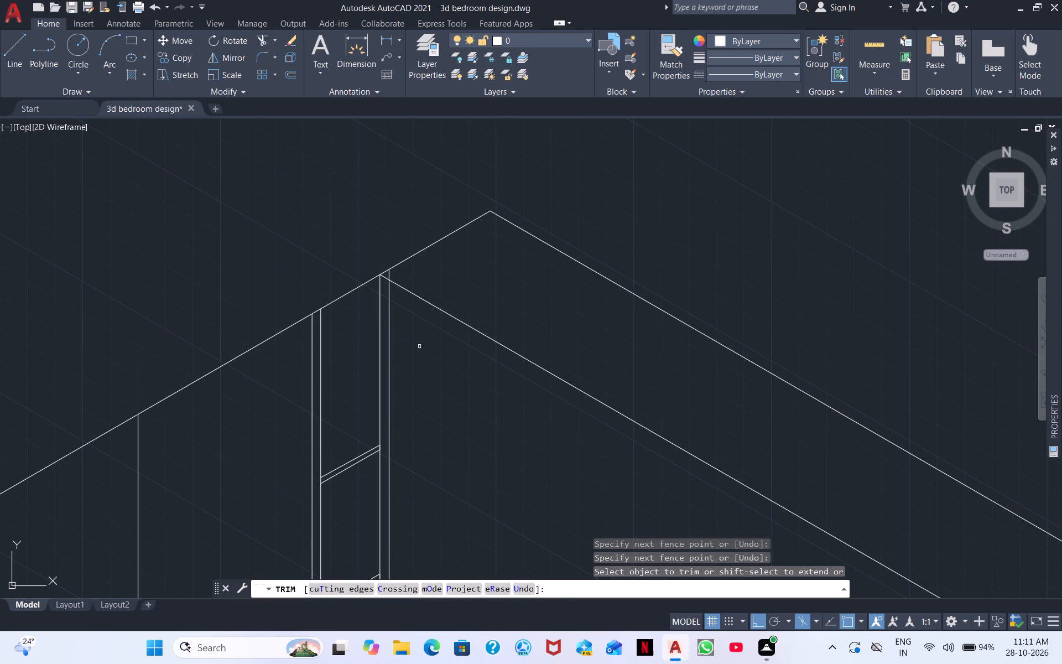
right_click(451, 429)
click(487, 442)
scroll(578, 439, down, 1)
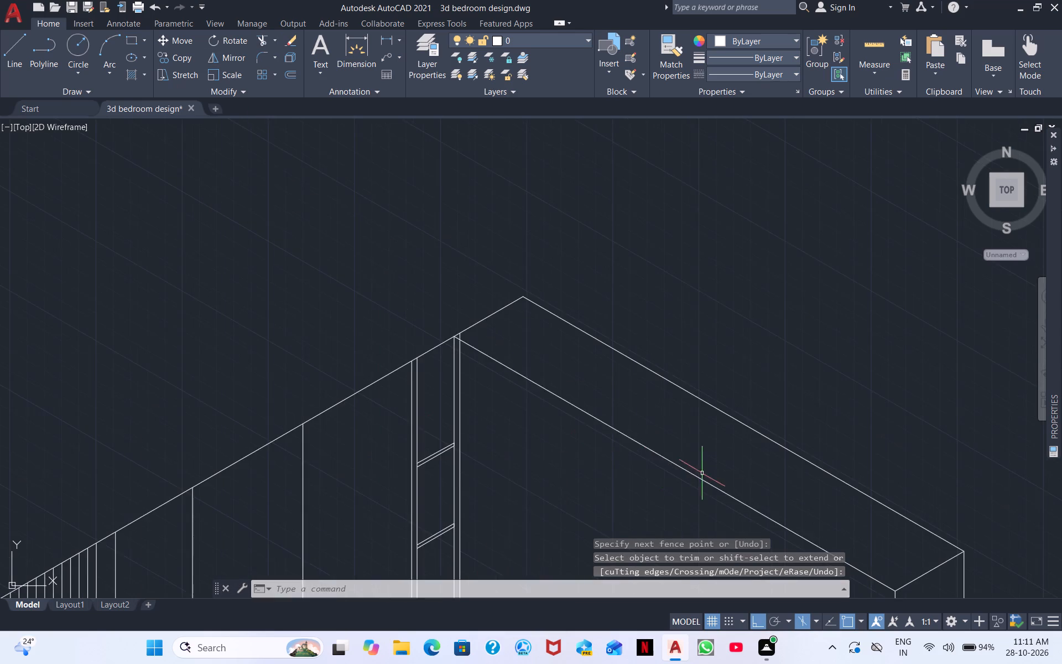
Draw a 150° line from the end panel's outer upper corner partway back along the wall's outer top edge.
middle_drag(702, 473, 580, 232)
middle_drag(597, 387, 678, 272)
middle_drag(660, 326, 643, 412)
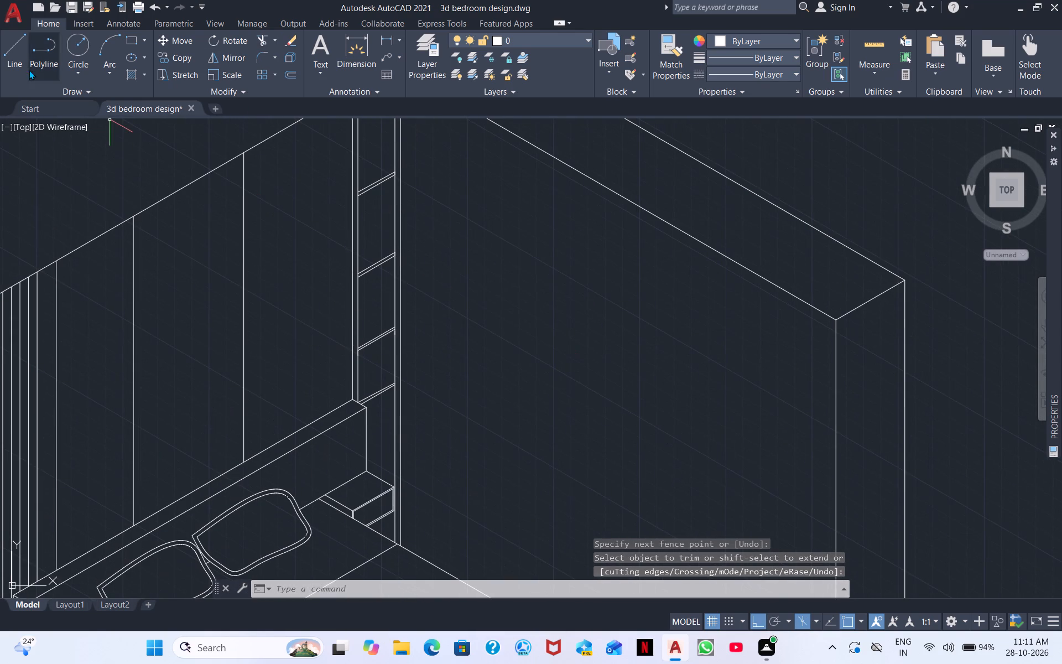
click(28, 32)
scroll(516, 163, down, 2)
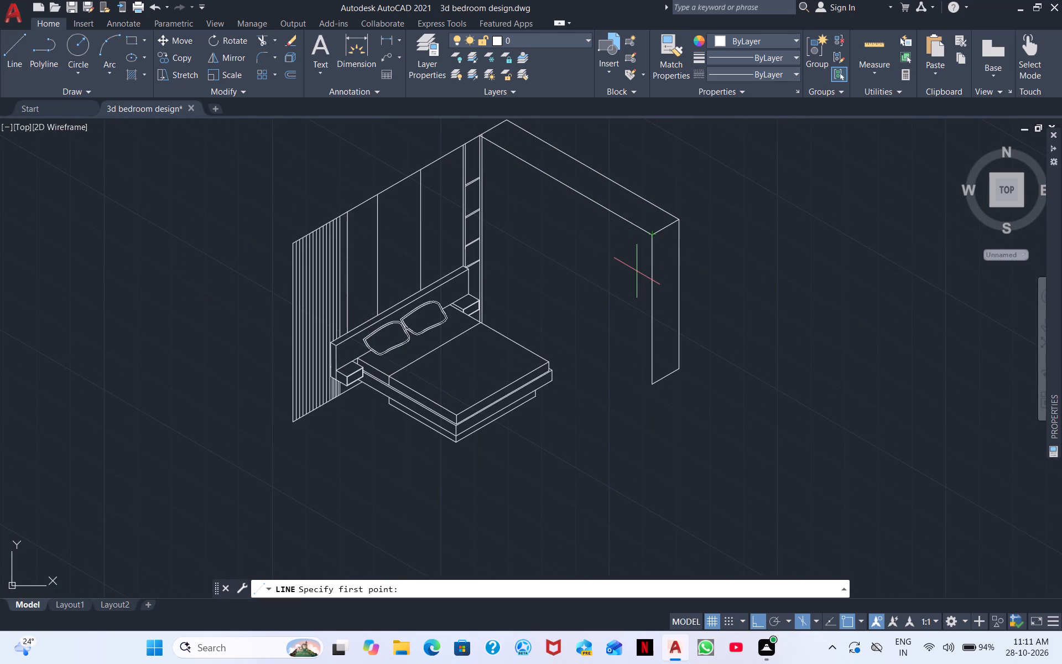
scroll(636, 271, up, 2)
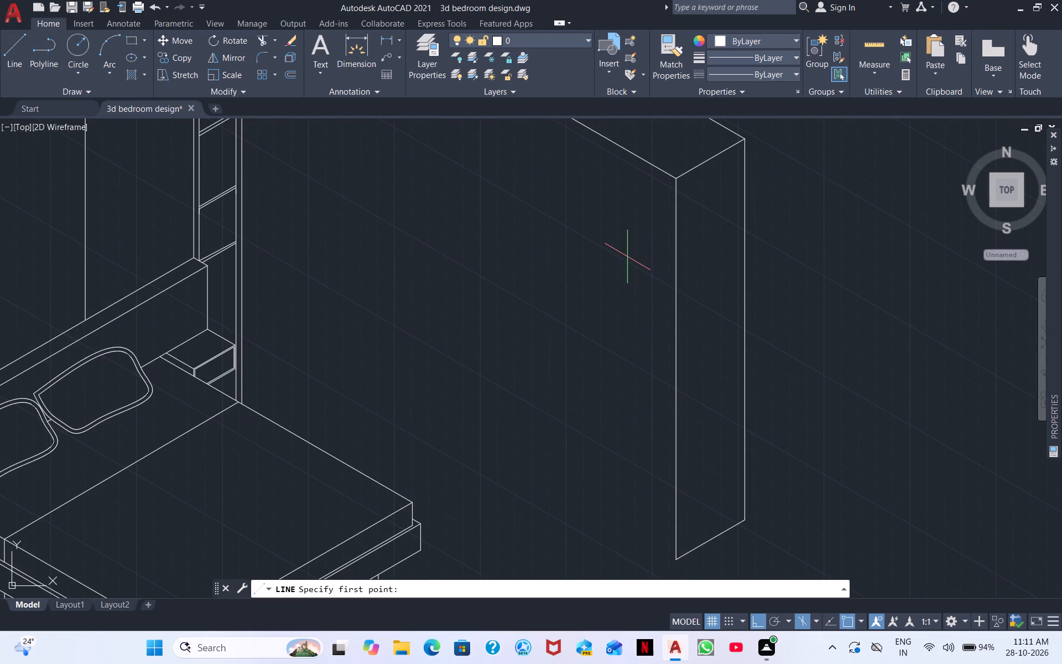
click(742, 137)
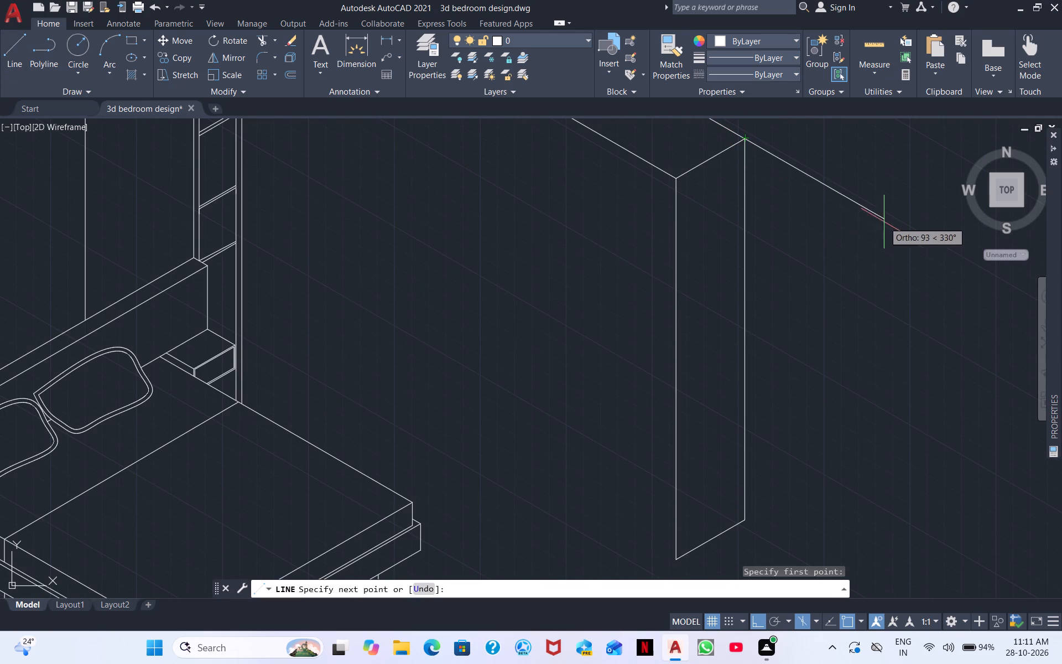
middle_drag(910, 224, 767, 168)
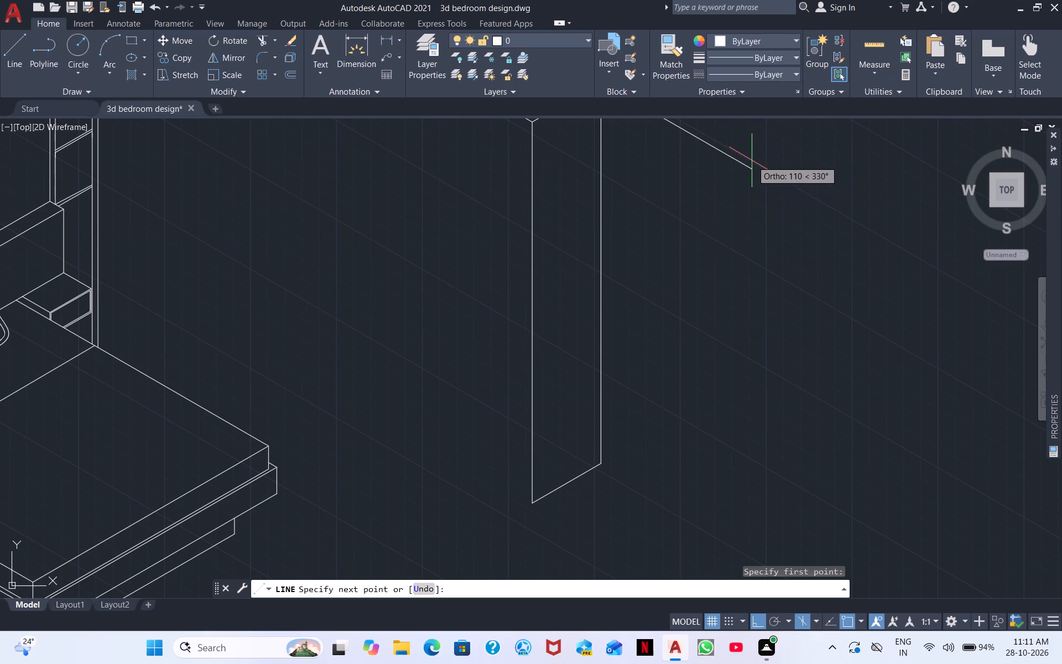
middle_drag(743, 168, 841, 287)
scroll(841, 287, down, 1)
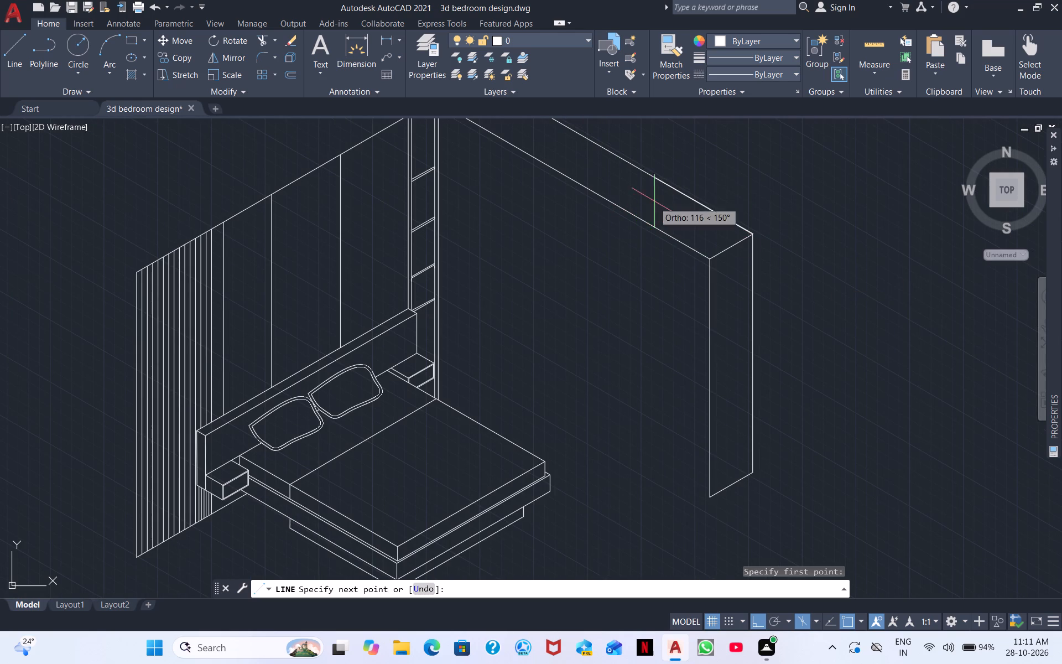
scroll(647, 190, down, 1)
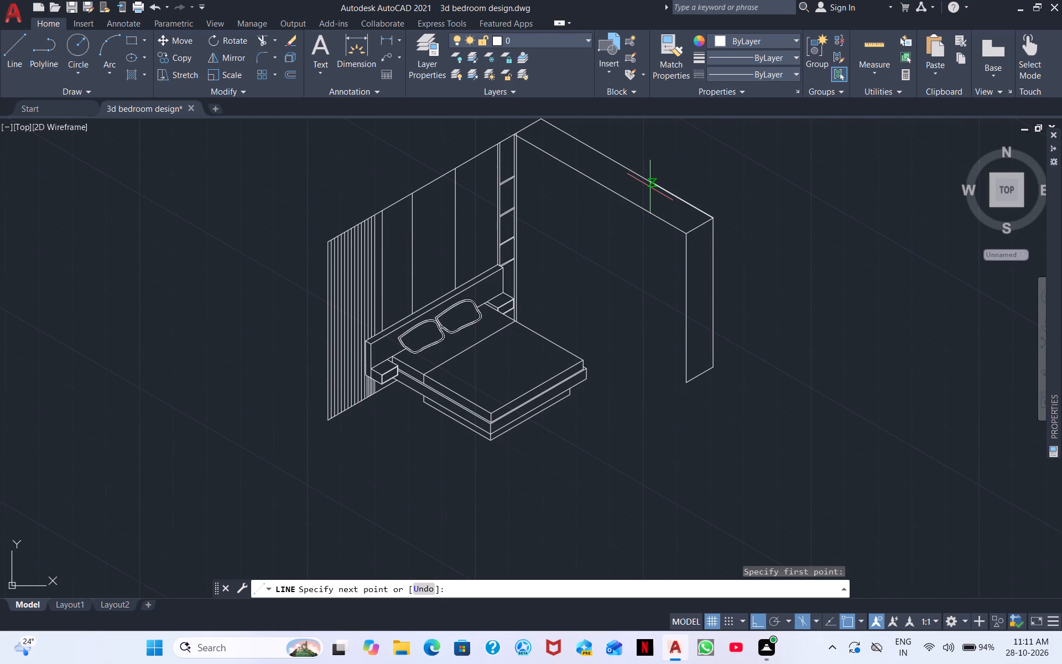
middle_drag(649, 191, 618, 309)
click(616, 304)
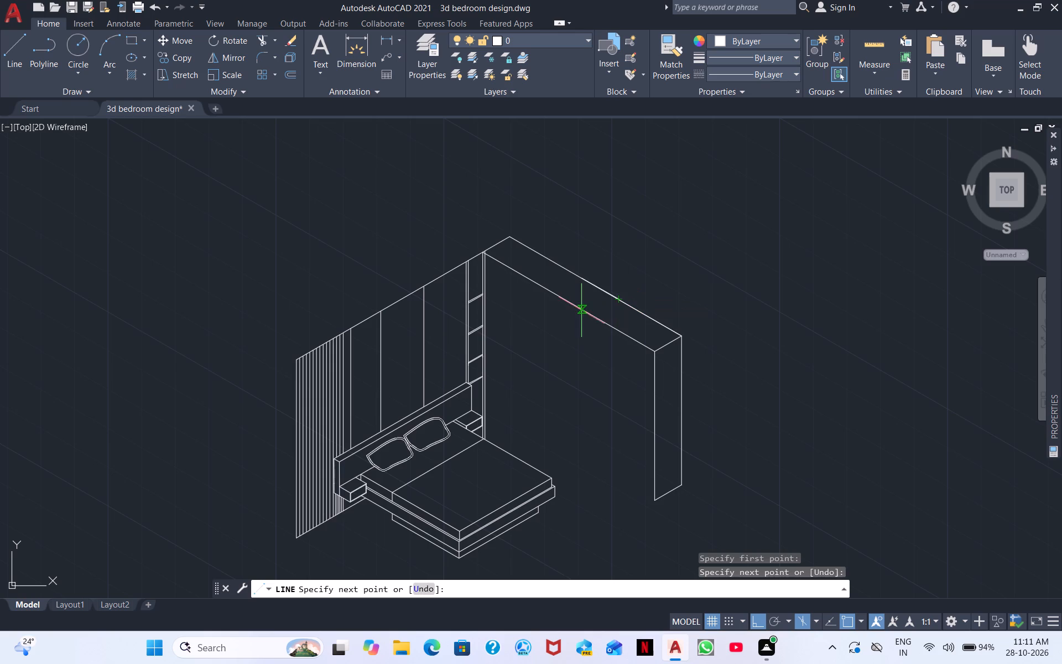
key(Escape)
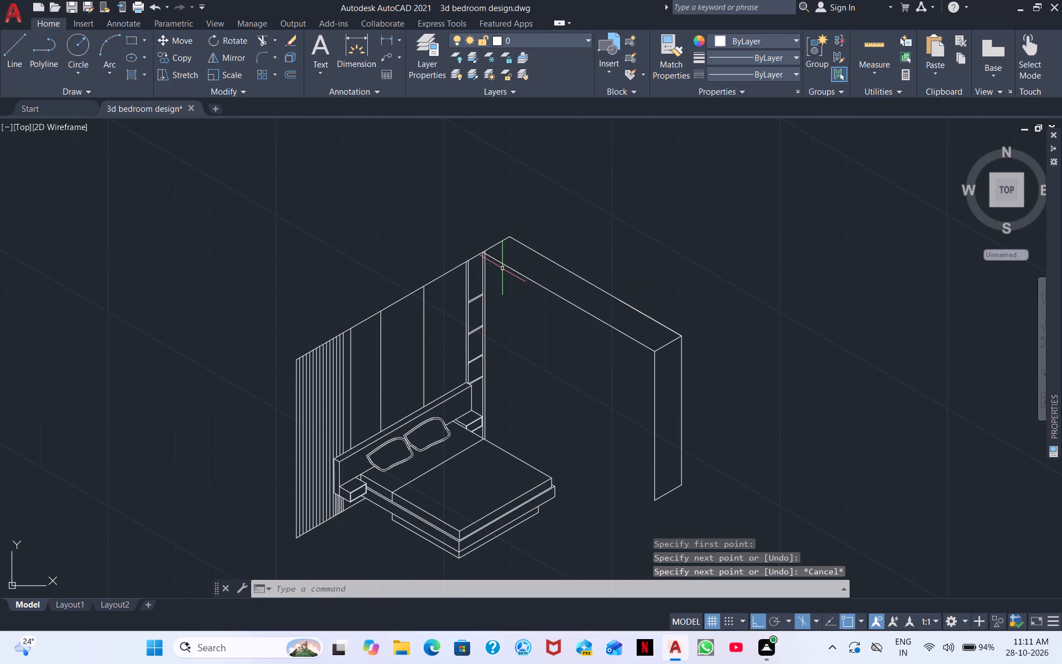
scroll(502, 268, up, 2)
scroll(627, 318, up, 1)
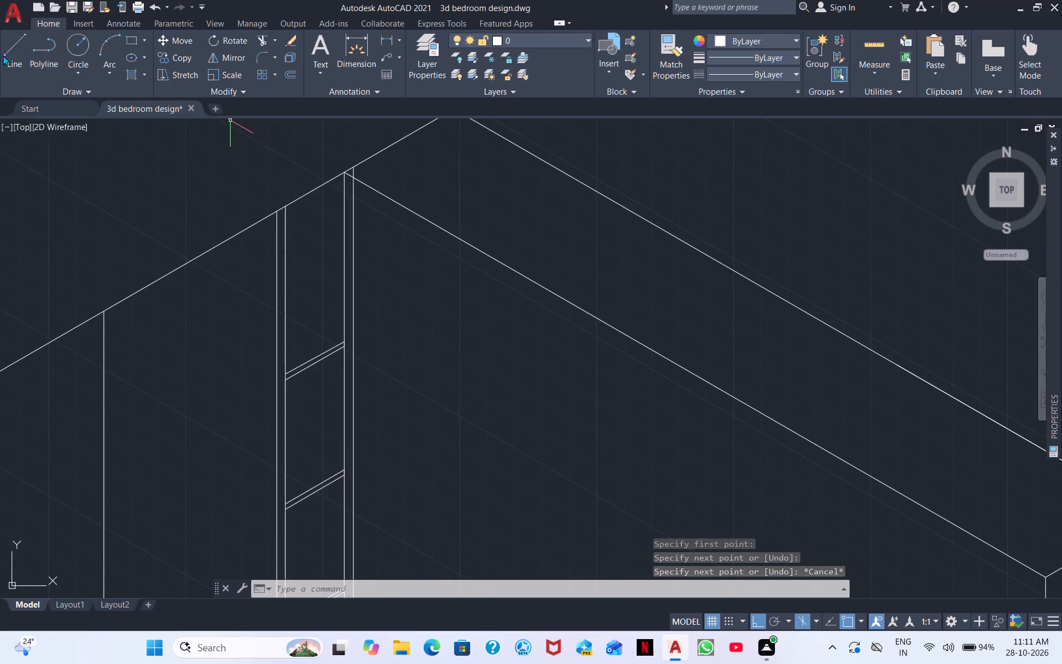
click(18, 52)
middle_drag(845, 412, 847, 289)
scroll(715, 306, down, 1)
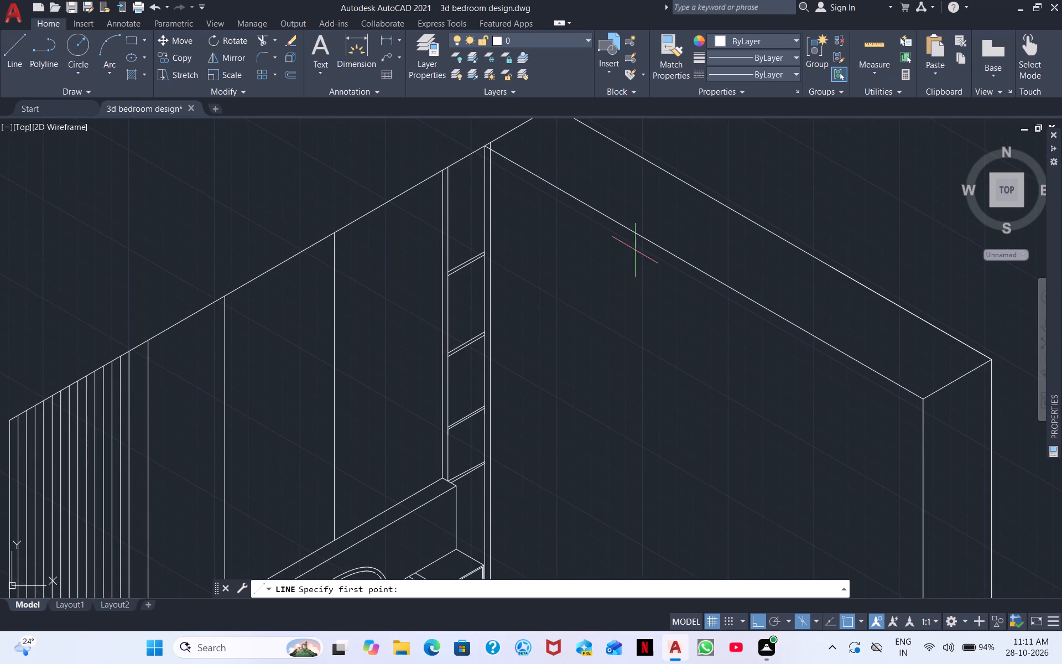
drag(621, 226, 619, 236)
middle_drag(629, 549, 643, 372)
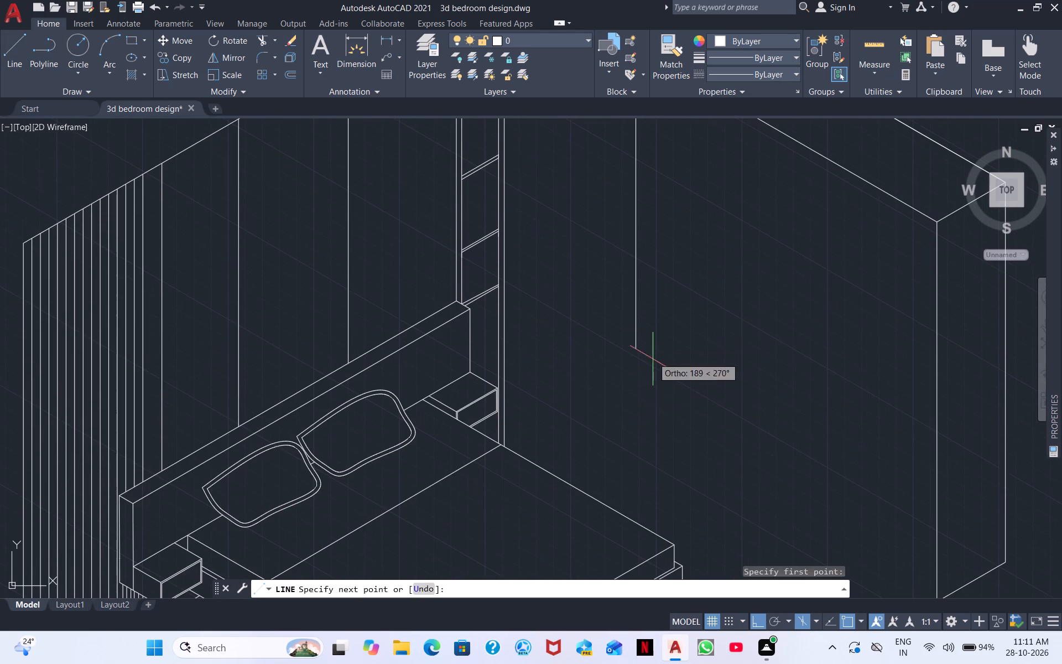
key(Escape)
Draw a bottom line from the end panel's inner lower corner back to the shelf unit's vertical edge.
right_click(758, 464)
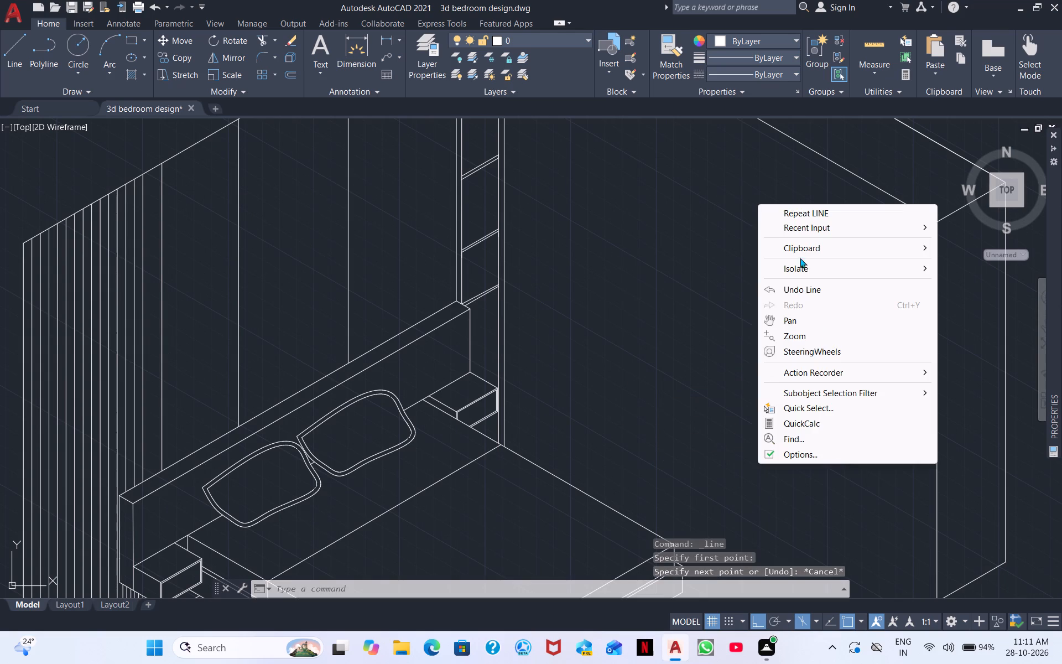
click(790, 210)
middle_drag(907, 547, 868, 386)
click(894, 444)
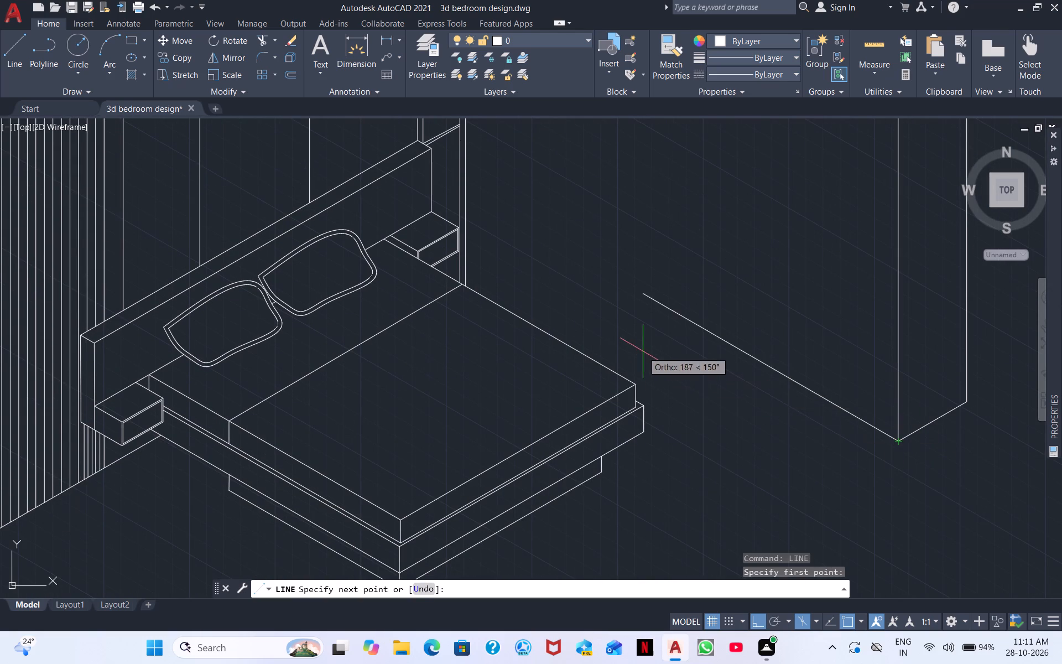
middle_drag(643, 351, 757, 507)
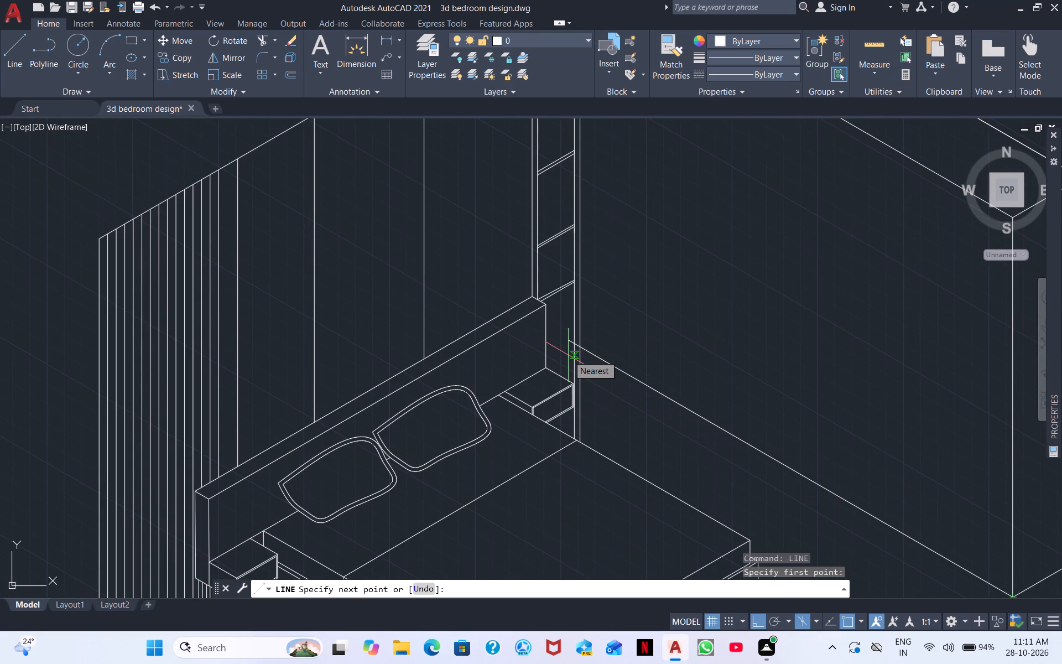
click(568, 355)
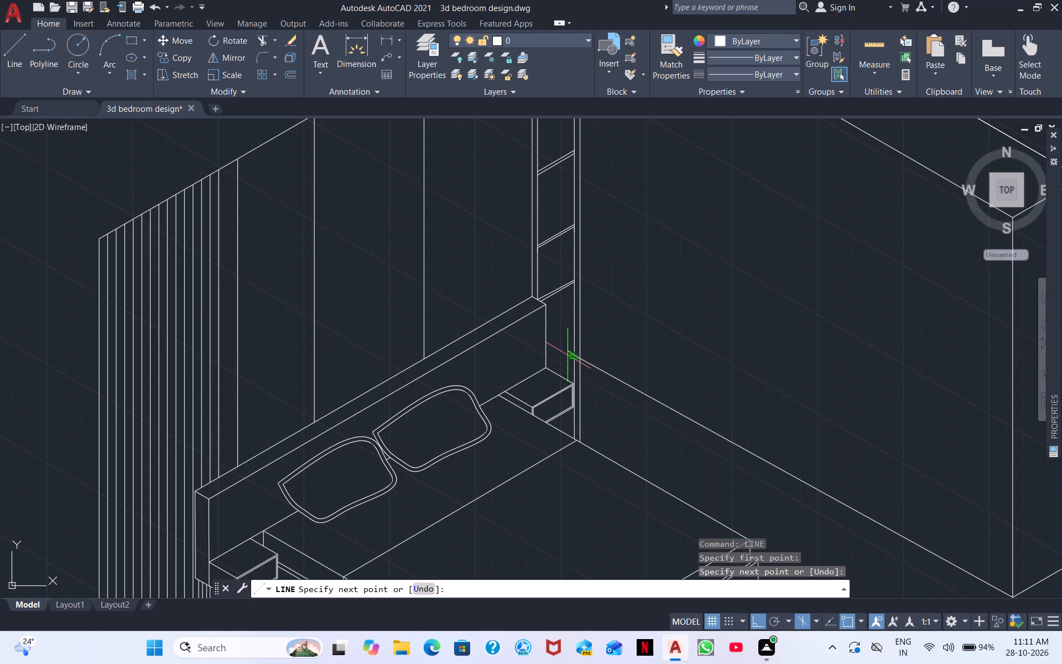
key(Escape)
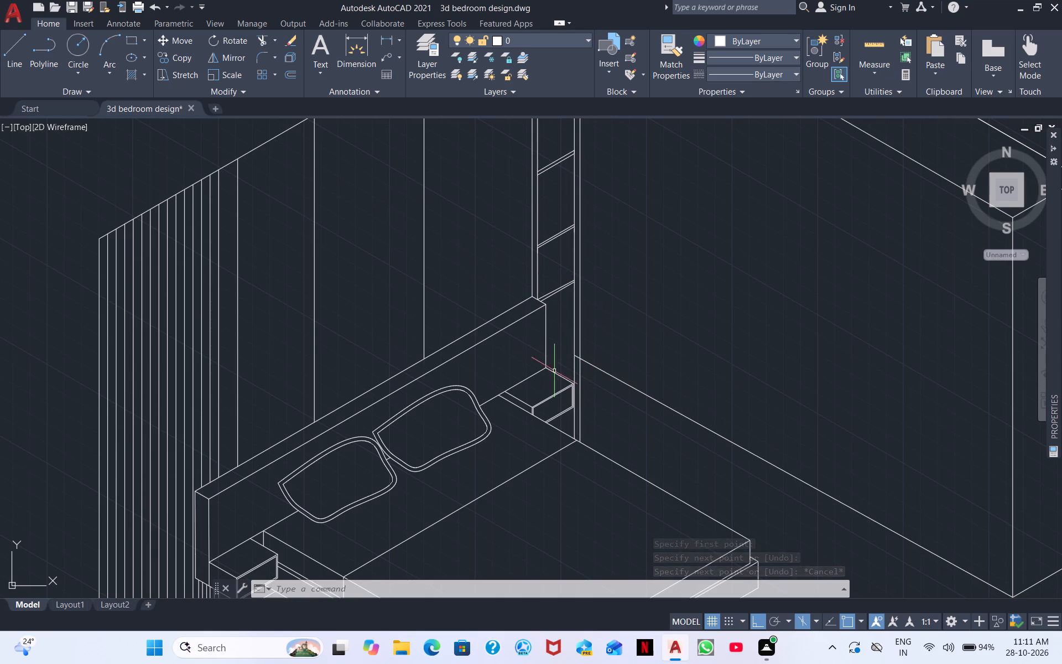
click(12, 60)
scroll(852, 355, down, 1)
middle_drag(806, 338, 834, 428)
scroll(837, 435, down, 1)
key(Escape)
Draw a 150° bottom line about 620 units long from the end panel's inner lower corner, running past the headboard wall.
right_click(850, 433)
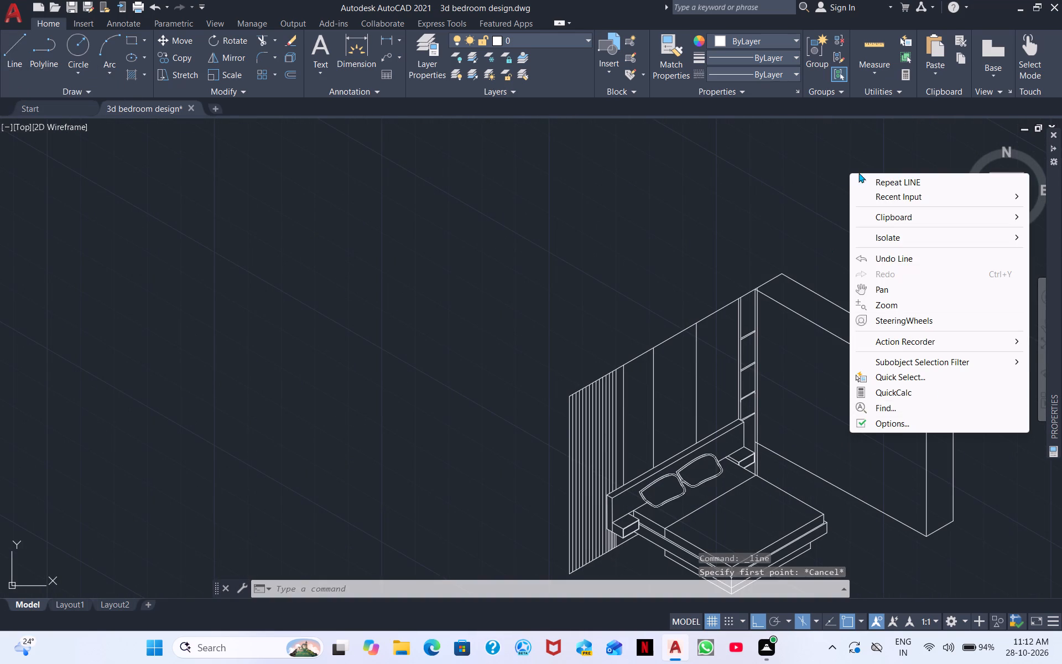
click(897, 184)
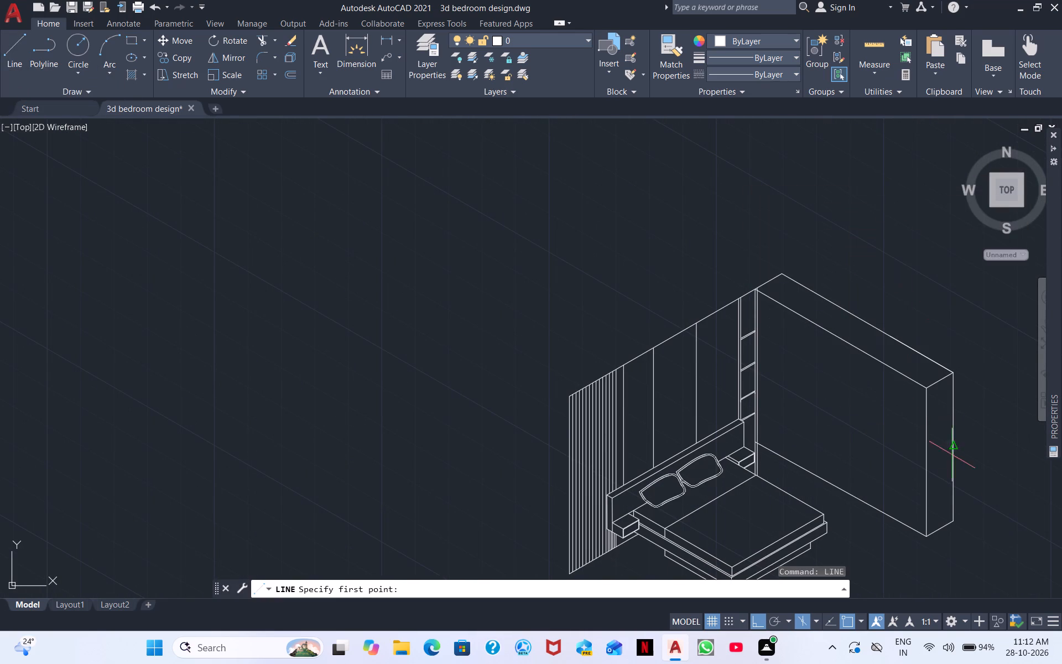
click(929, 538)
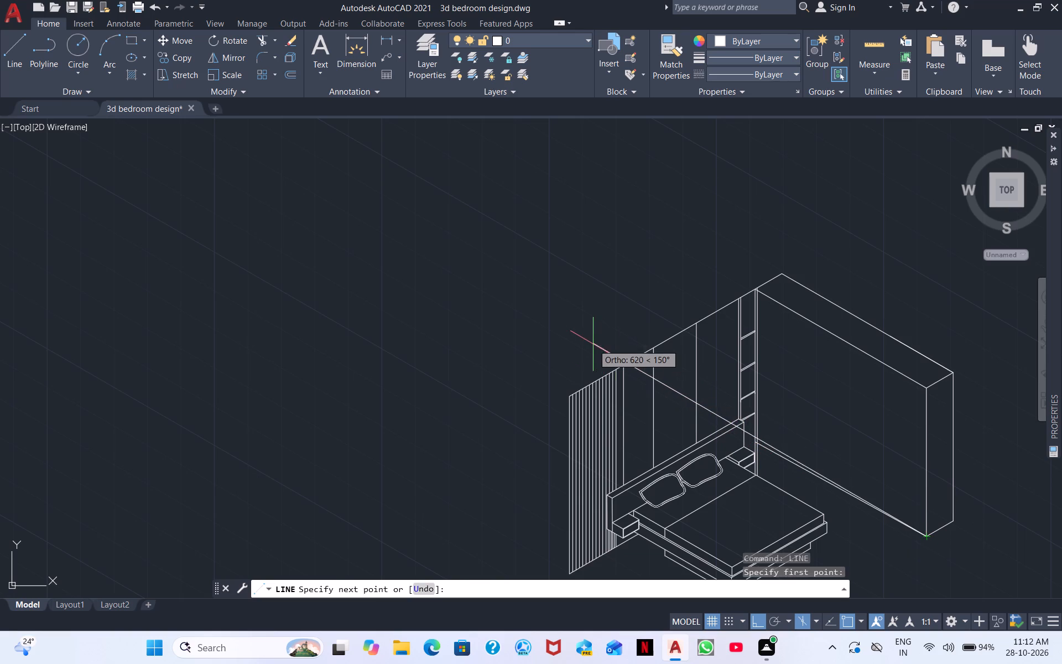
click(595, 302)
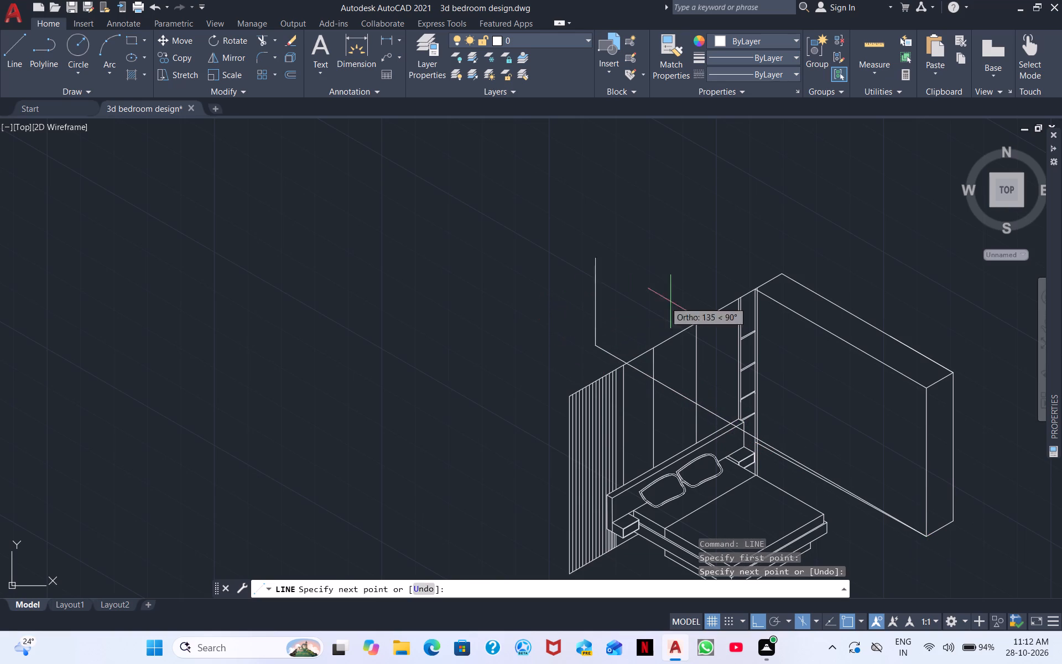
key(Escape)
Trim the 150° bottom line's overshoot across the headboard, wall panels and beyond, back to the shelf unit's vertical.
right_click(831, 393)
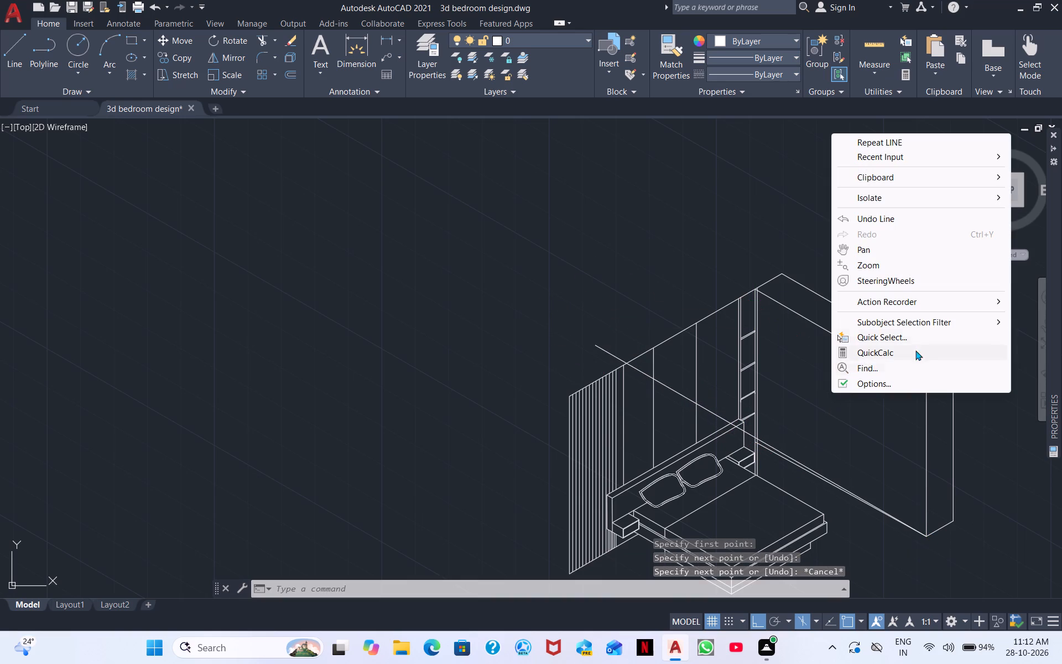
click(893, 151)
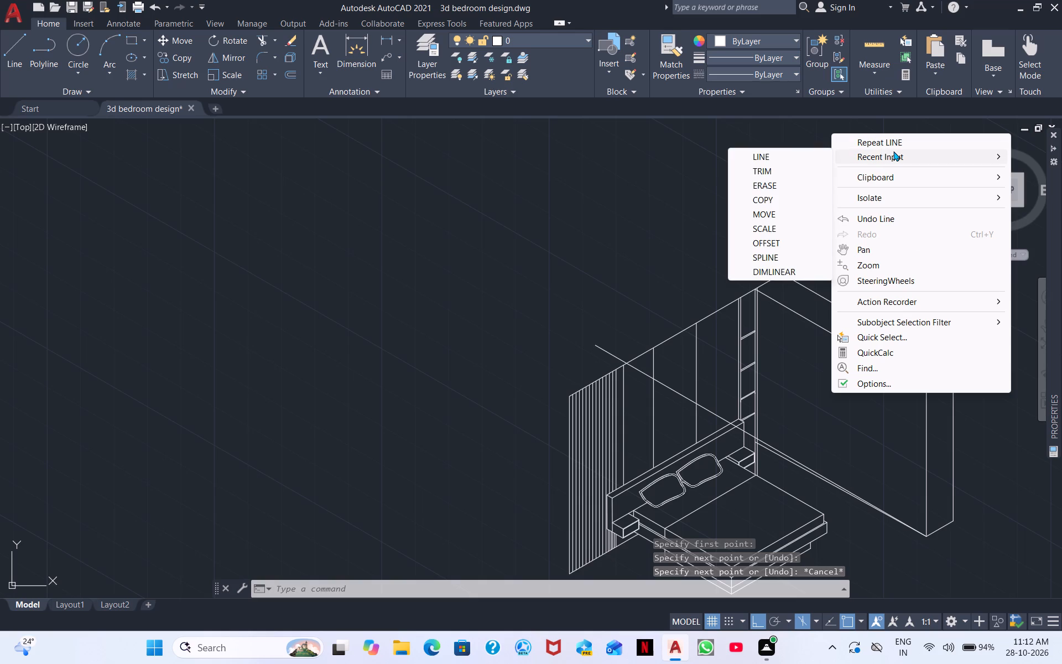
click(778, 169)
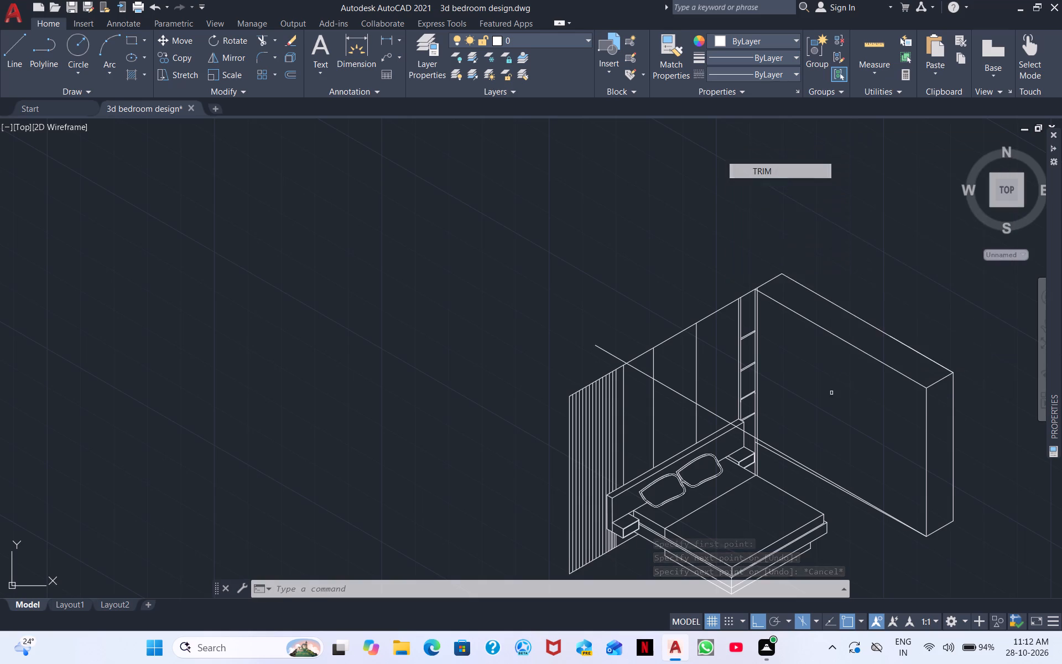
scroll(793, 384, up, 3)
middle_drag(790, 499, 925, 291)
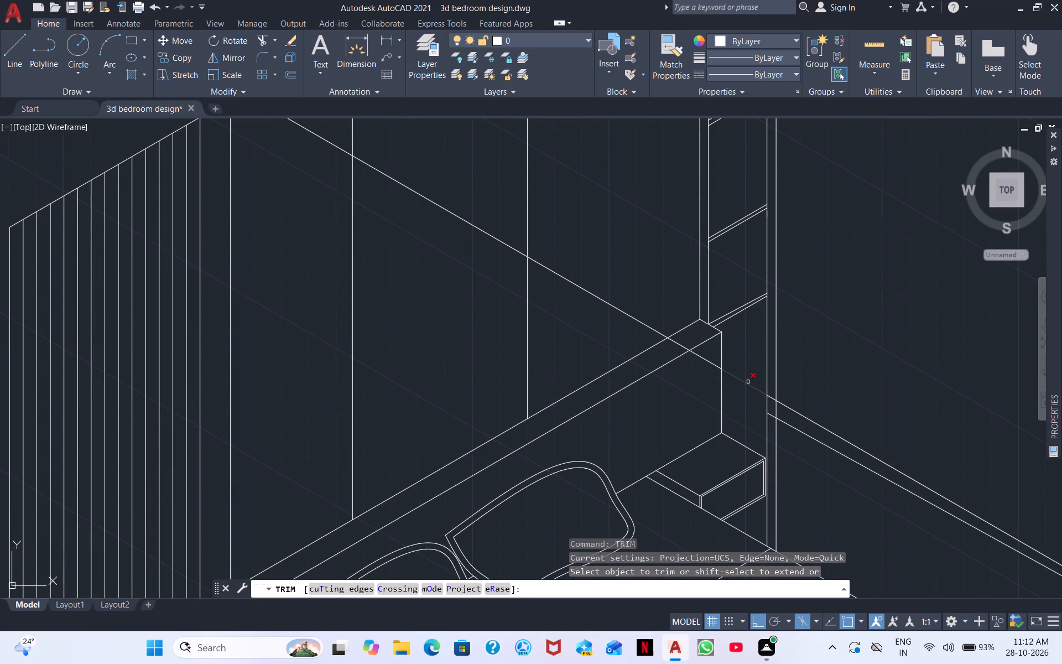
click(748, 381)
click(711, 365)
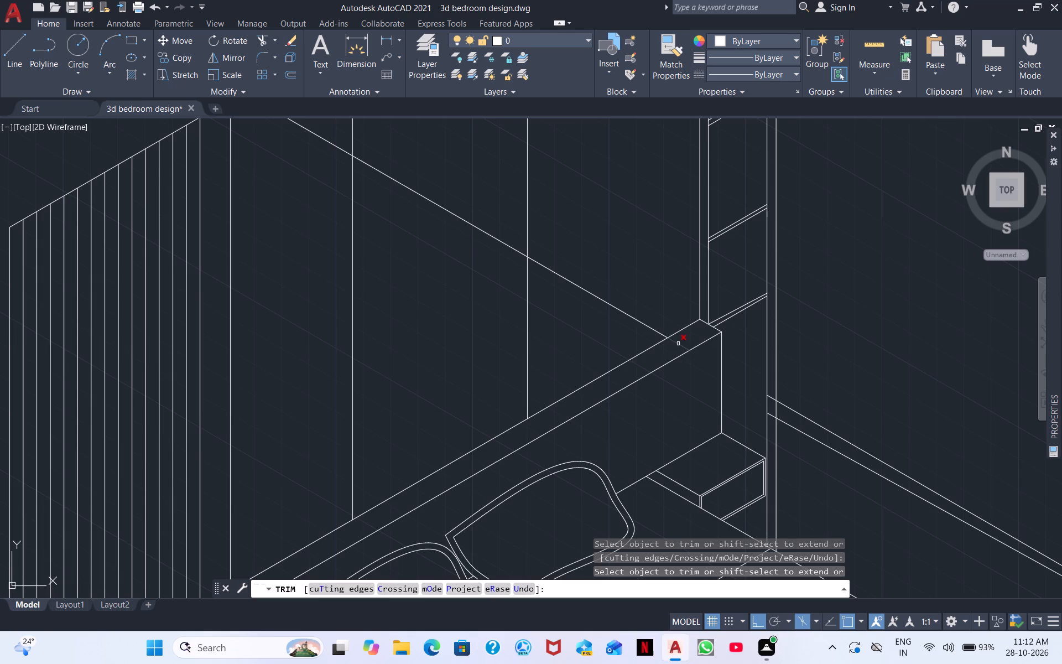
click(679, 344)
drag(634, 291, 596, 320)
drag(491, 218, 447, 260)
middle_drag(445, 260, 619, 413)
drag(407, 220, 403, 224)
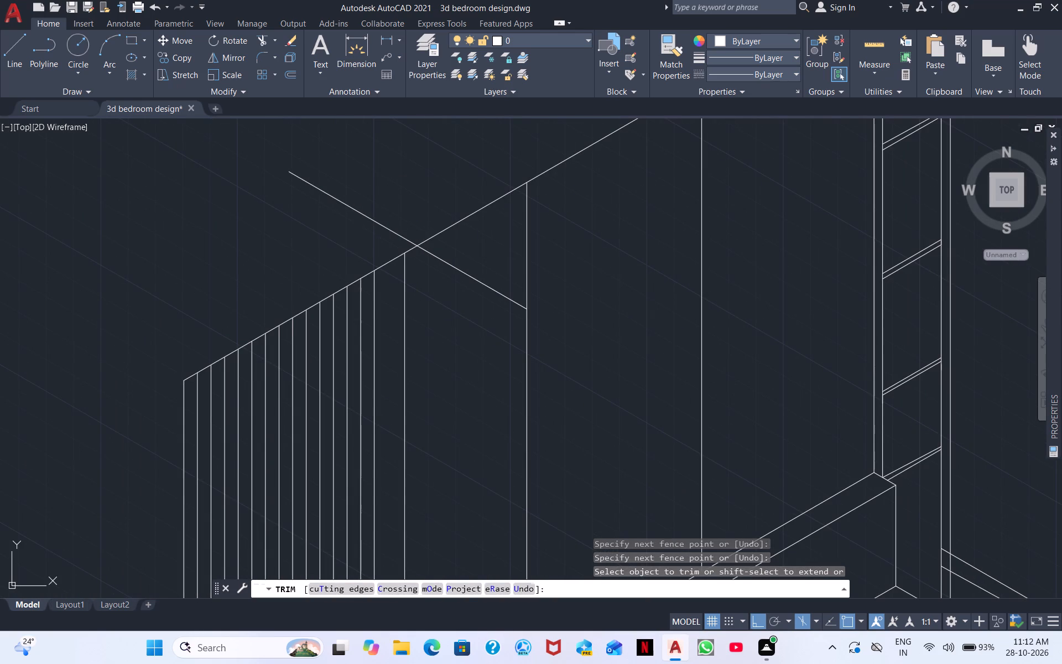
drag(403, 224, 360, 251)
drag(448, 256, 439, 310)
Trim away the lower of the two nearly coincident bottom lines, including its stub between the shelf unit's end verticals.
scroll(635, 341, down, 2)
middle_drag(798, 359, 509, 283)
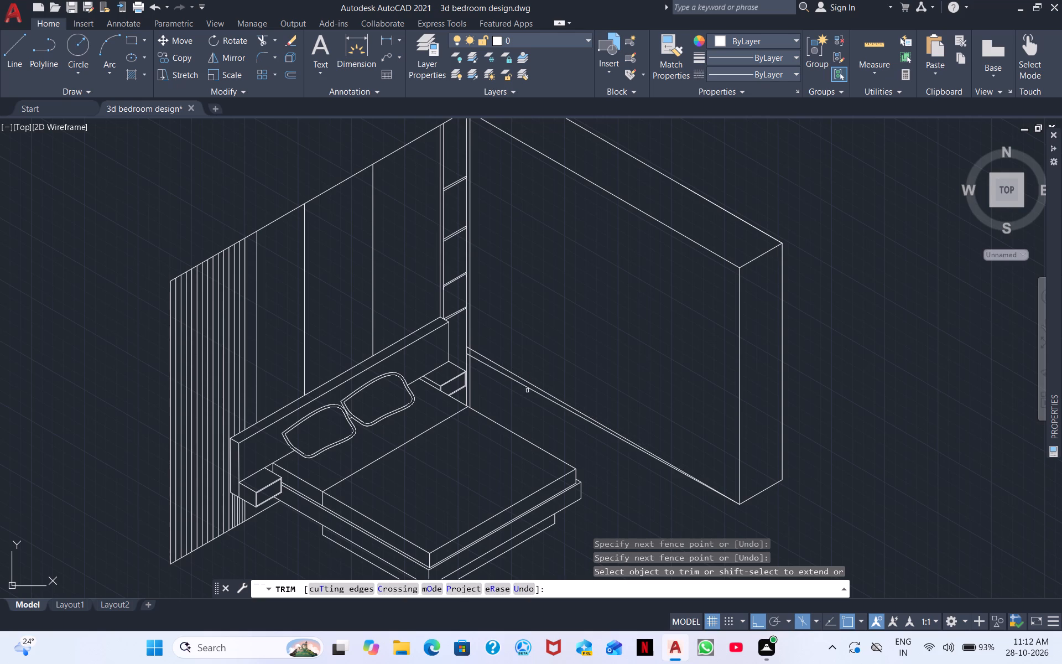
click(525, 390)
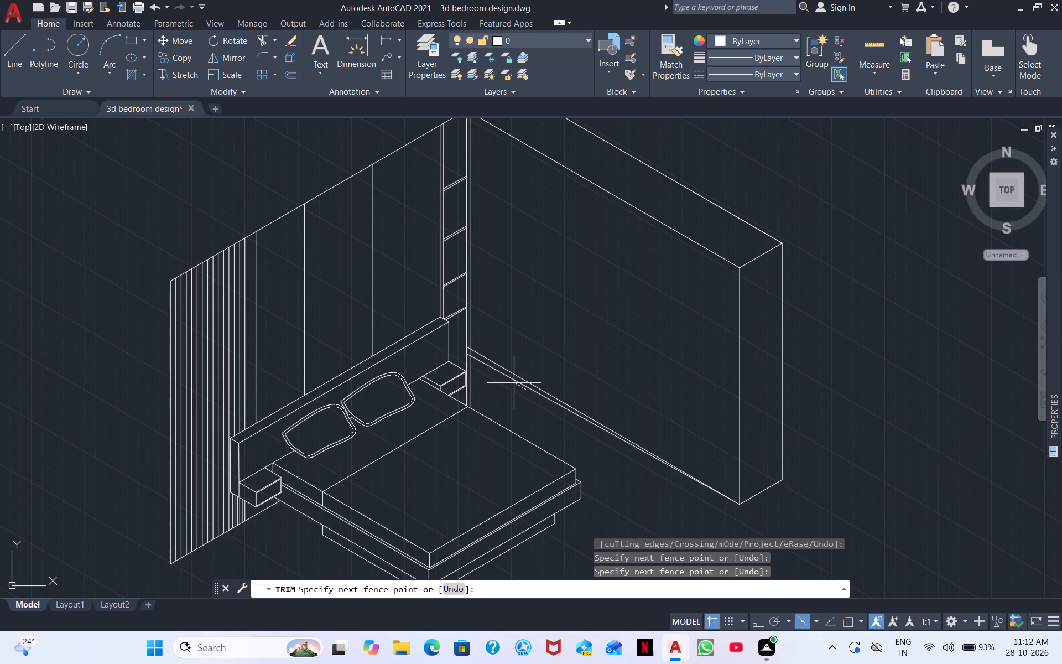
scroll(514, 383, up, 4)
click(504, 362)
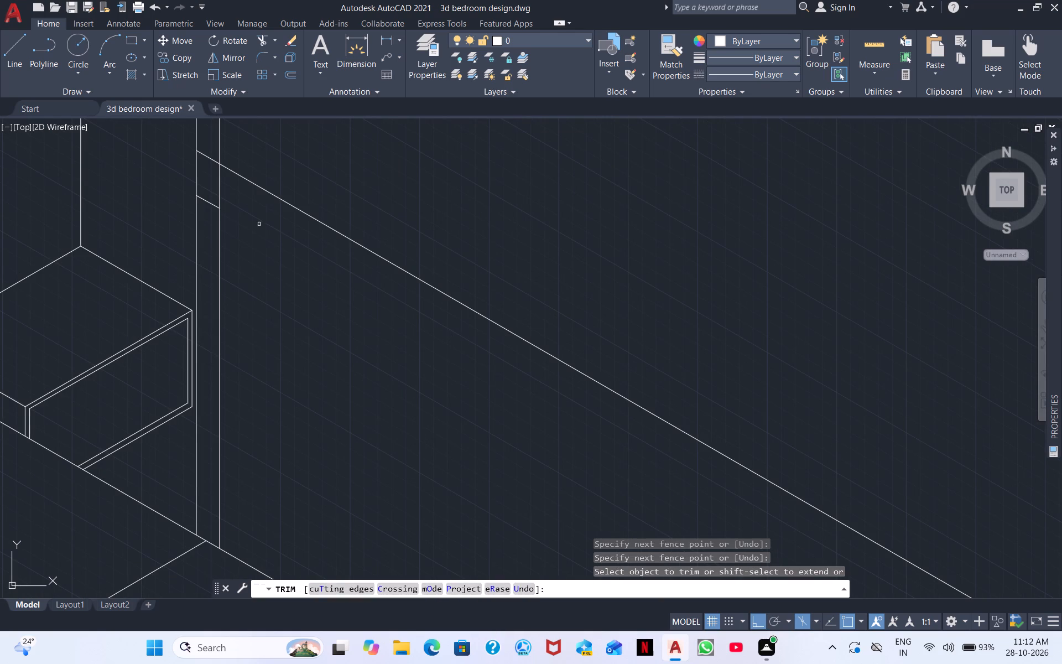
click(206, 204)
Trim the remaining bottom line's short stub between the shelf unit's two end verticals.
scroll(257, 253, down, 1)
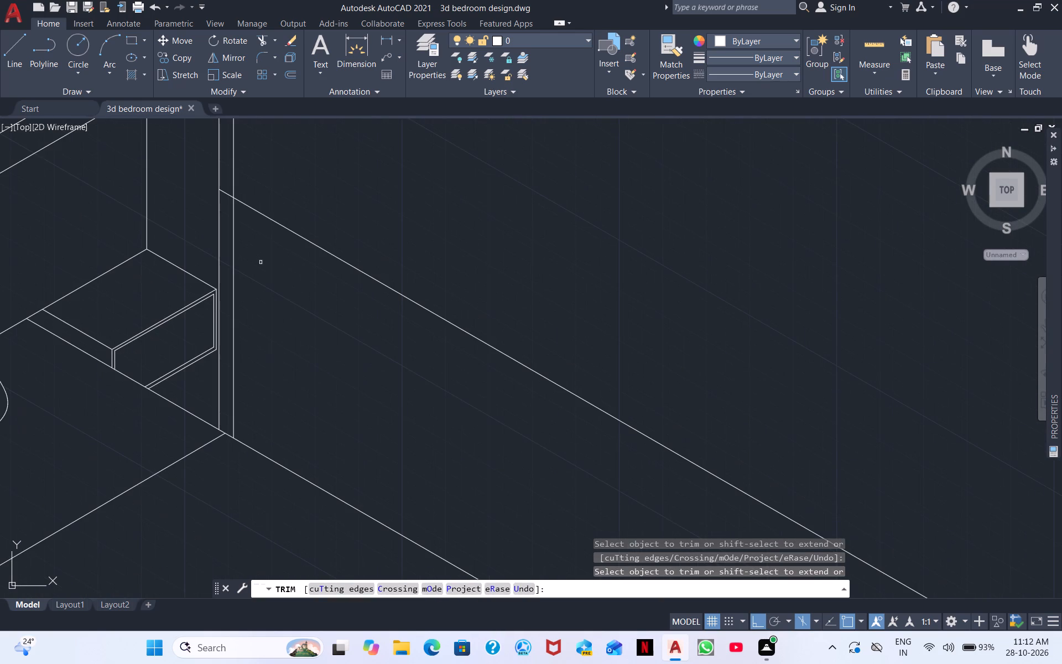
click(231, 199)
Draw a 30° line about 273 units long from the headboard wall's base beside the near bedside table, running past the side wall's bottom line.
scroll(448, 361, down, 3)
scroll(626, 376, down, 1)
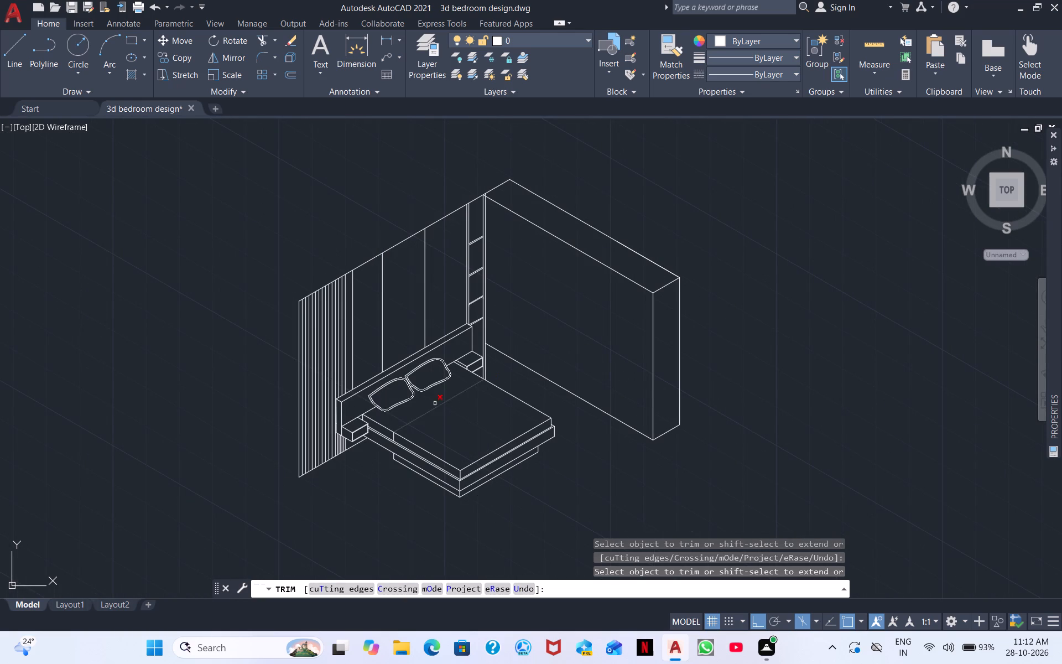
click(21, 49)
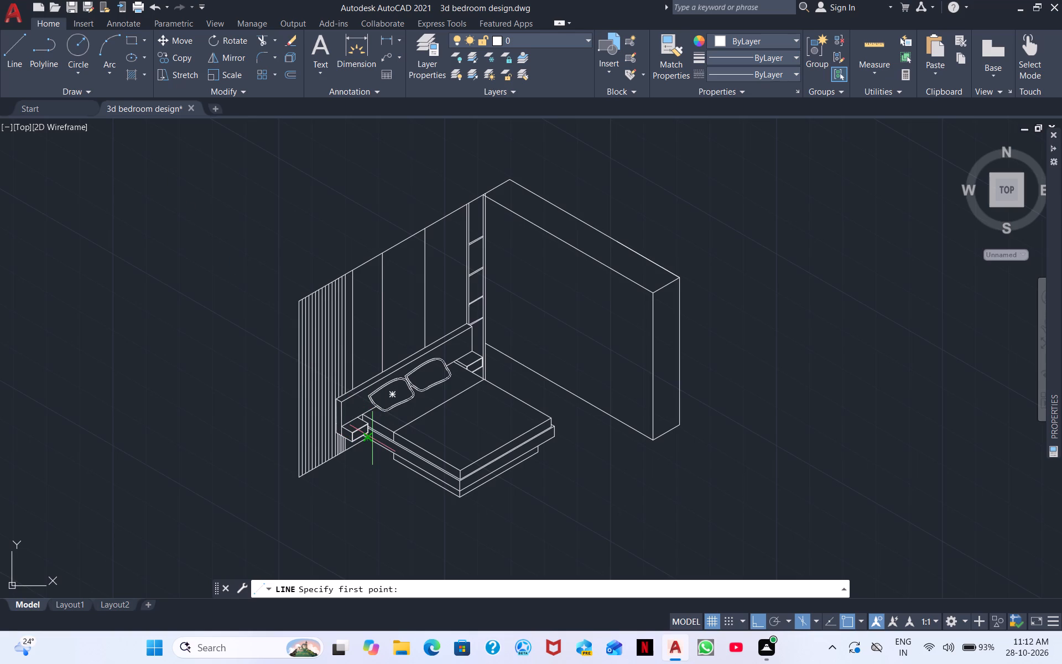
scroll(368, 439, up, 4)
click(356, 438)
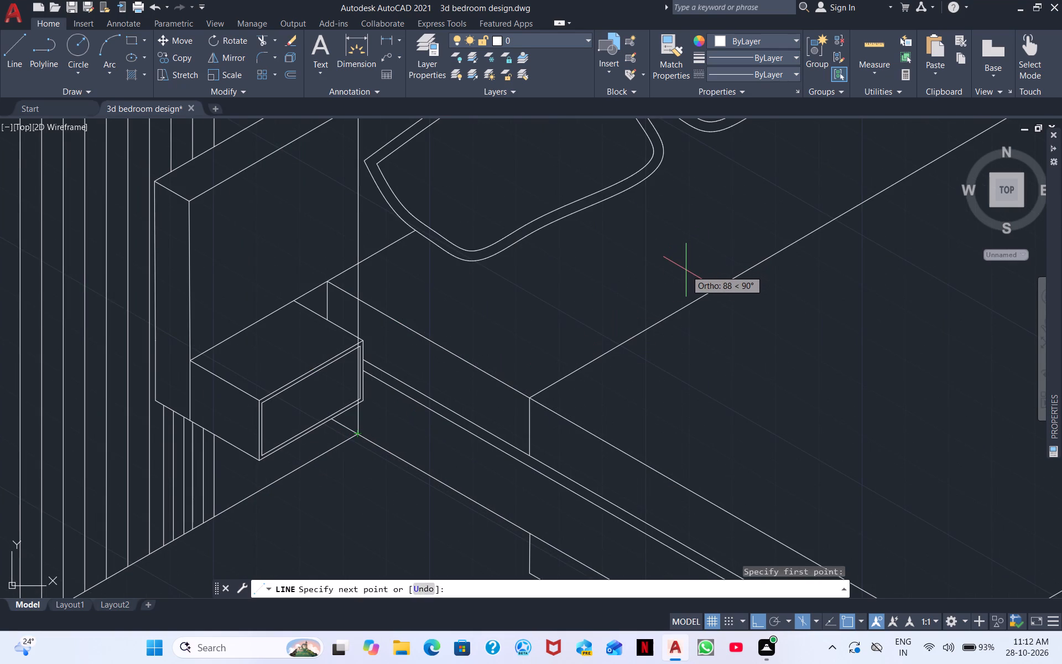
key(F5)
middle_drag(790, 217, 225, 562)
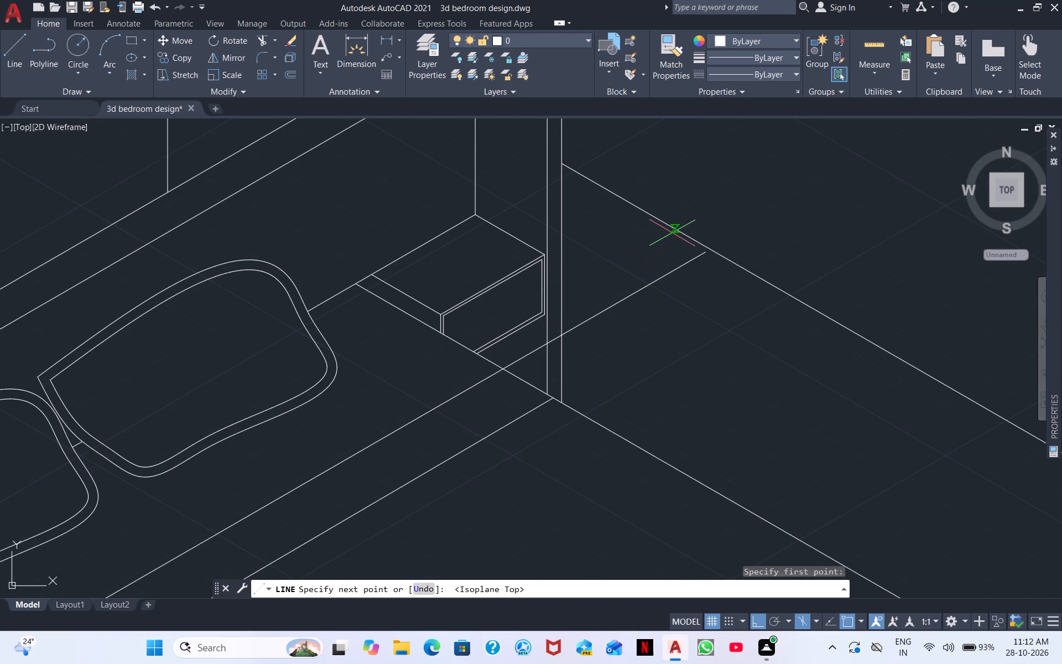
click(747, 238)
key(Escape)
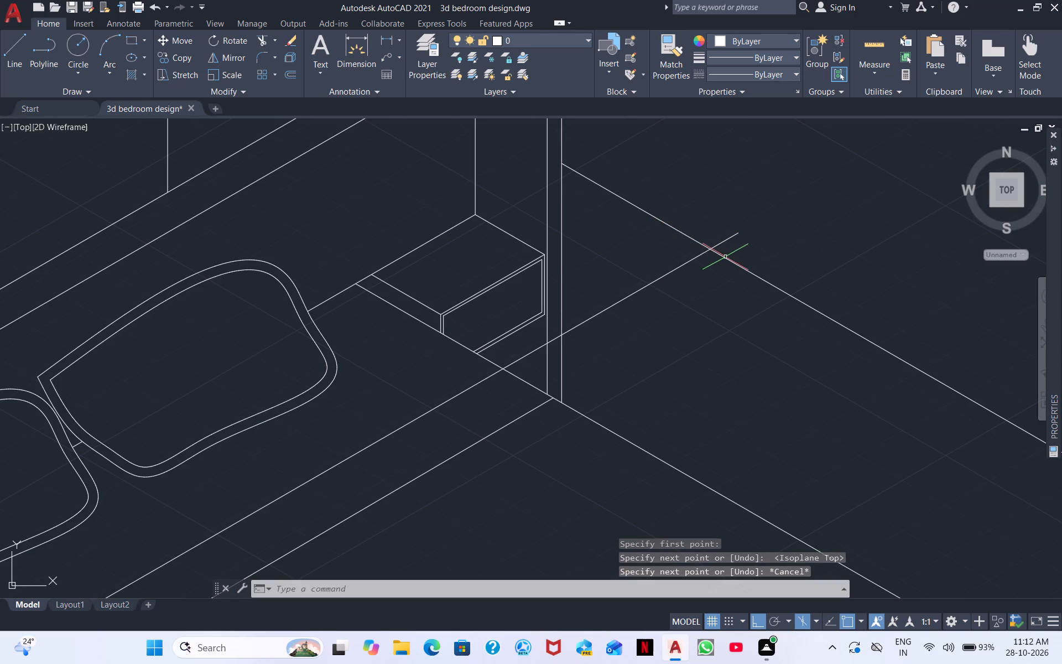
Trim the 30° base line's overshoot beyond the side wall's bottom line.
right_click(731, 288)
click(787, 310)
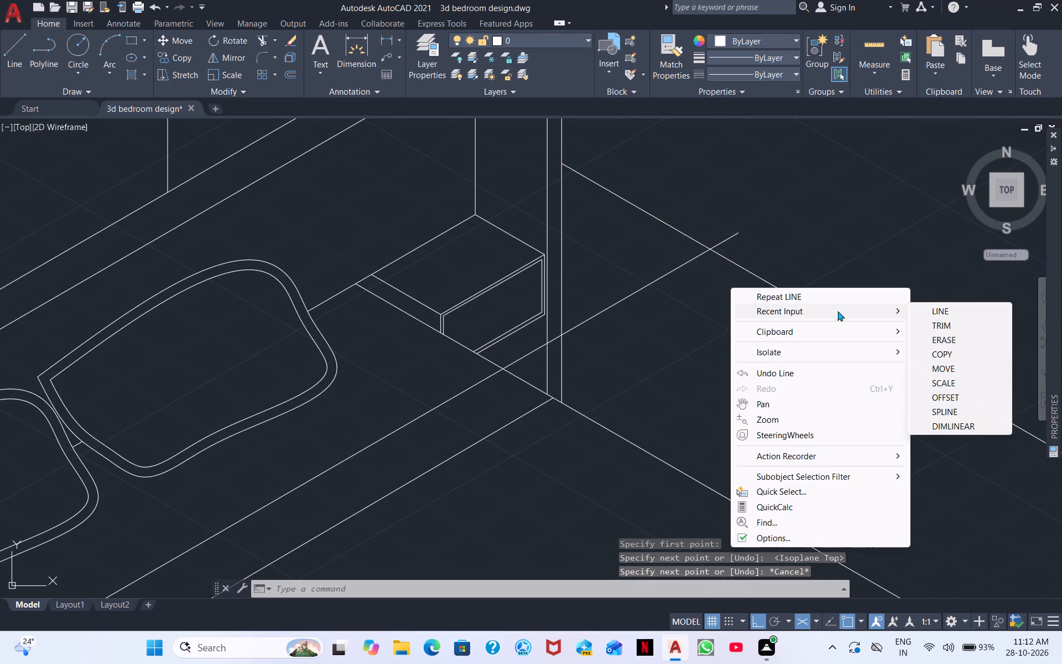
click(960, 326)
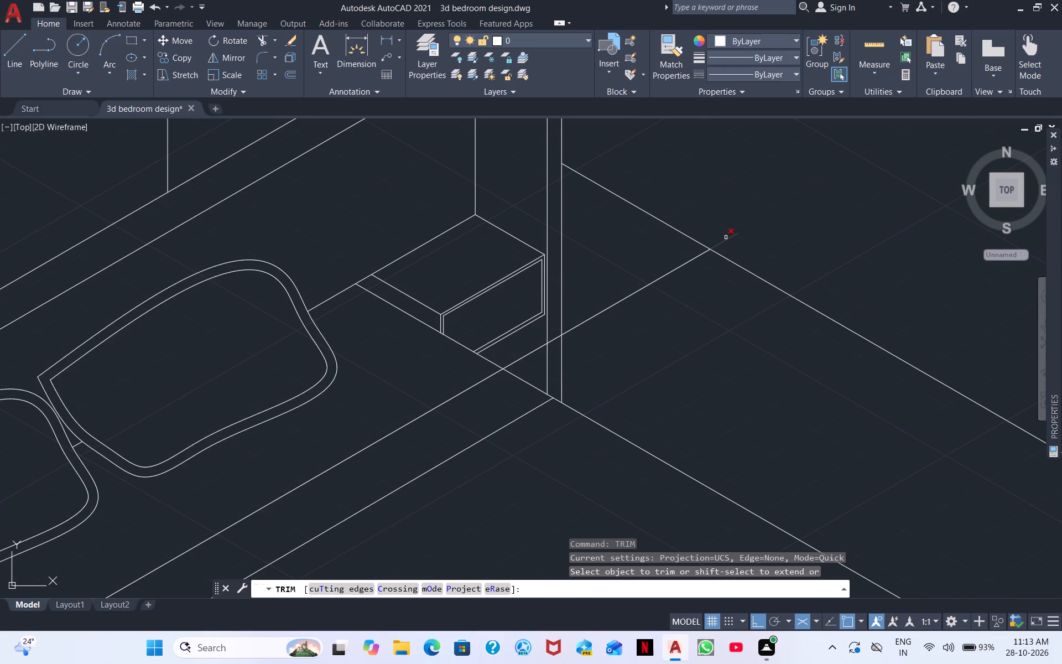
click(726, 237)
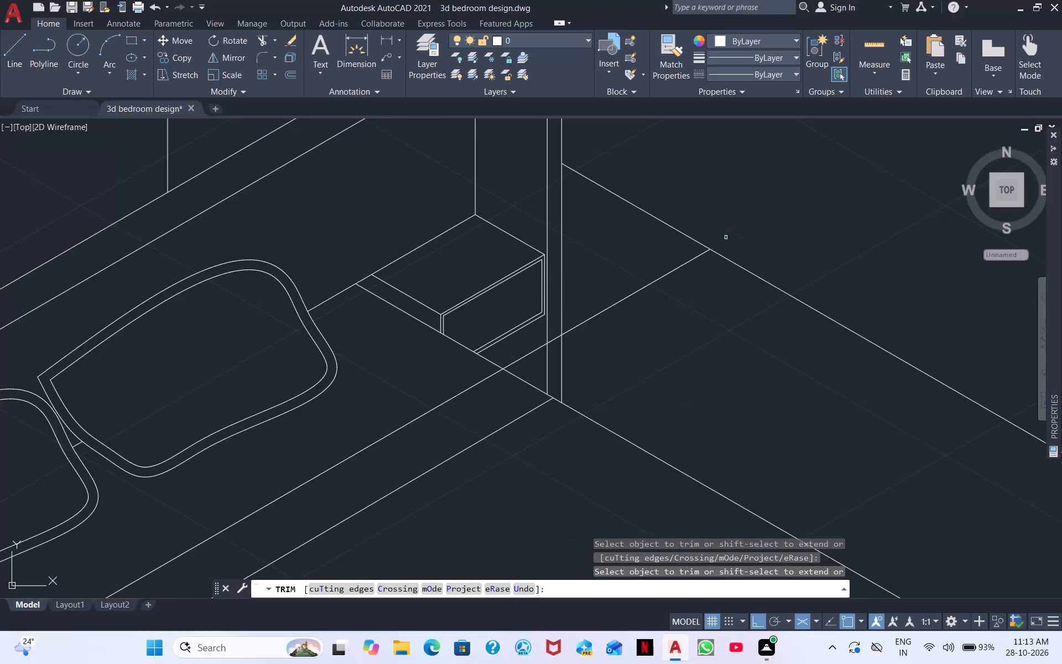
Trim the 30° base line's segments between the shelf unit's end verticals, below the far bedside table and across the bed top.
scroll(619, 198, down, 2)
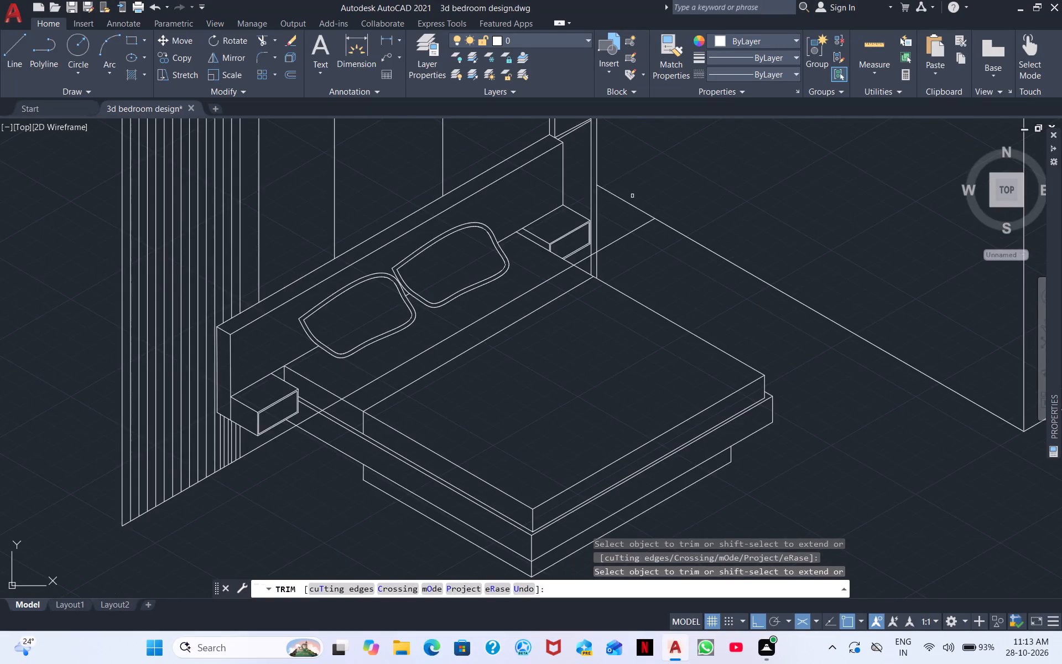
scroll(632, 195, down, 2)
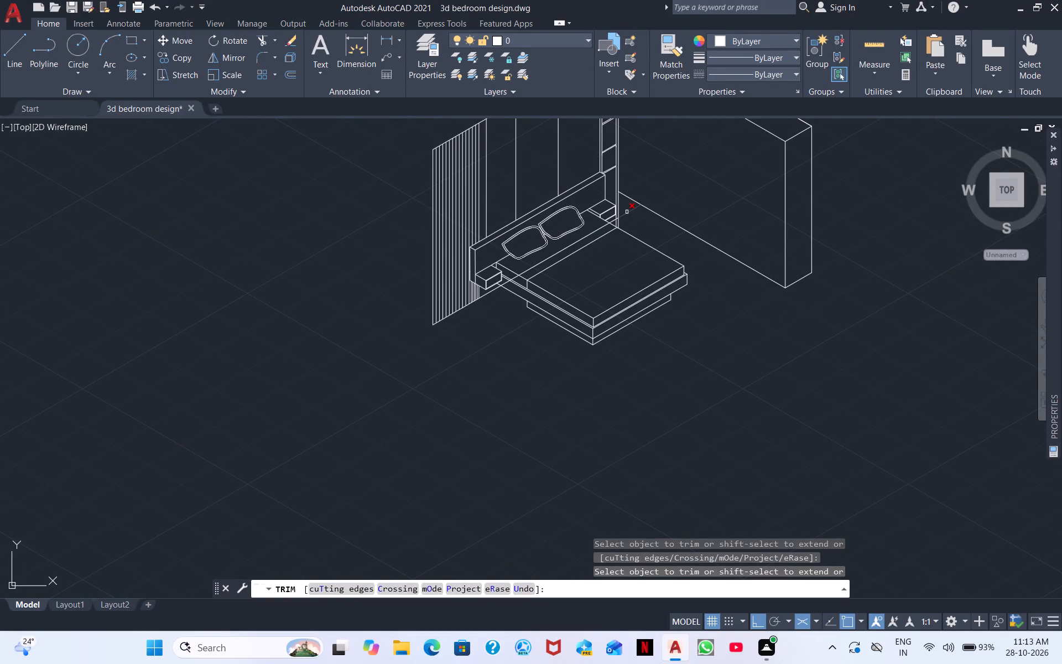
scroll(619, 228, up, 2)
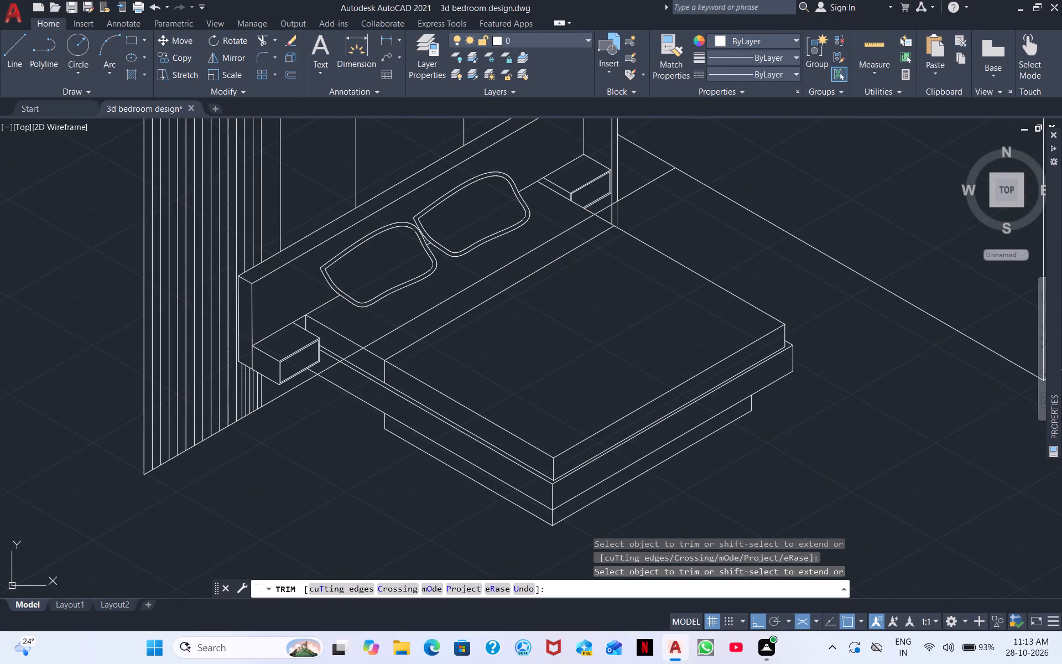
click(600, 209)
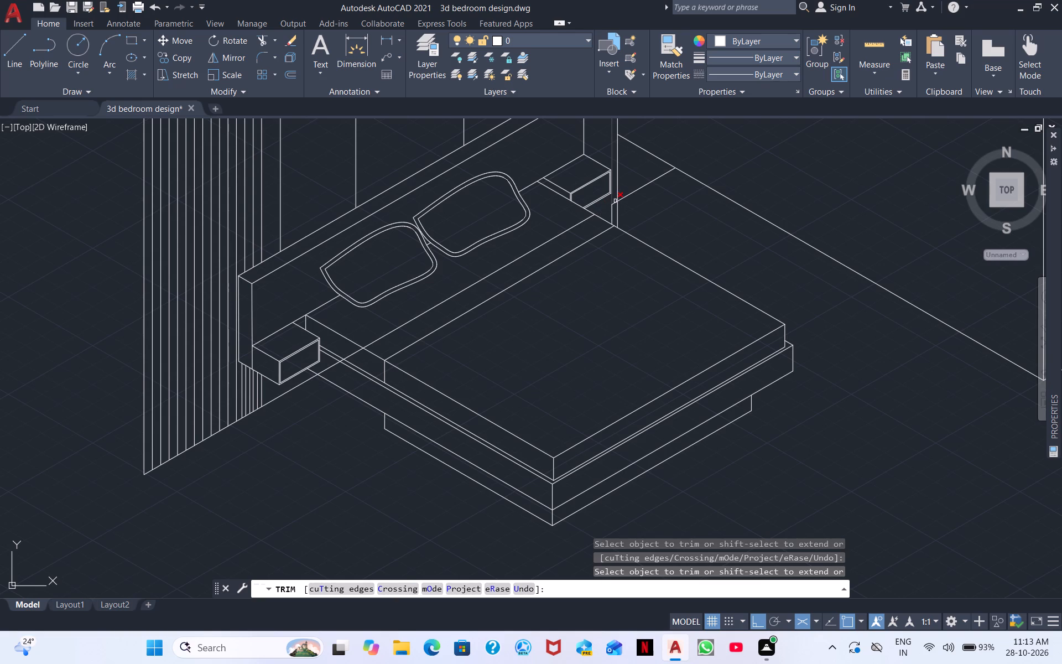
click(615, 201)
drag(572, 225, 563, 230)
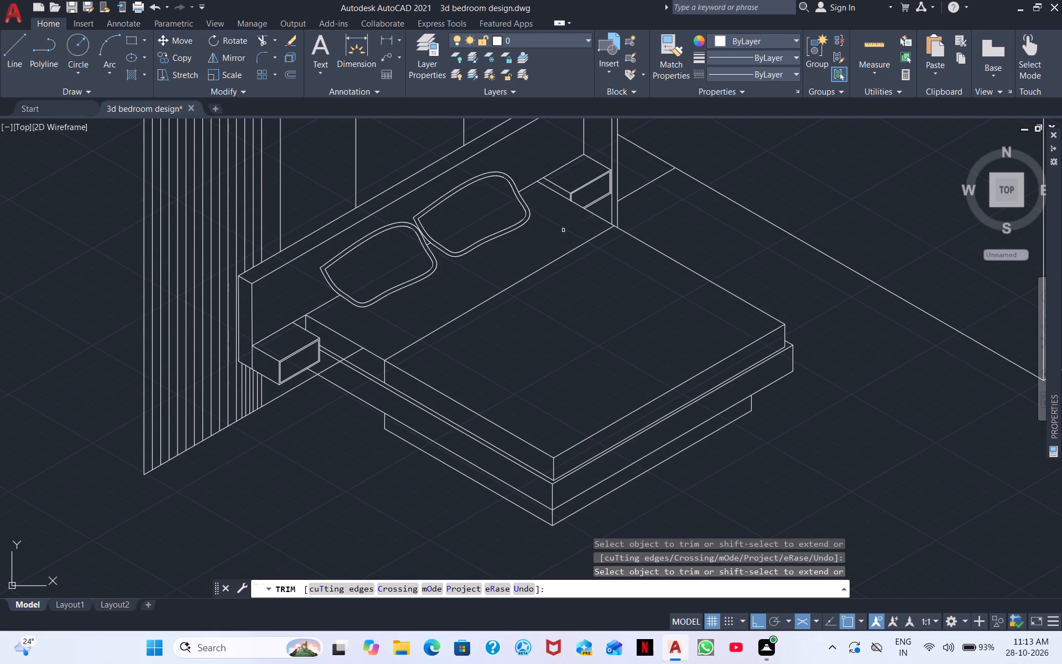
drag(563, 230, 557, 235)
Trim the remaining 30° base line segments across the bed's side, between the near bedside table and the mattress edge.
scroll(341, 365, up, 2)
click(280, 362)
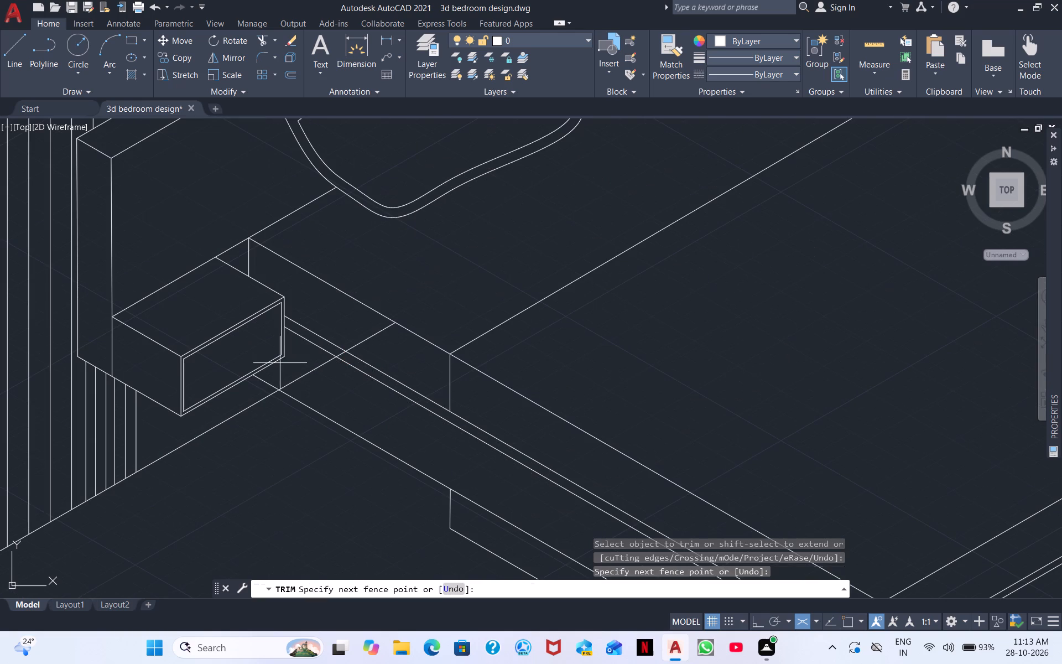
drag(304, 374, 322, 392)
drag(322, 370, 304, 372)
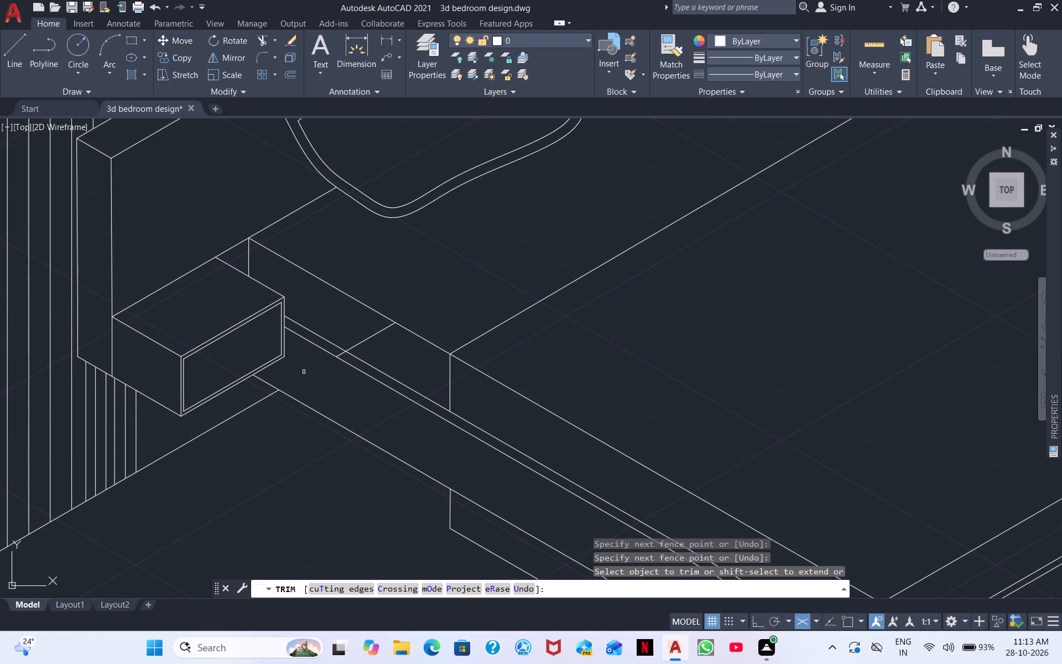
click(343, 353)
click(360, 342)
right_click(277, 442)
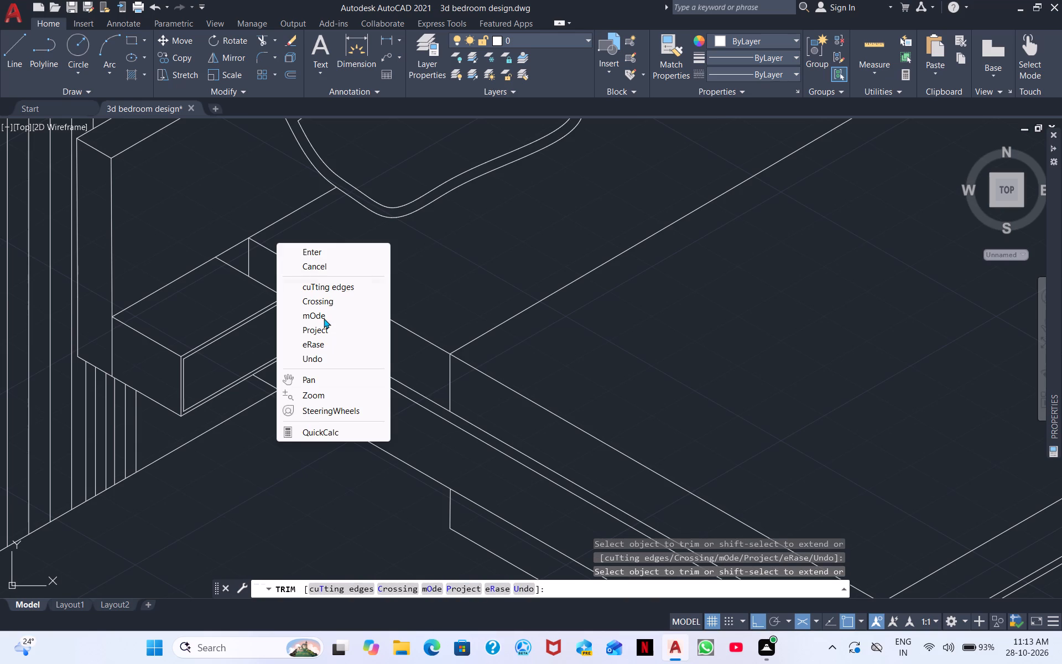
click(324, 245)
Draw a vertical line from the side wall's inner top edge, about a quarter along from the shelf unit, down past the bottom line.
scroll(518, 255, down, 2)
middle_drag(690, 284, 544, 352)
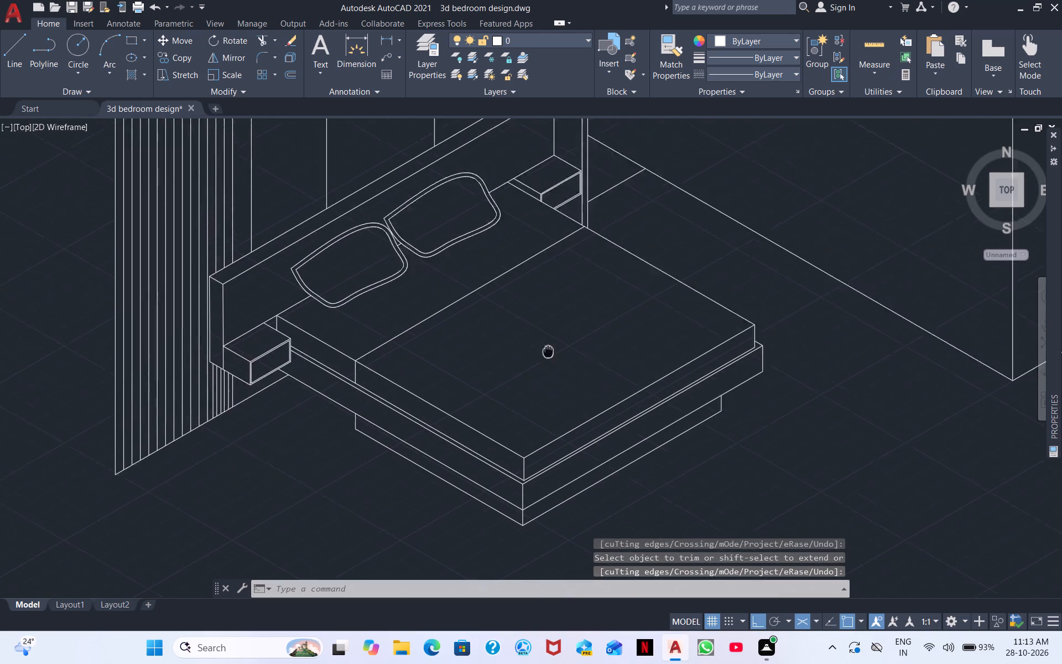
middle_drag(544, 352, 426, 383)
scroll(413, 380, down, 1)
middle_drag(476, 313, 395, 375)
middle_drag(431, 310, 360, 417)
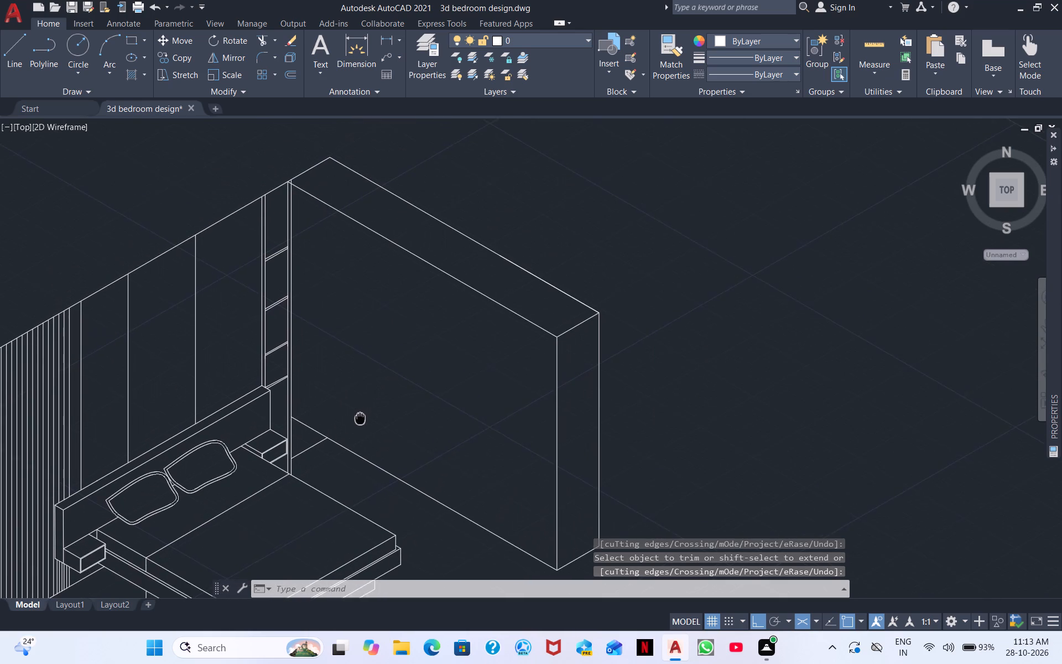
middle_drag(360, 417, 357, 386)
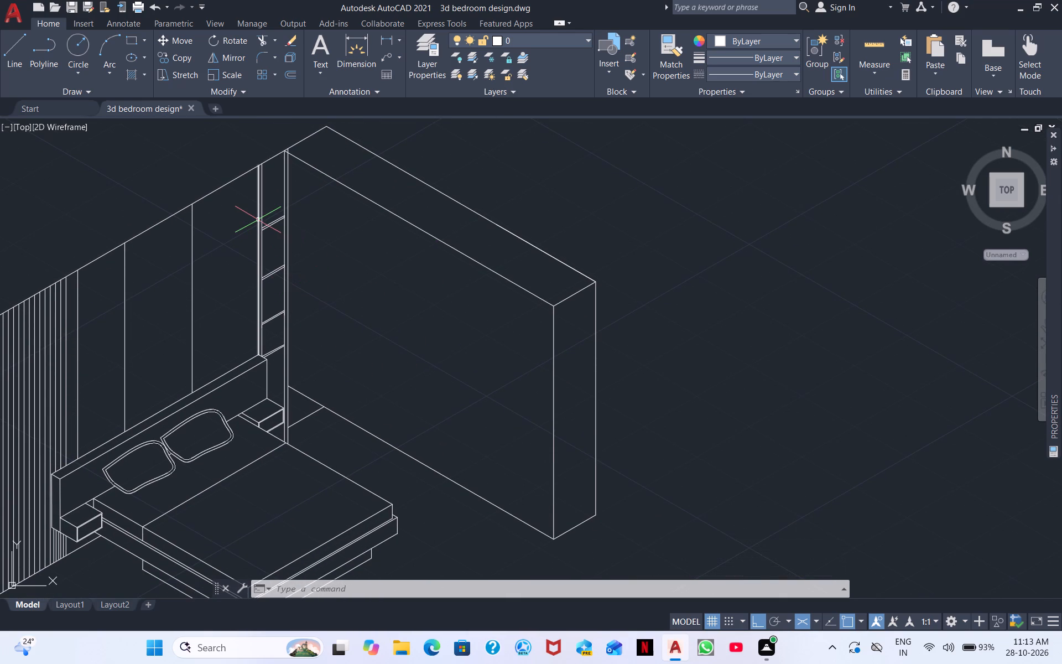
click(8, 54)
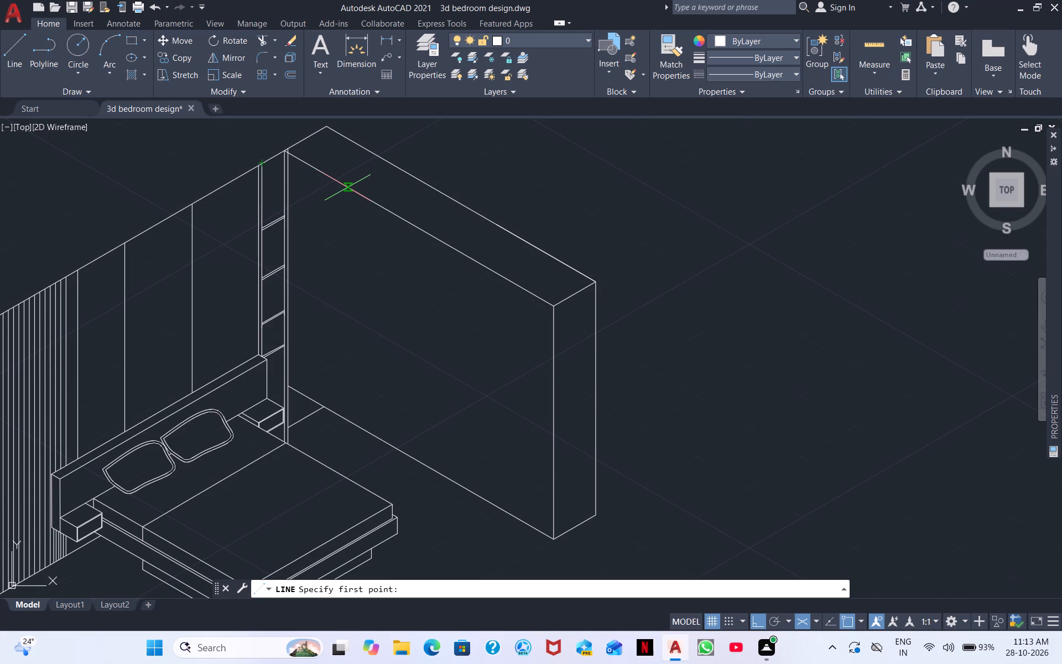
drag(347, 188, 343, 200)
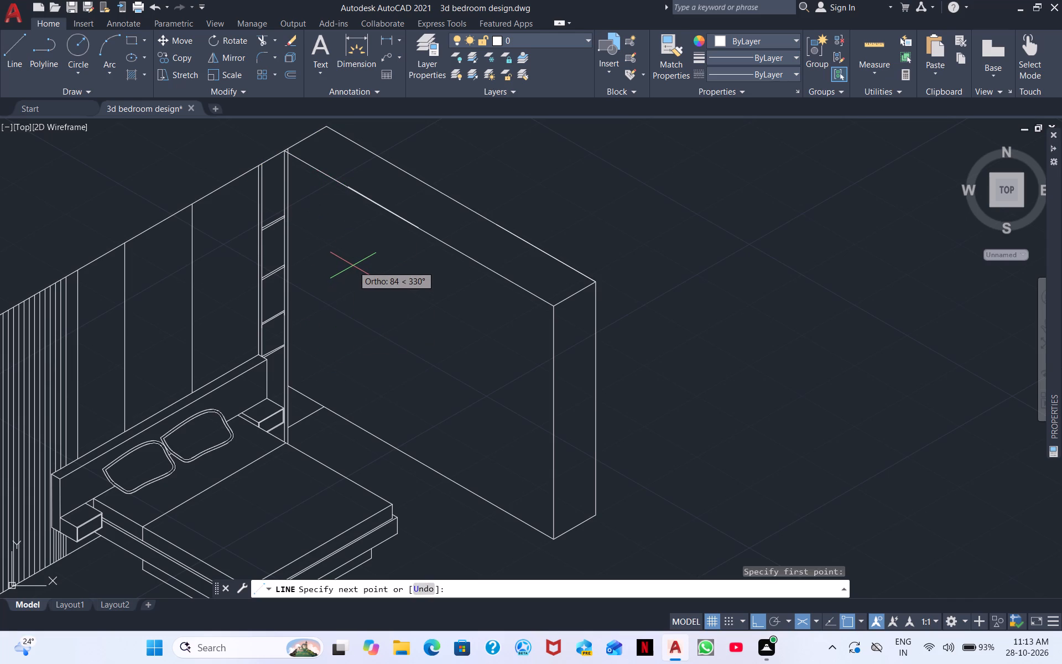
key(F5)
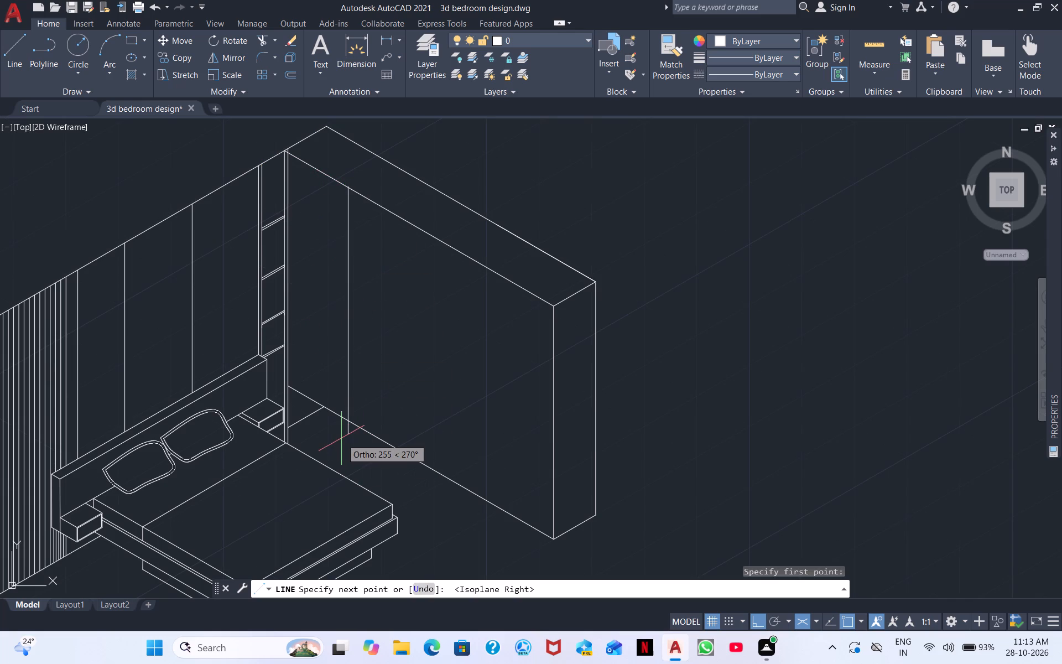
click(350, 444)
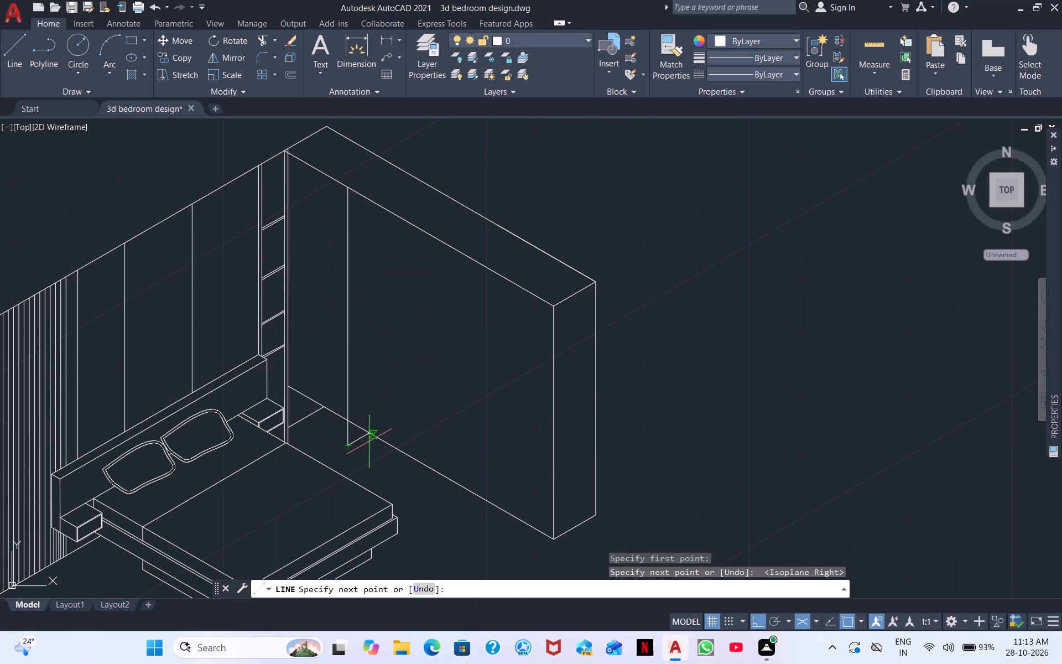
key(Escape)
Draw a second vertical line from near the middle of the side wall's inner top edge down past the bottom line.
right_click(391, 401)
click(476, 154)
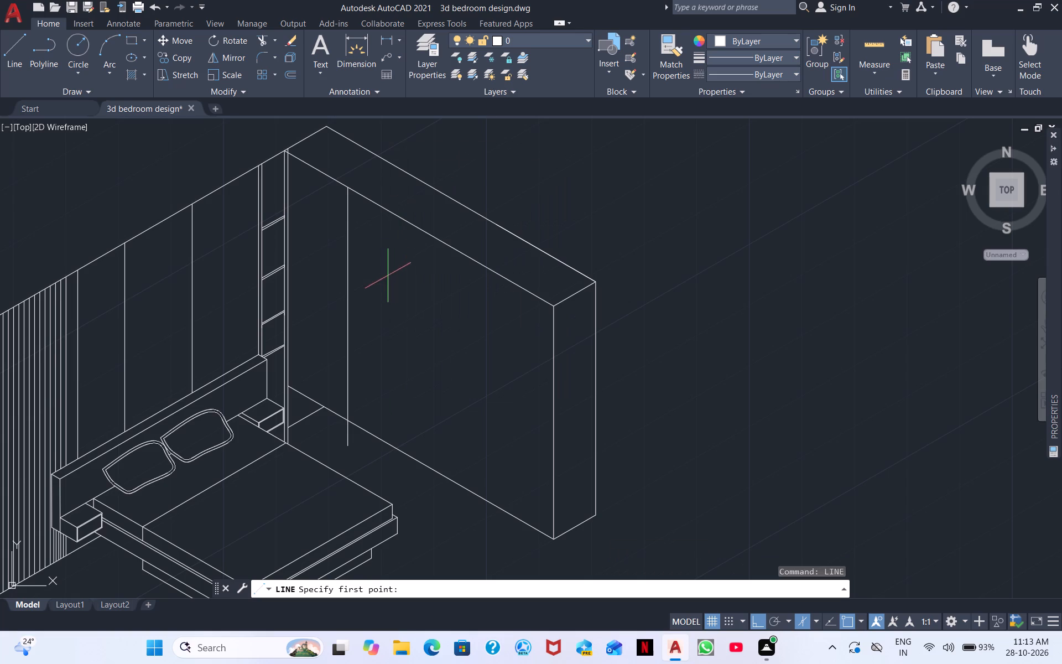
click(408, 225)
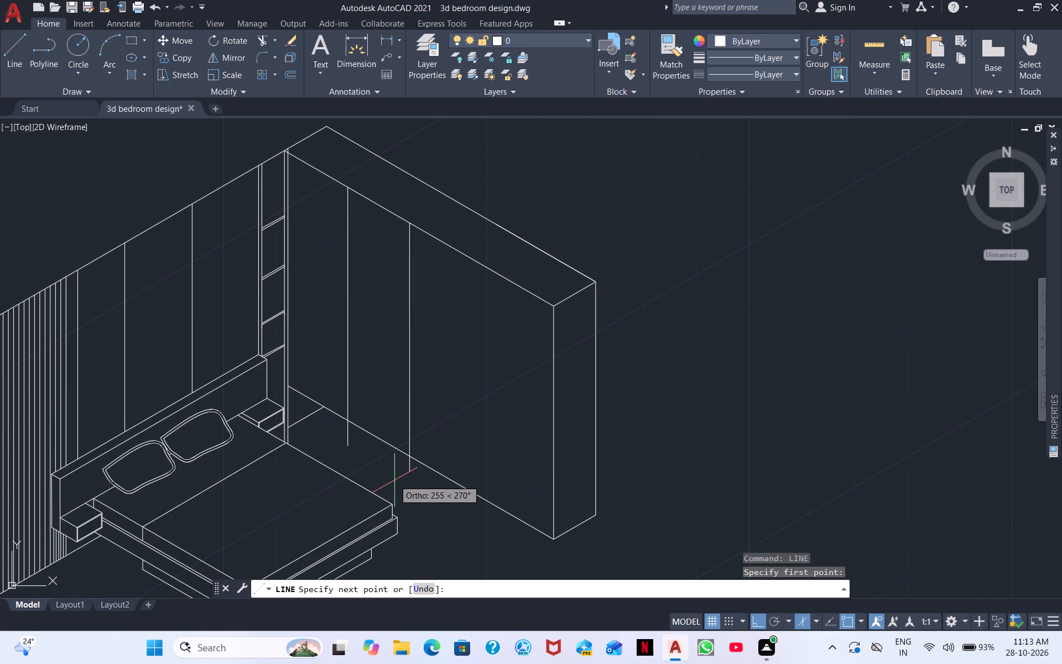
click(395, 487)
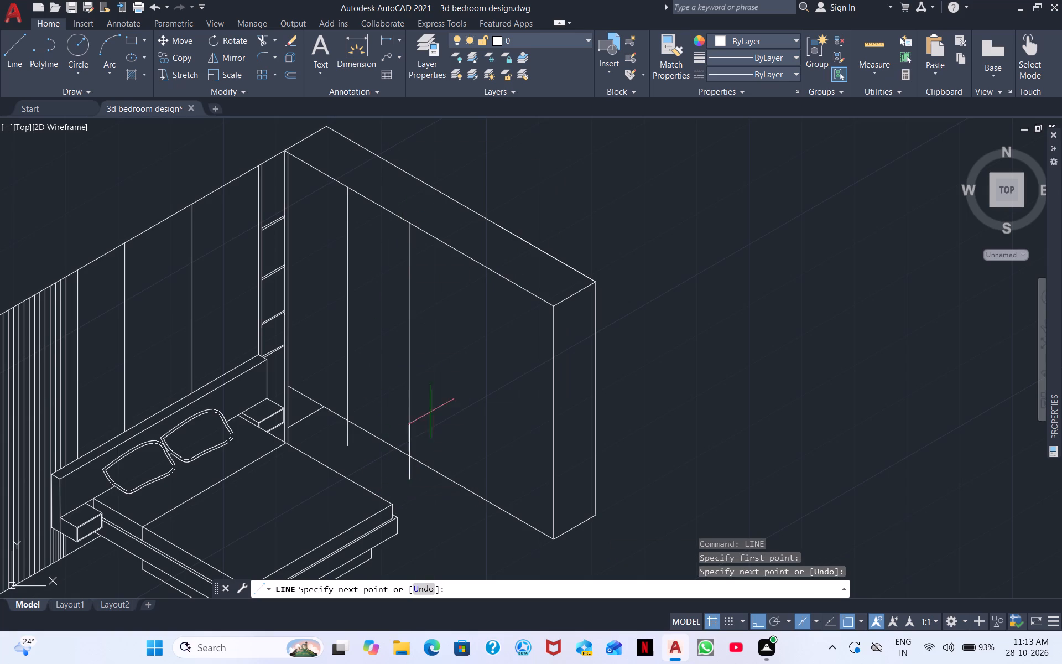
key(Escape)
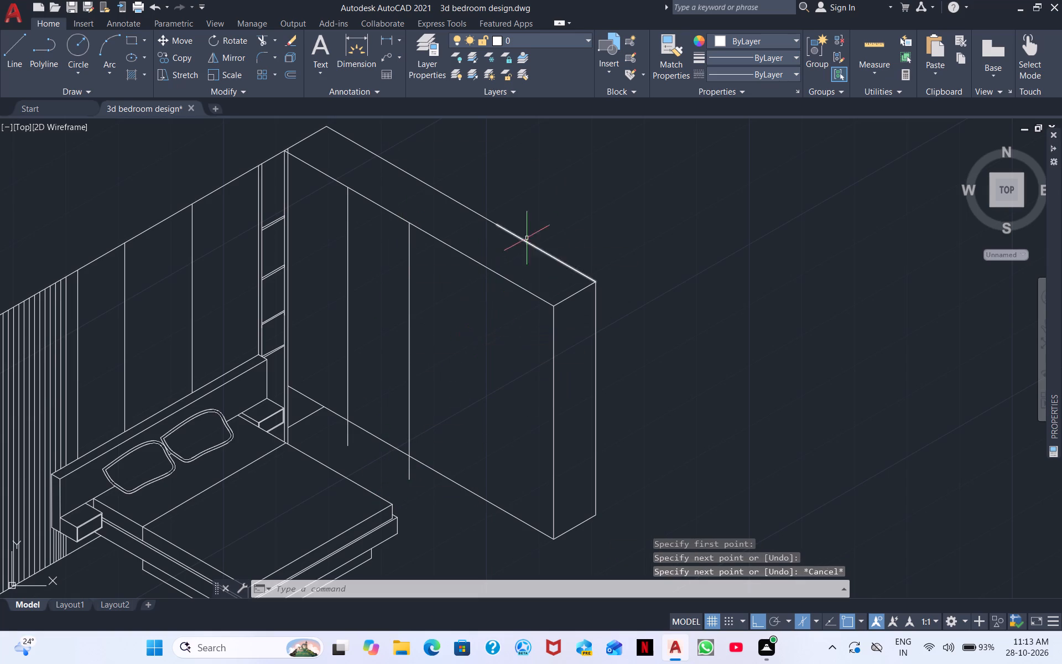
Draw a 30° line across the side wall's top from the endpoint along its outer edge, running past the inner top edge.
click(22, 58)
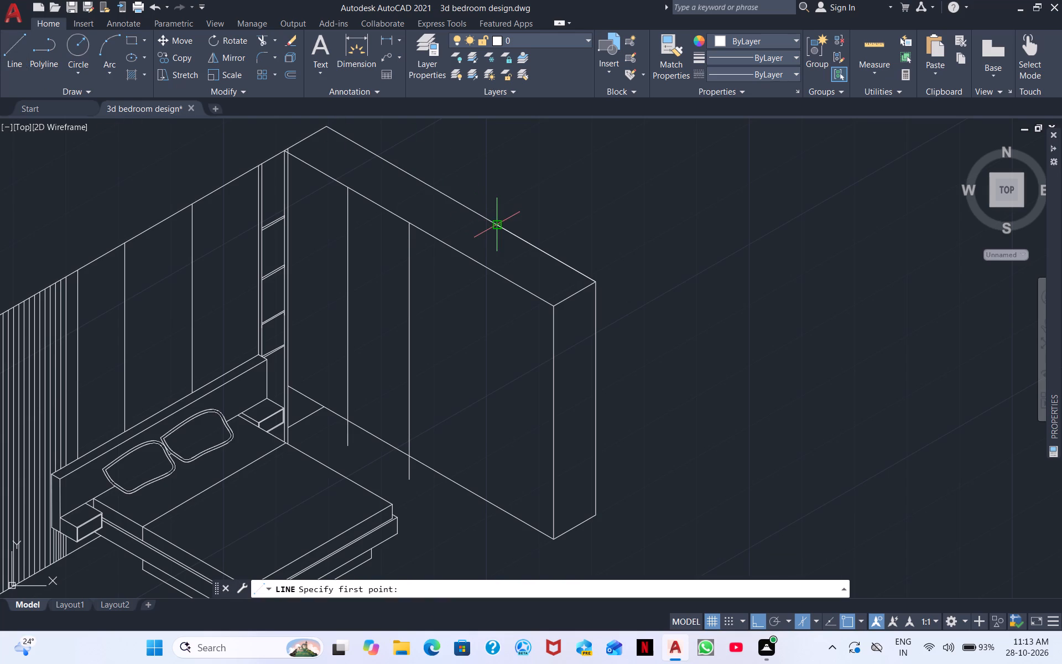
drag(498, 227, 486, 237)
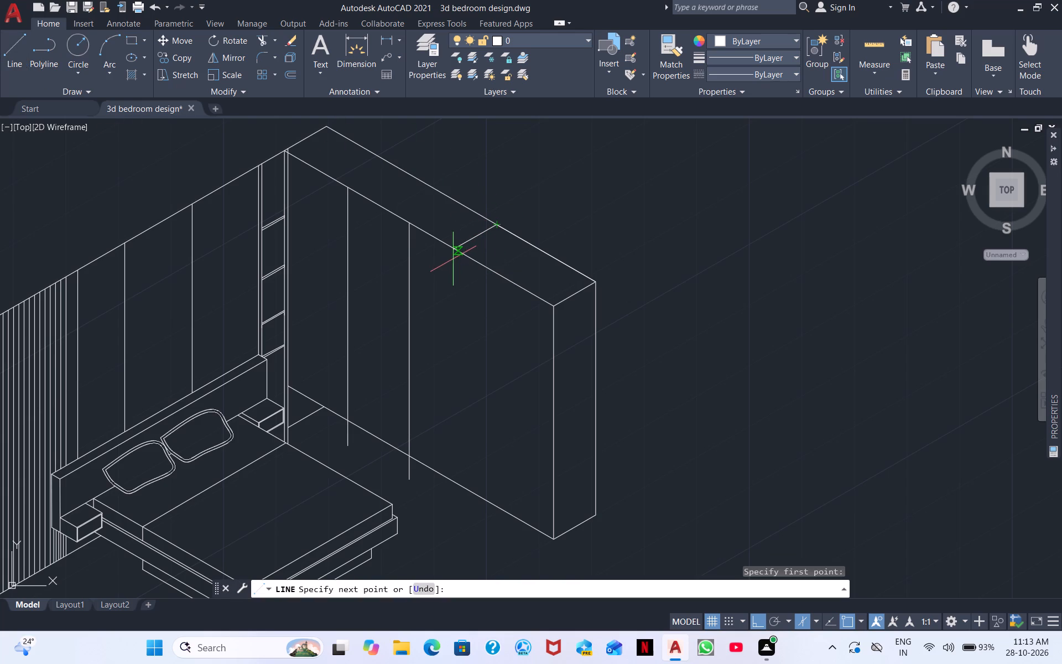
click(428, 257)
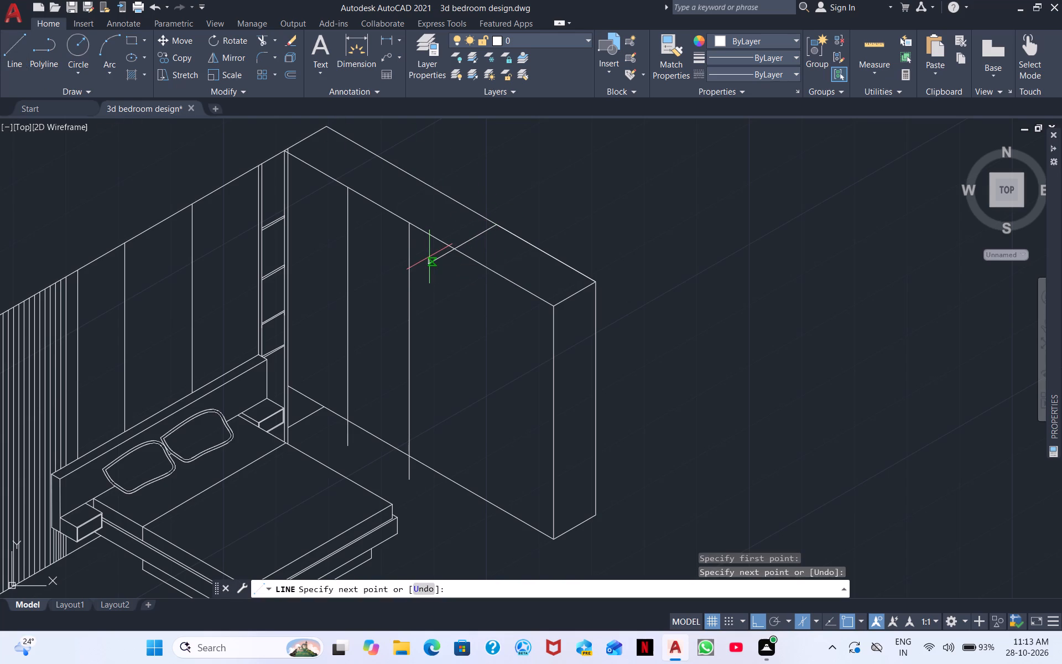
key(Escape)
Draw a third vertical line from where the 30° cross line meets the side wall's inner top edge down past the bottom line.
right_click(519, 324)
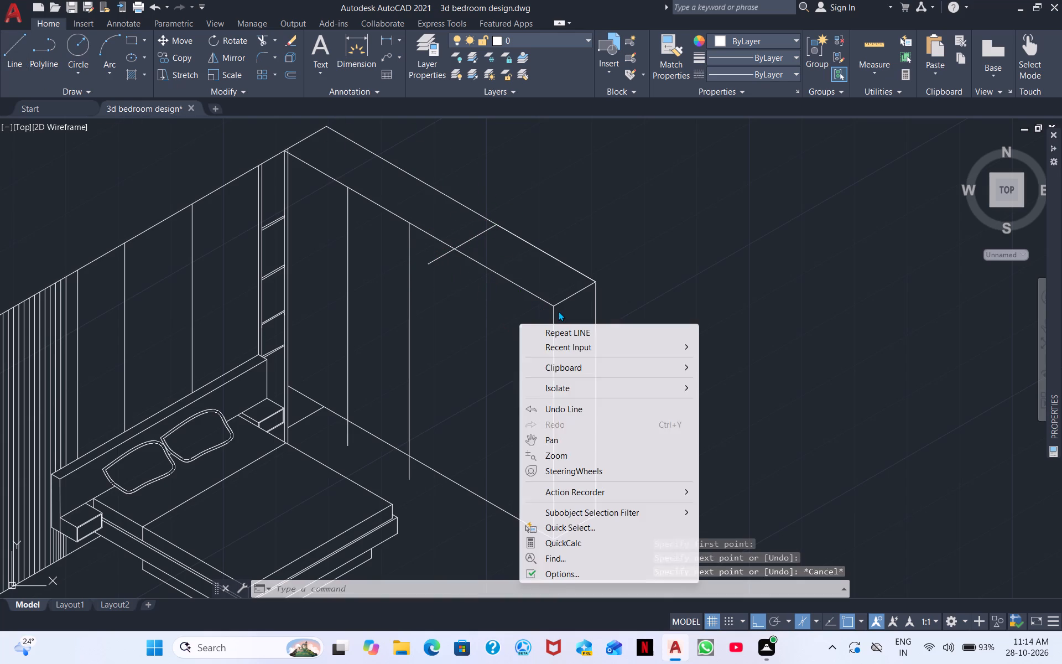
click(562, 330)
click(451, 250)
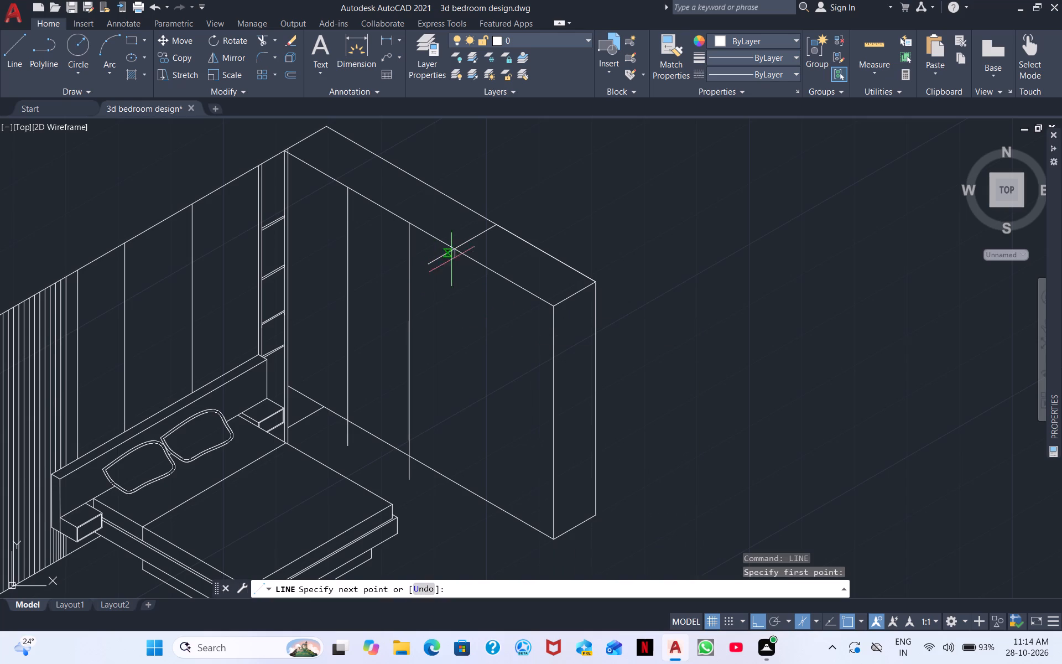
click(462, 502)
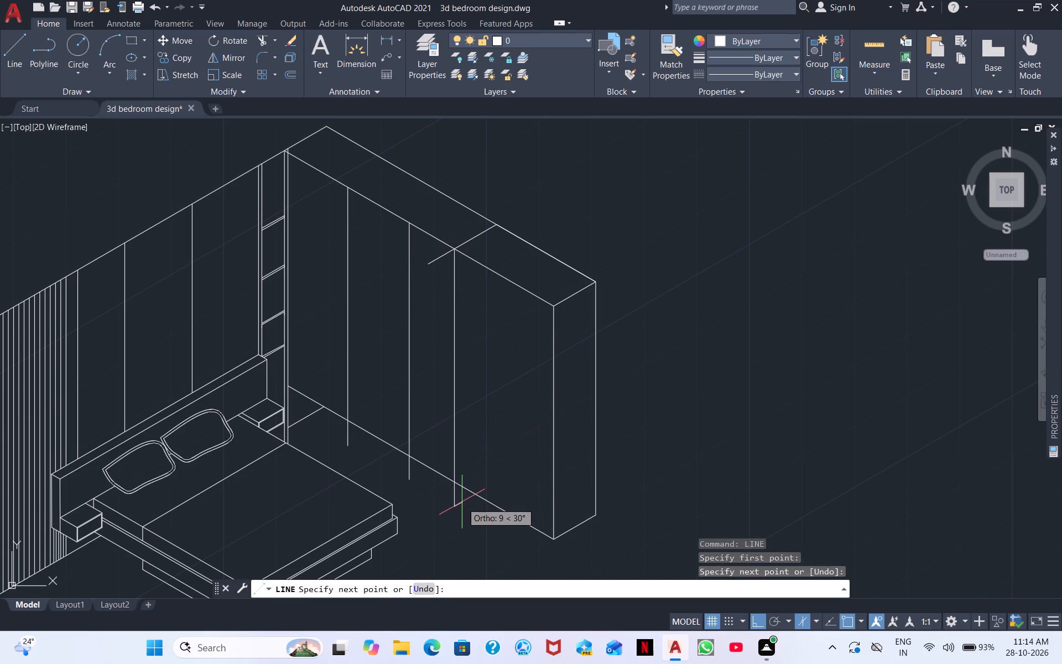
key(Escape)
Draw a fourth vertical line from the 30° cross line's end on the side wall's outer top edge down past the bottom line.
right_click(487, 398)
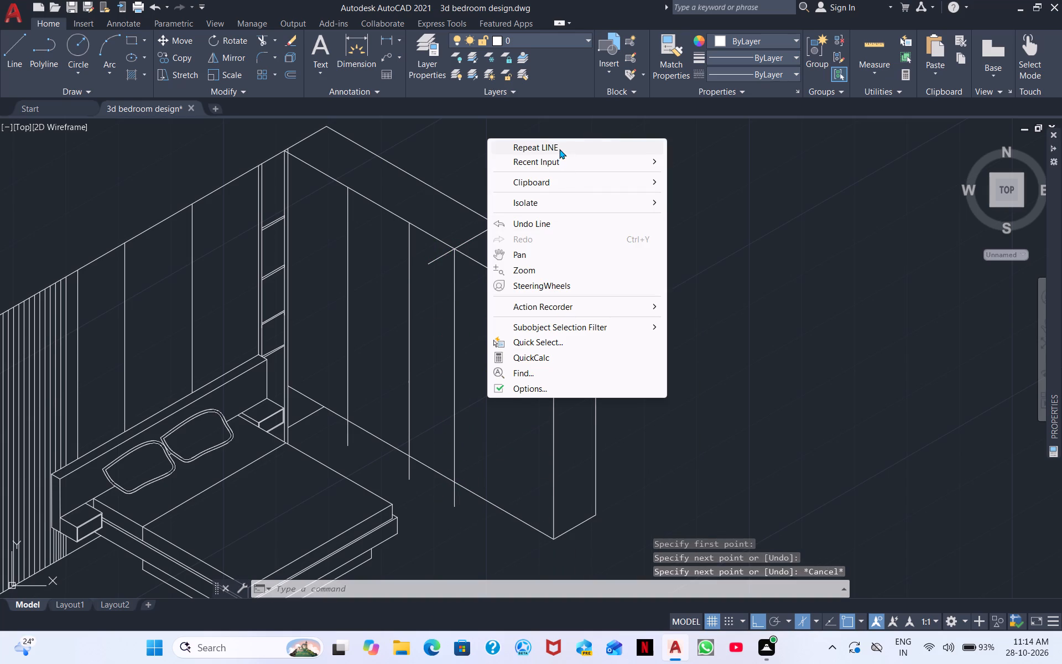
click(559, 149)
click(501, 222)
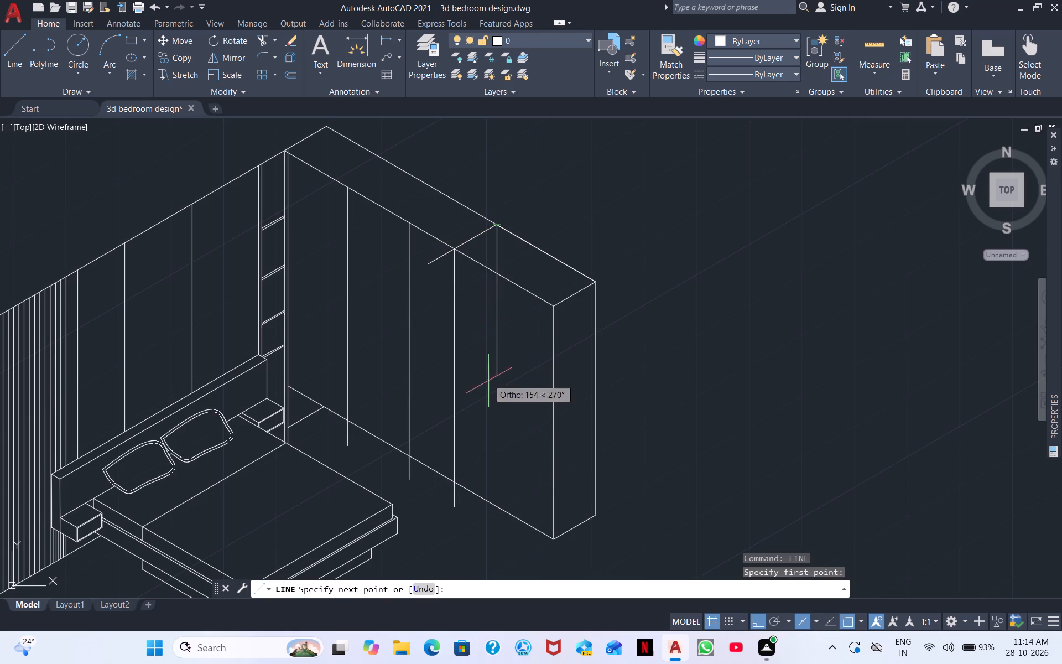
click(497, 526)
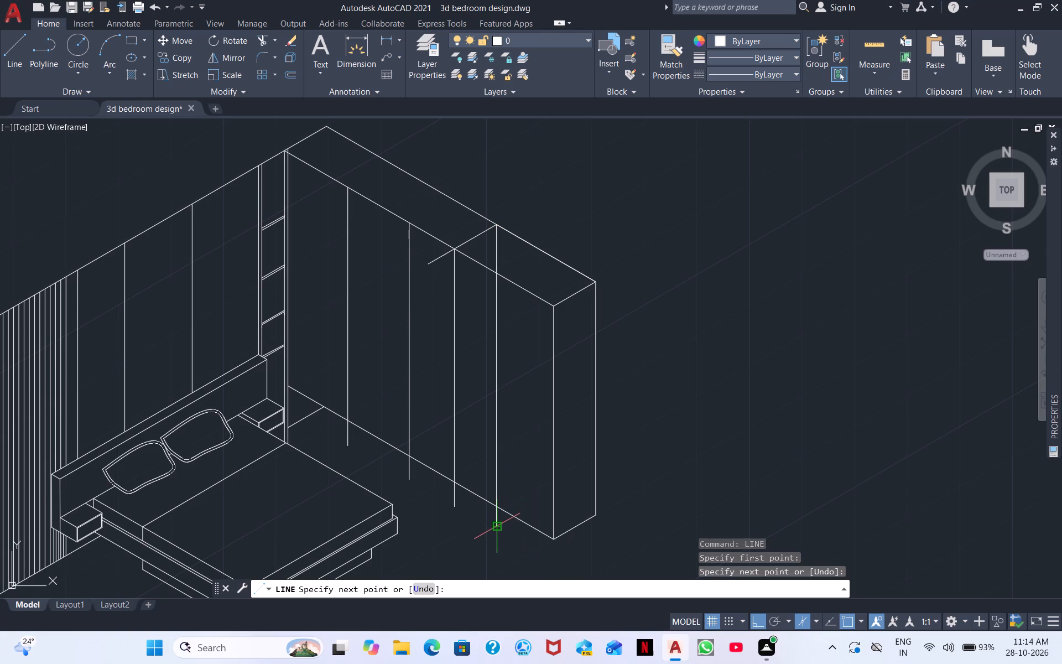
key(Escape)
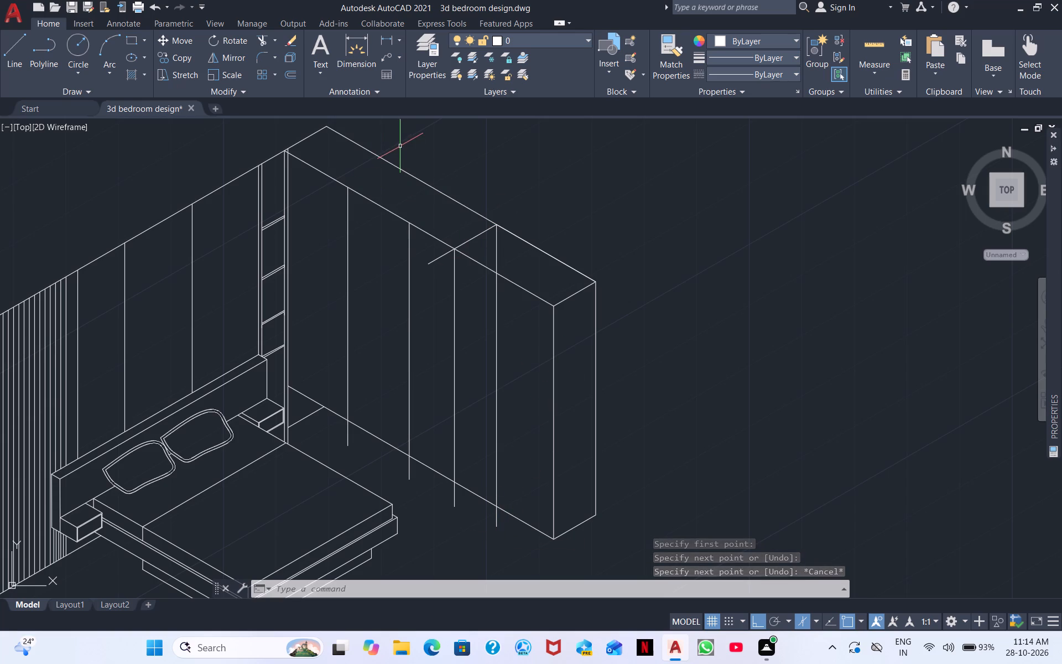
Move the second vertical line along the side wall's inner top edge to about midway between the first and third vertical lines.
drag(414, 258, 387, 263)
click(387, 263)
right_click(406, 268)
click(457, 369)
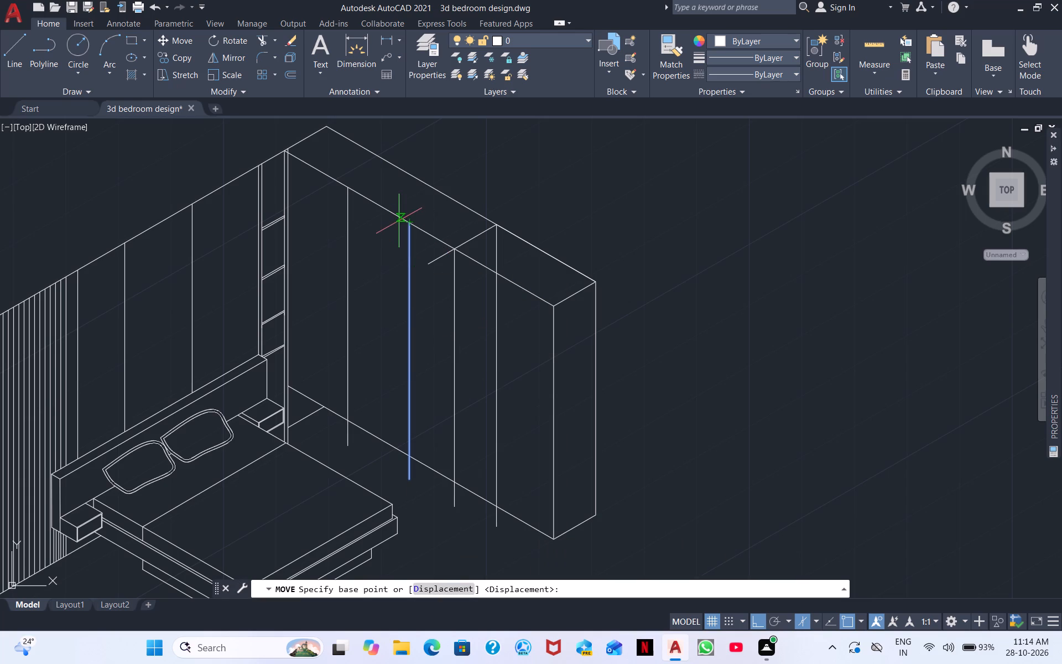
double_click(405, 224)
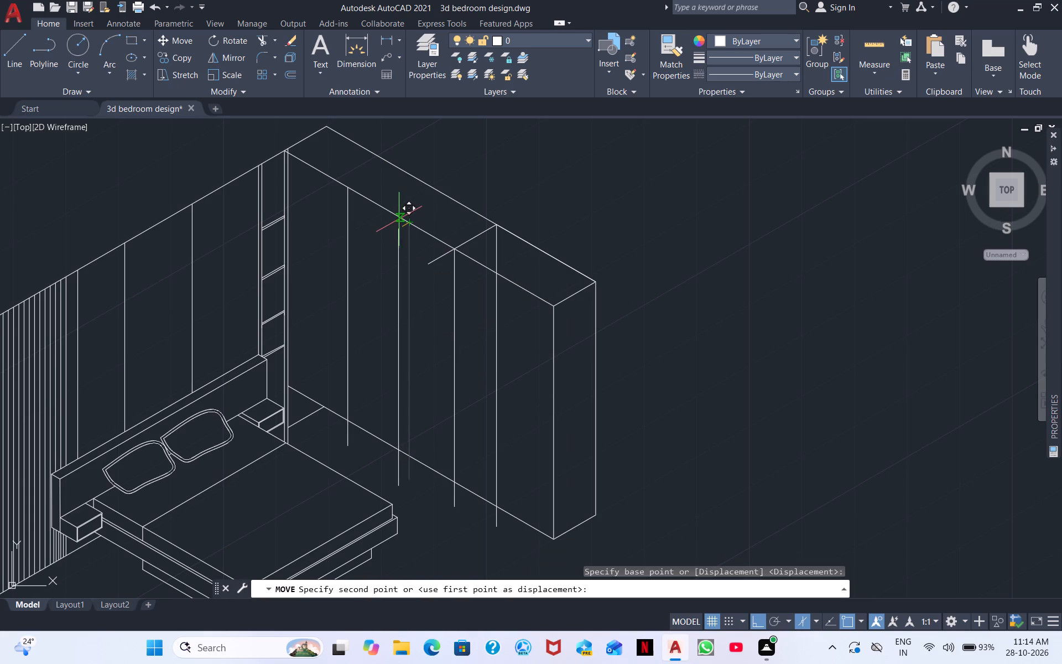
click(399, 219)
Trim the 30° cross line's overhang past the inner top edge and the fourth vertical line's part above that edge.
scroll(399, 219, down, 1)
scroll(421, 243, up, 1)
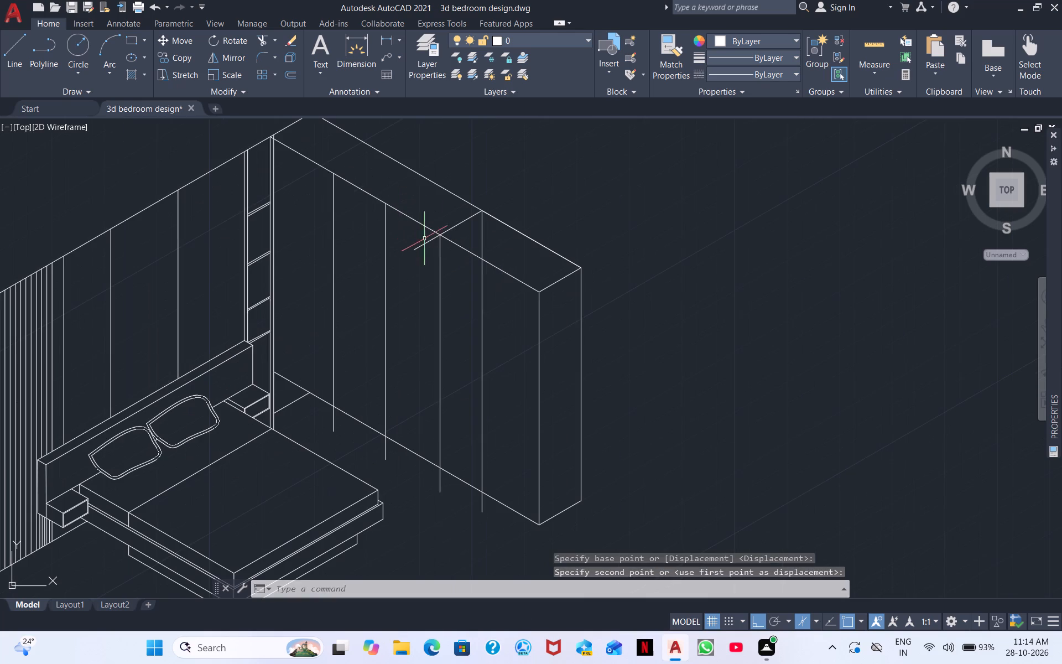
scroll(446, 250, up, 2)
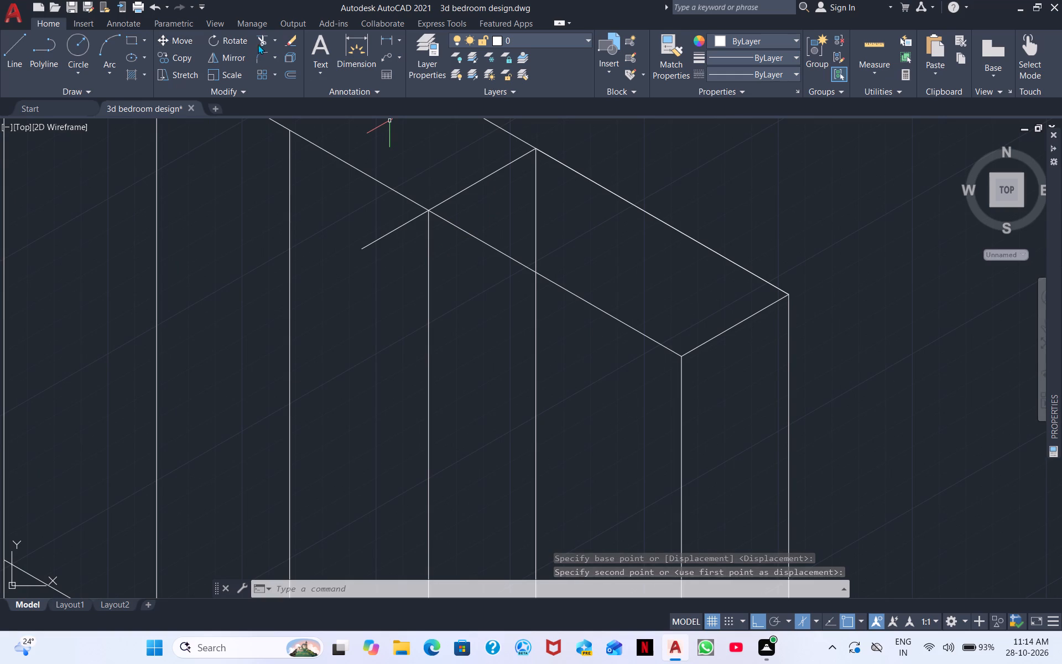
click(261, 43)
drag(388, 231, 392, 238)
scroll(496, 292, down, 1)
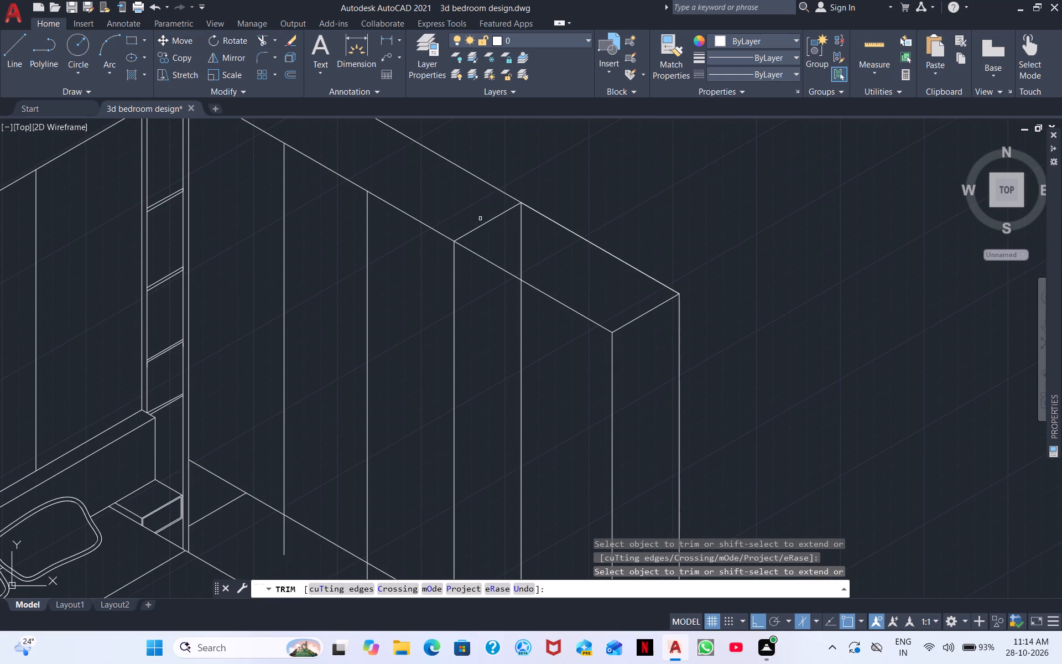
drag(511, 235, 542, 255)
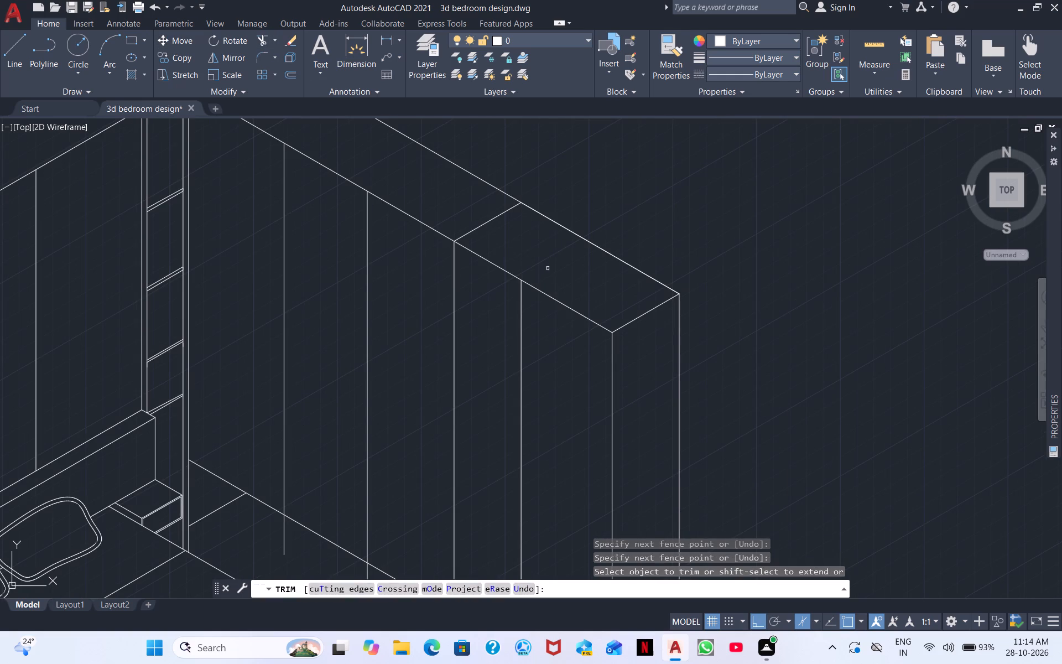
Trim the lower ends of all four vertical lines where they pass below the side wall's bottom line.
middle_drag(554, 274, 545, 159)
middle_drag(569, 364, 581, 240)
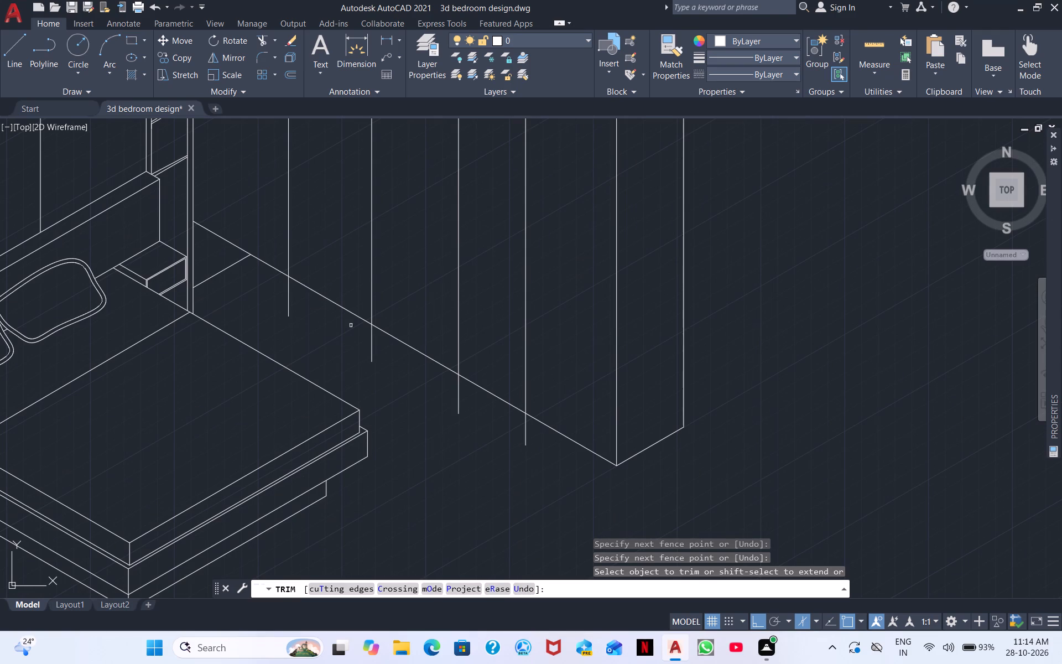
drag(294, 307, 405, 378)
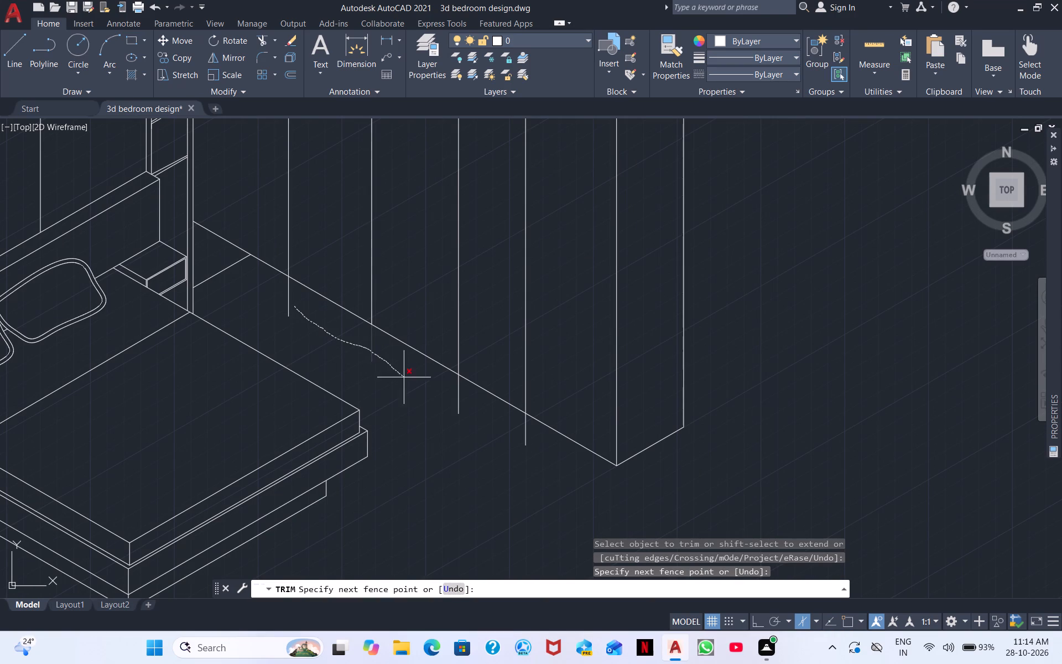
drag(405, 378, 541, 442)
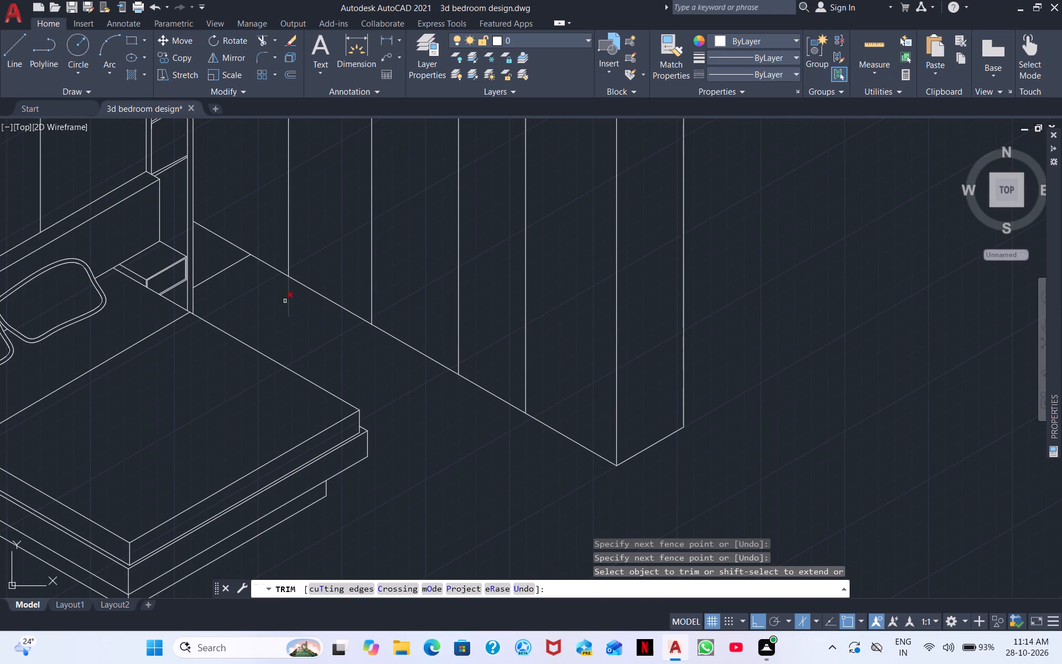
click(285, 301)
drag(291, 300, 296, 308)
scroll(288, 321, down, 2)
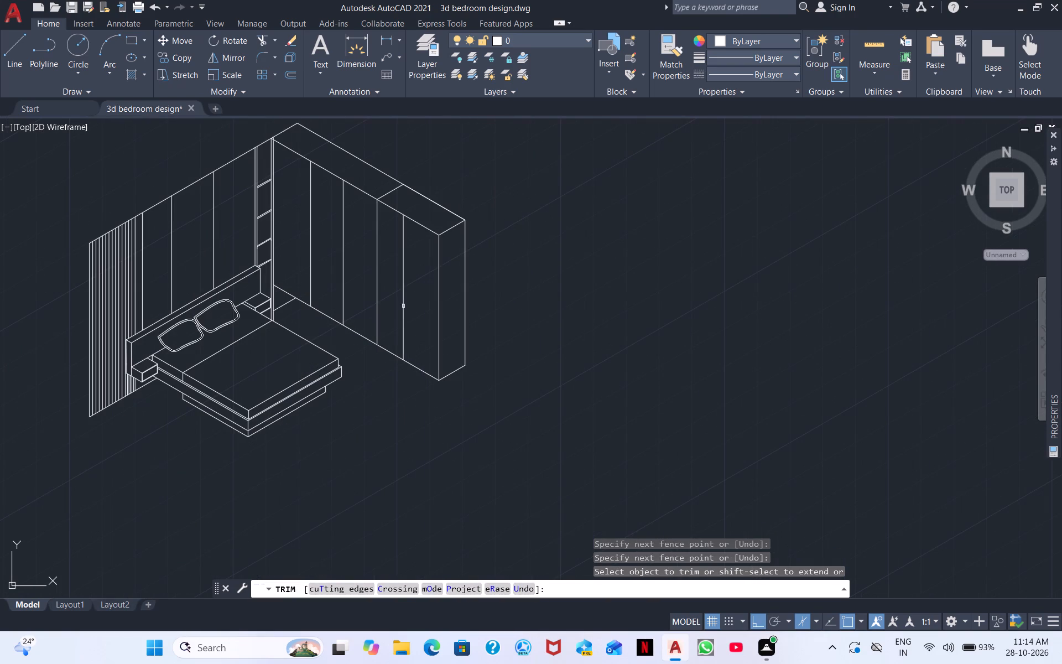
middle_drag(413, 276, 514, 257)
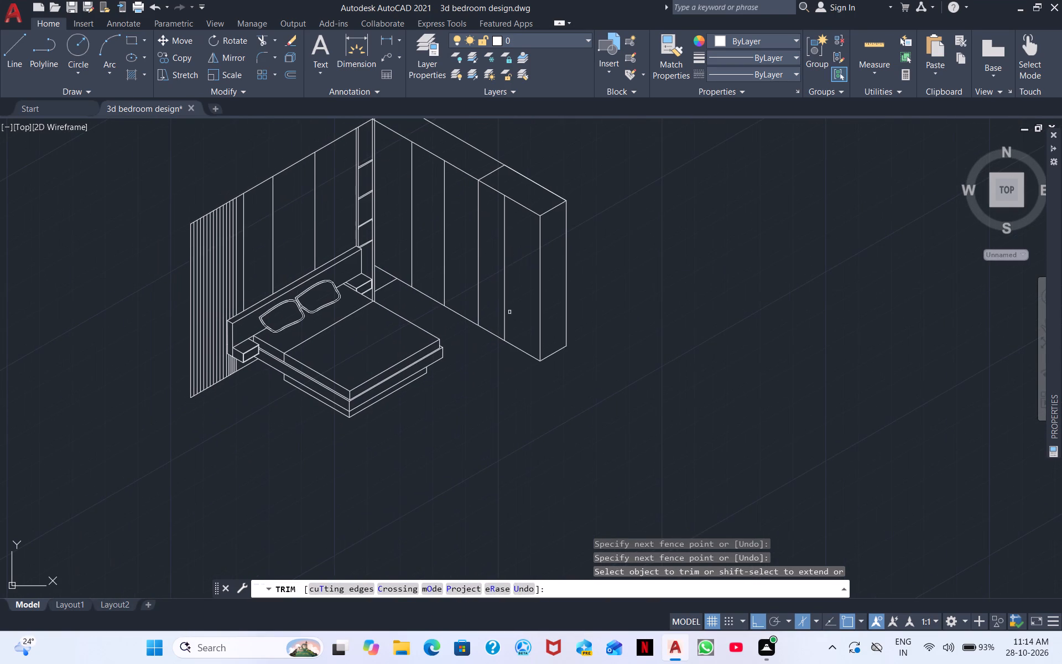
middle_drag(522, 319, 538, 306)
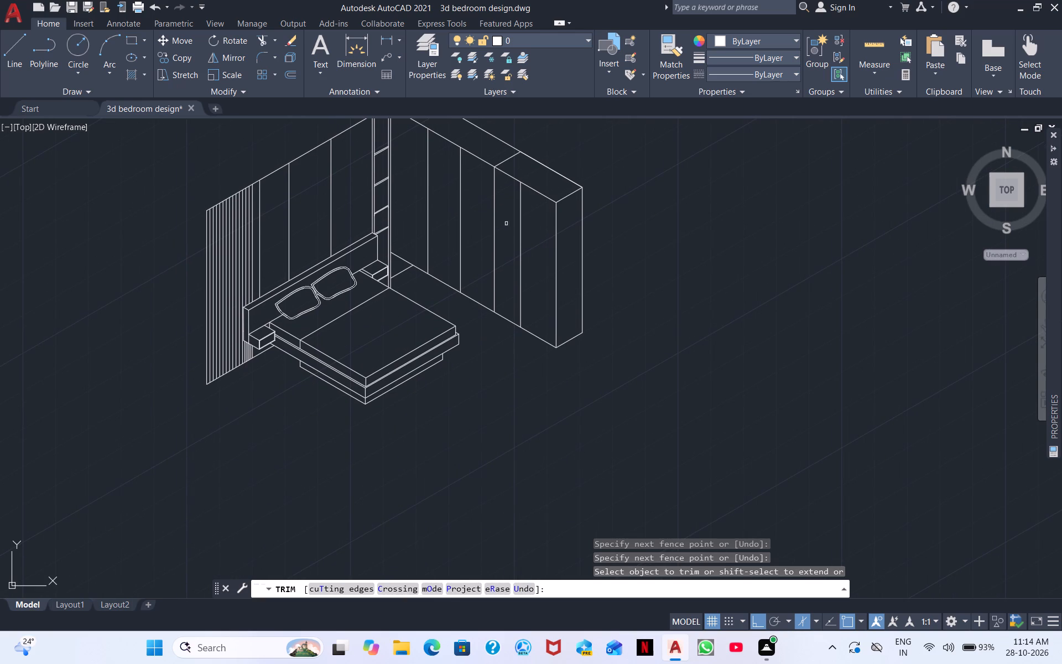
right_click(675, 231)
click(704, 237)
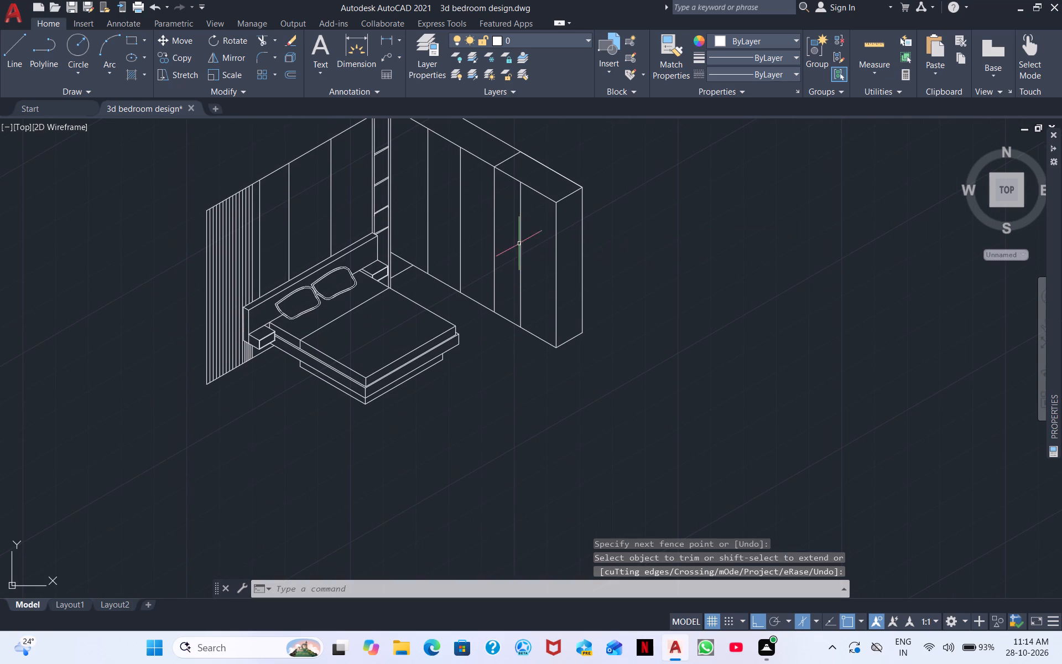
Trim the shelf unit's outer vertical line where it projects above the side wall's inner top edge at the corner.
middle_drag(411, 215, 476, 299)
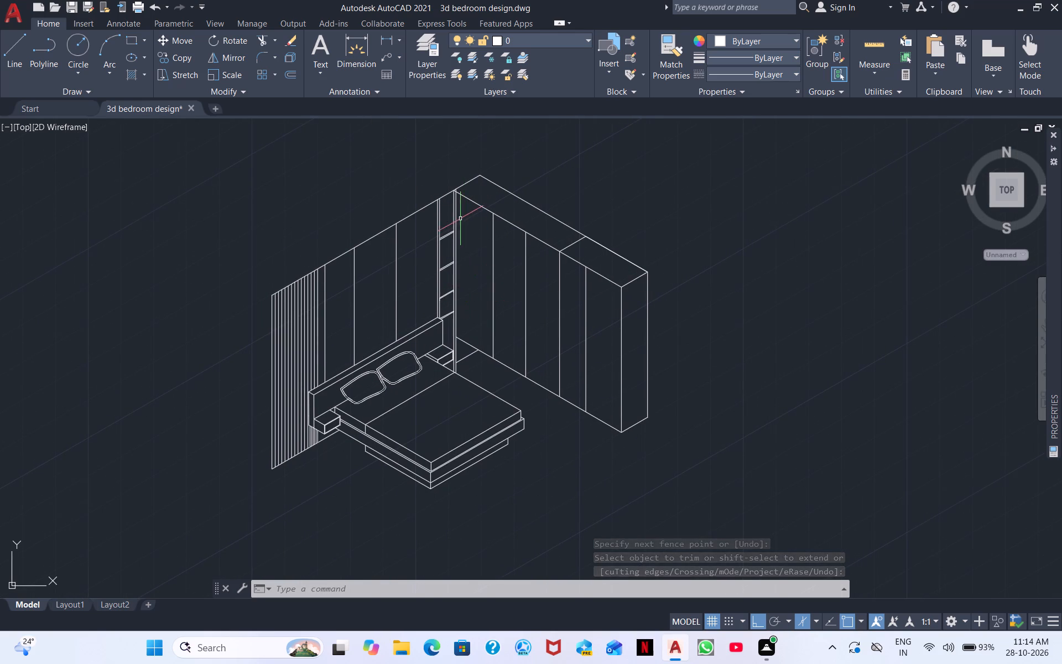
scroll(460, 219, up, 2)
right_click(493, 249)
click(553, 252)
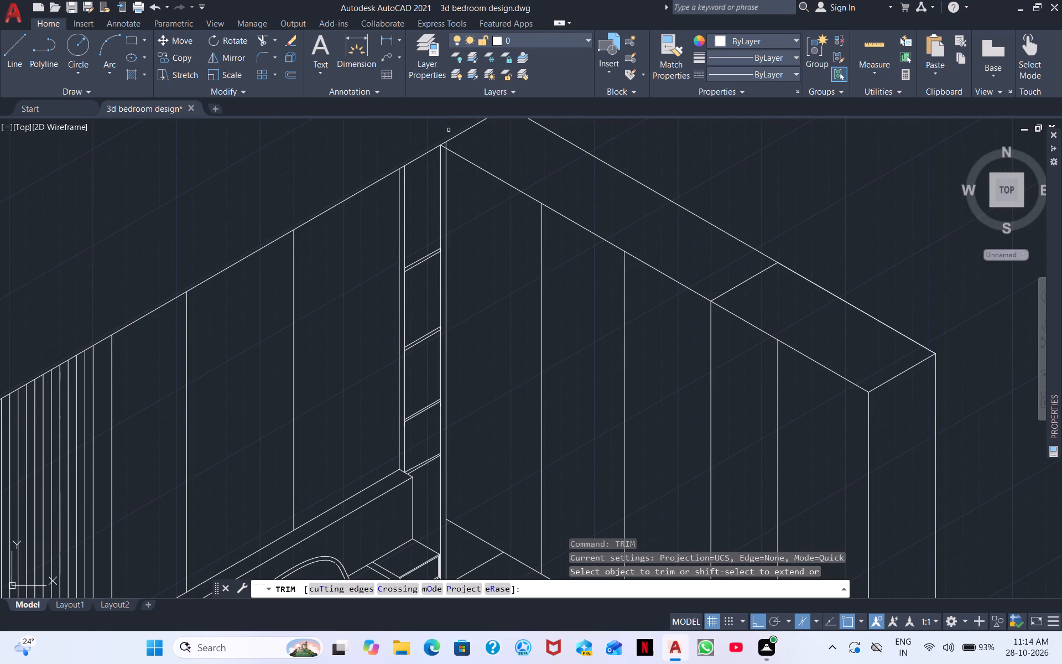
scroll(449, 130, up, 3)
click(431, 191)
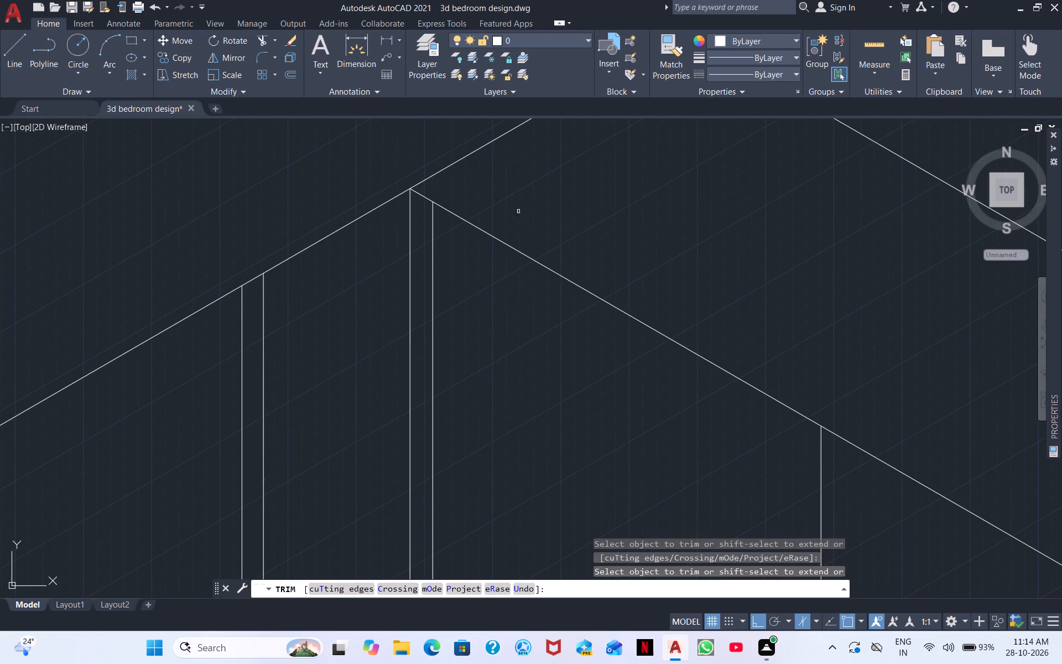
scroll(575, 225, down, 1)
right_click(665, 225)
click(709, 236)
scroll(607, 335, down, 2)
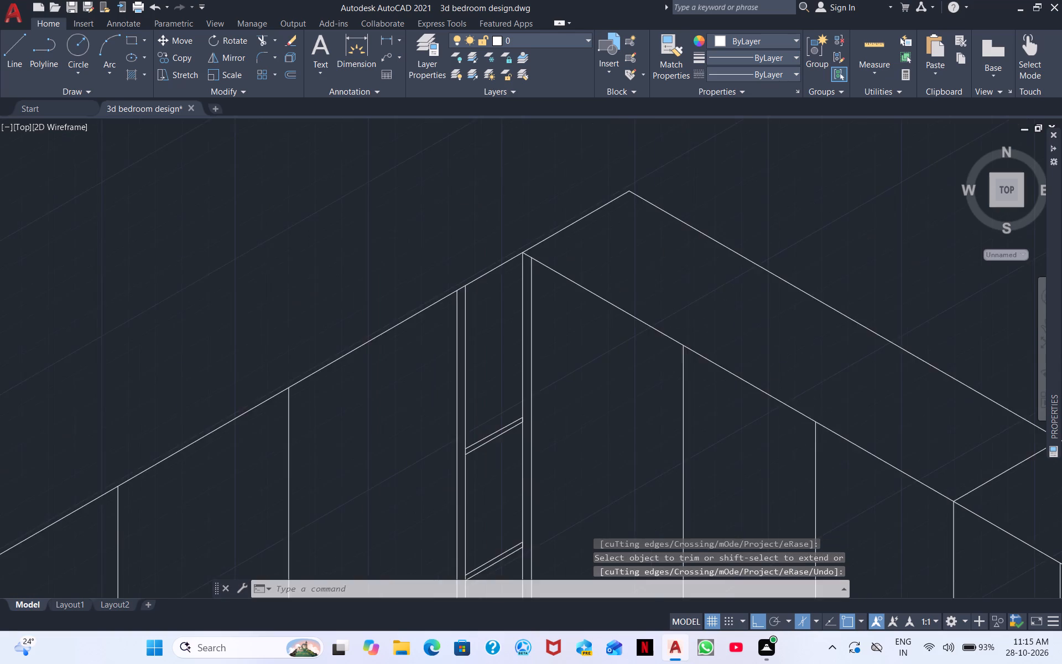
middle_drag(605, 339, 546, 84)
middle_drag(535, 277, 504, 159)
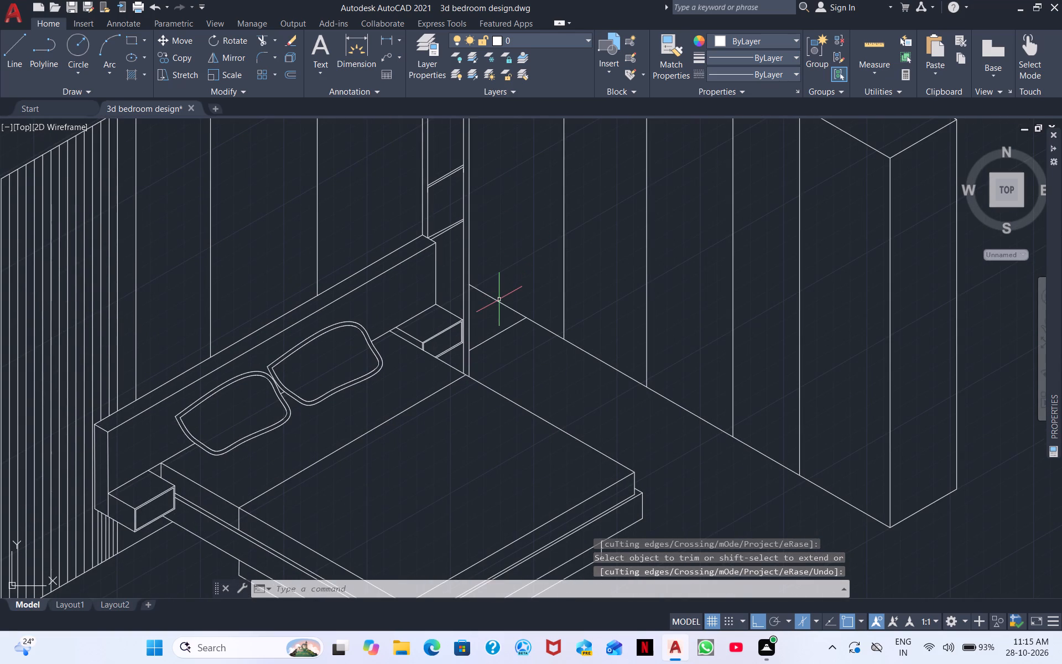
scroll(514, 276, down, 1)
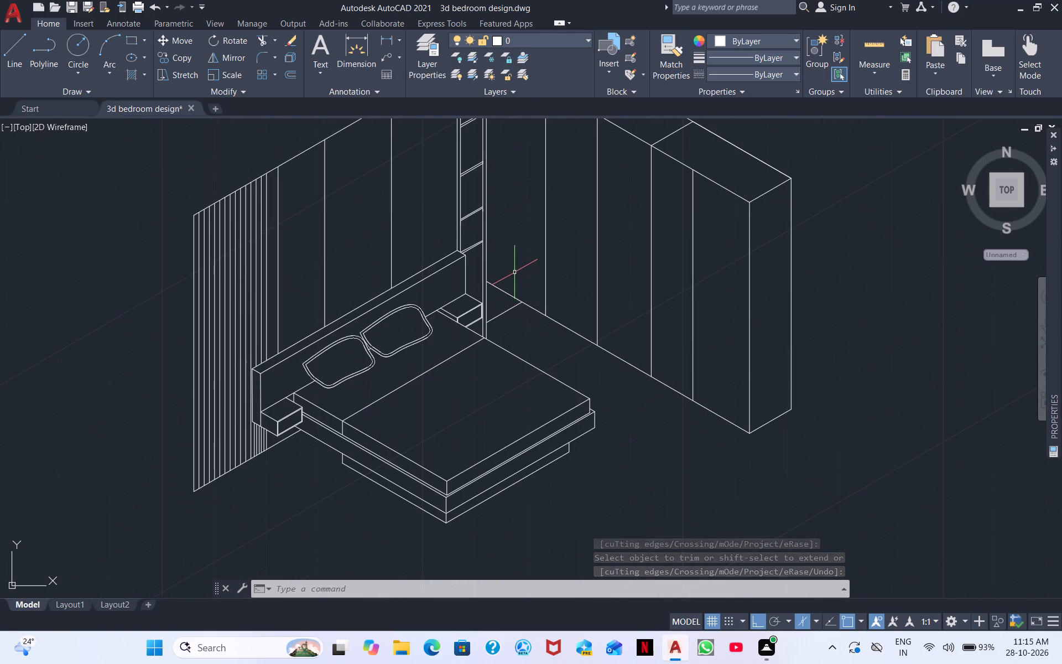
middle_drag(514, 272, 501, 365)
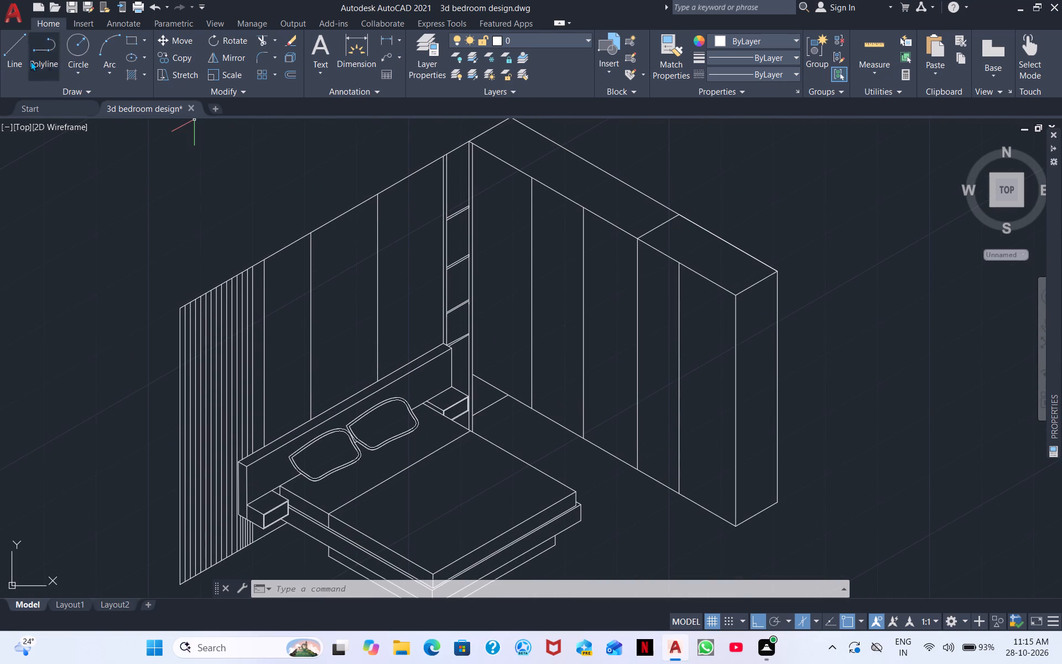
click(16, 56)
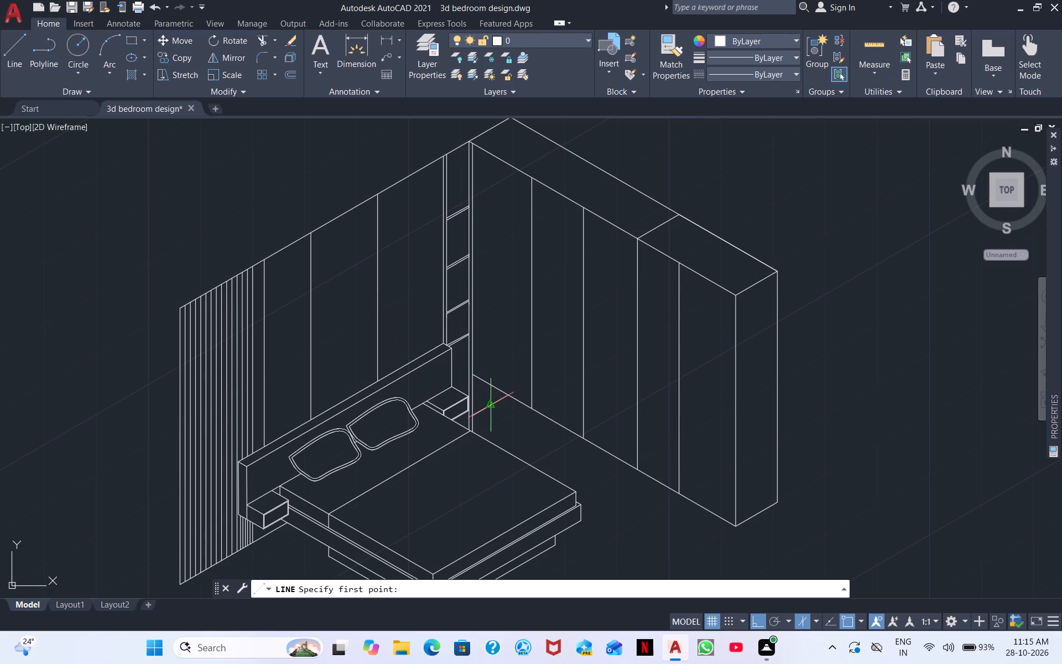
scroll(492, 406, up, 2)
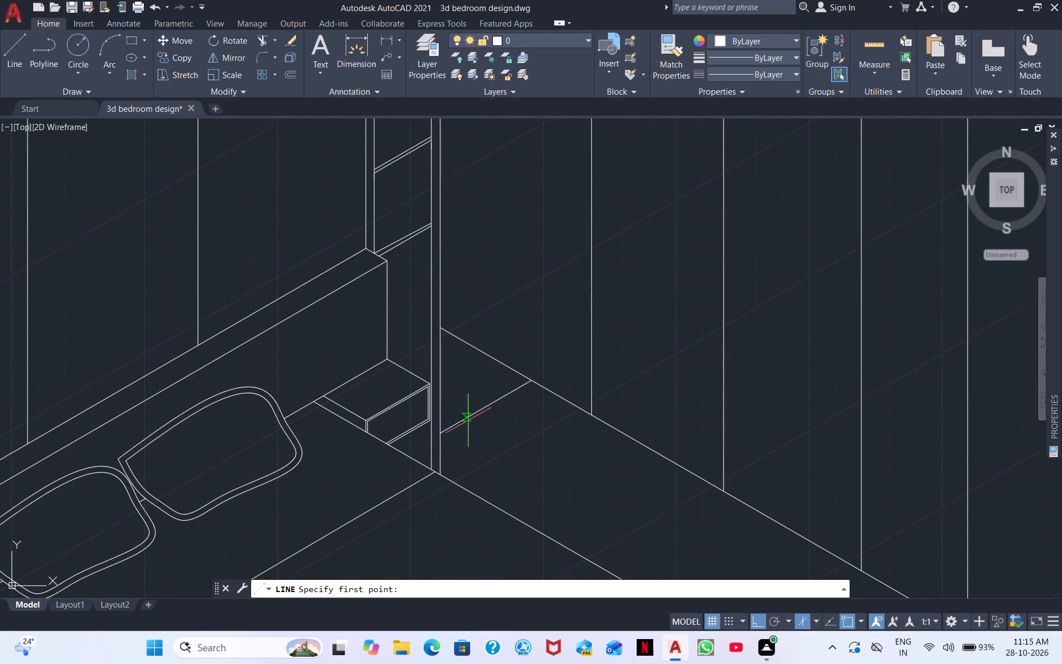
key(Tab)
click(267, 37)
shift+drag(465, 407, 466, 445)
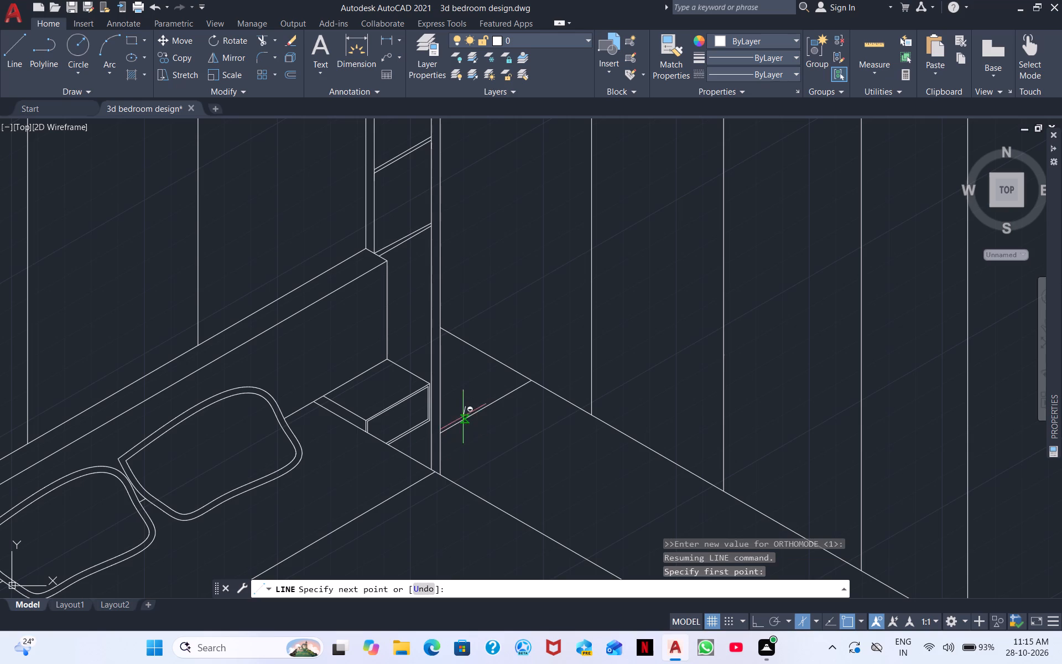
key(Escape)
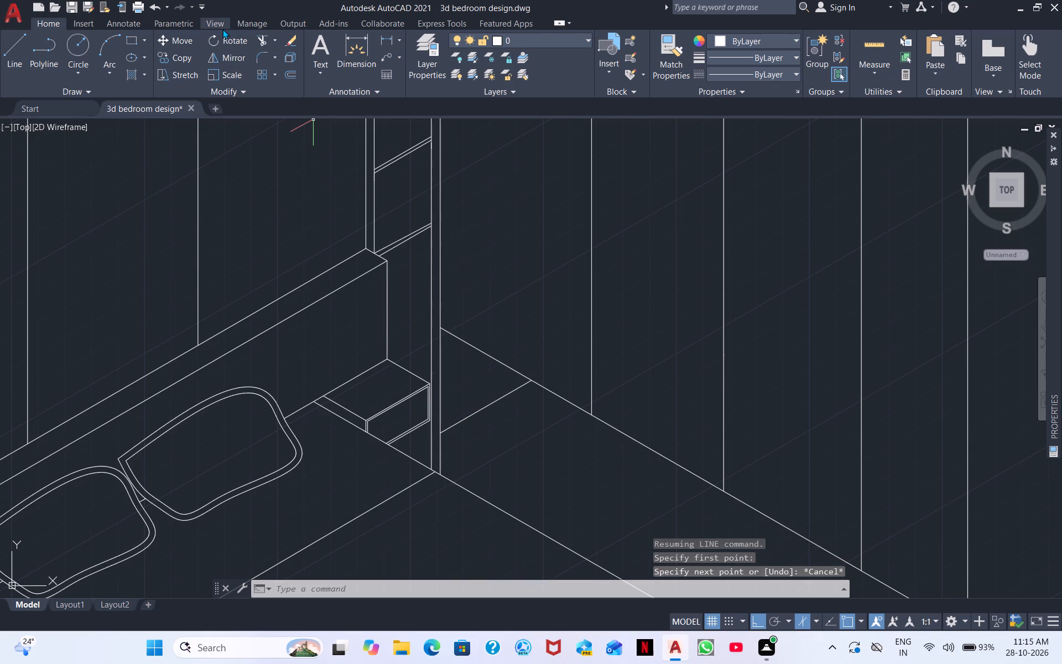
Extend the short 30° base line beside the shelf unit to the bed edge and trim the unit's two vertical lines below it.
click(264, 44)
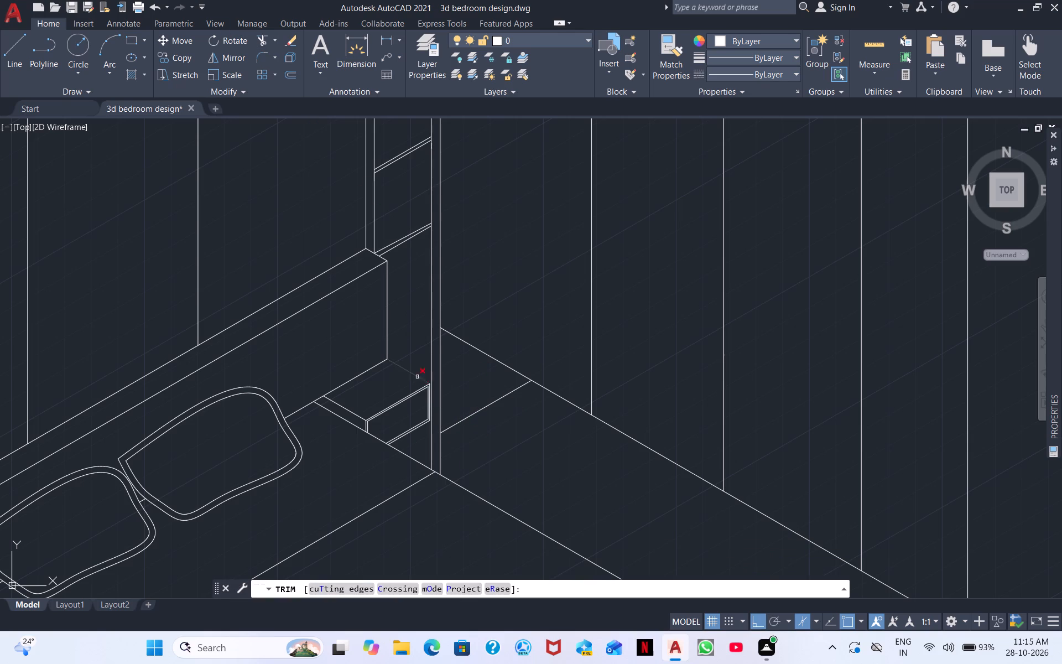
shift+drag(466, 409, 459, 442)
shift+drag(464, 414, 464, 445)
drag(430, 453, 444, 443)
click(442, 444)
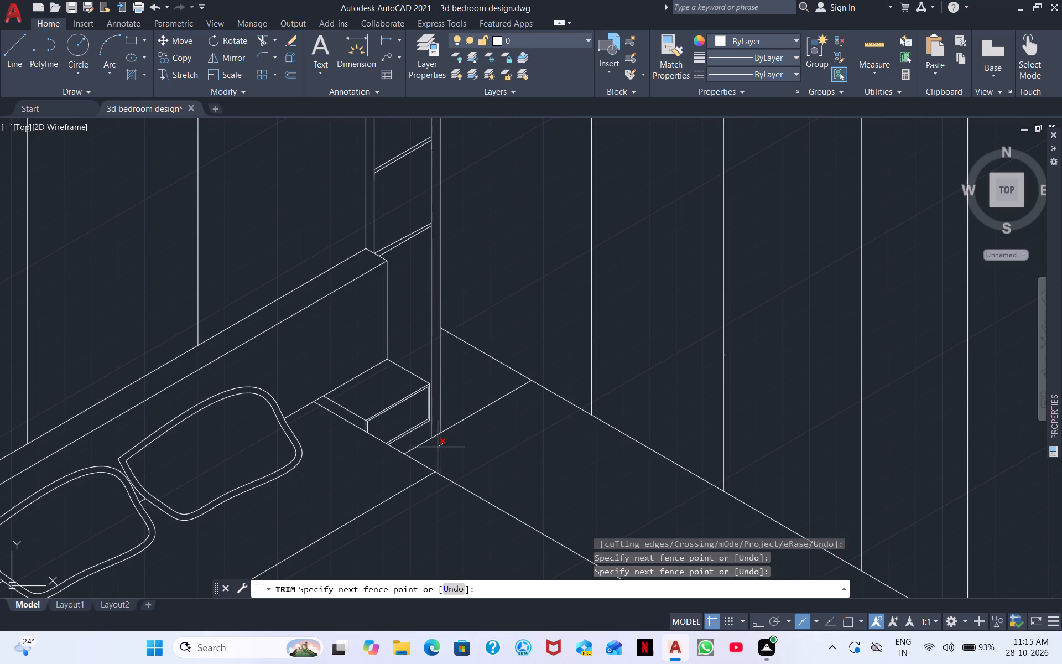
click(438, 447)
scroll(516, 385, down, 1)
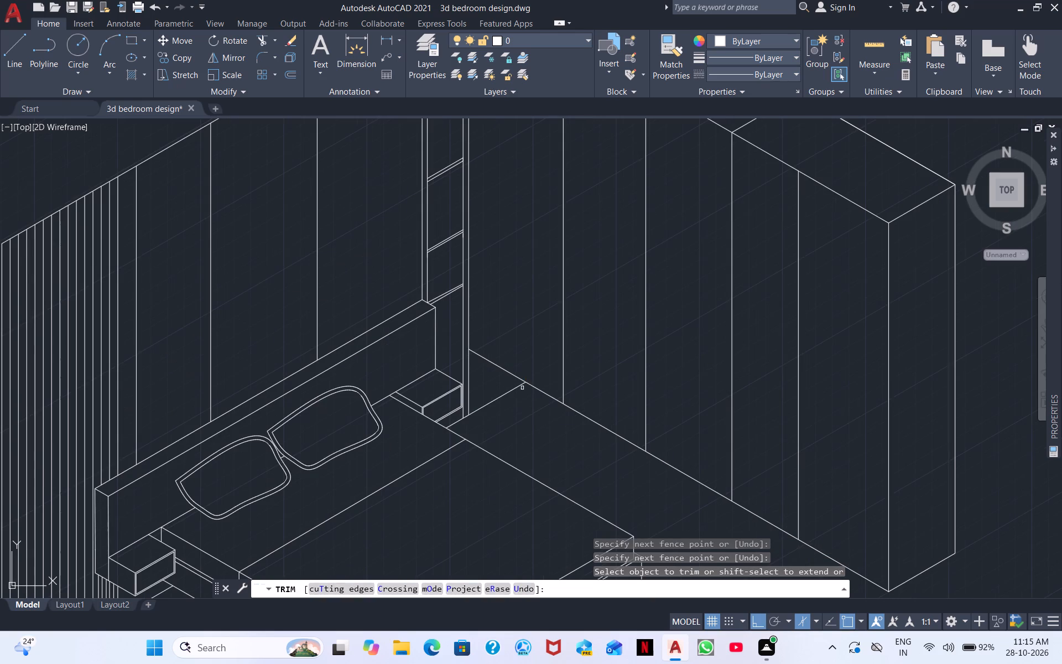
Trim the side wall's bottom line between the shelf unit and the short 30° base line.
scroll(498, 366, up, 1)
drag(491, 359, 488, 363)
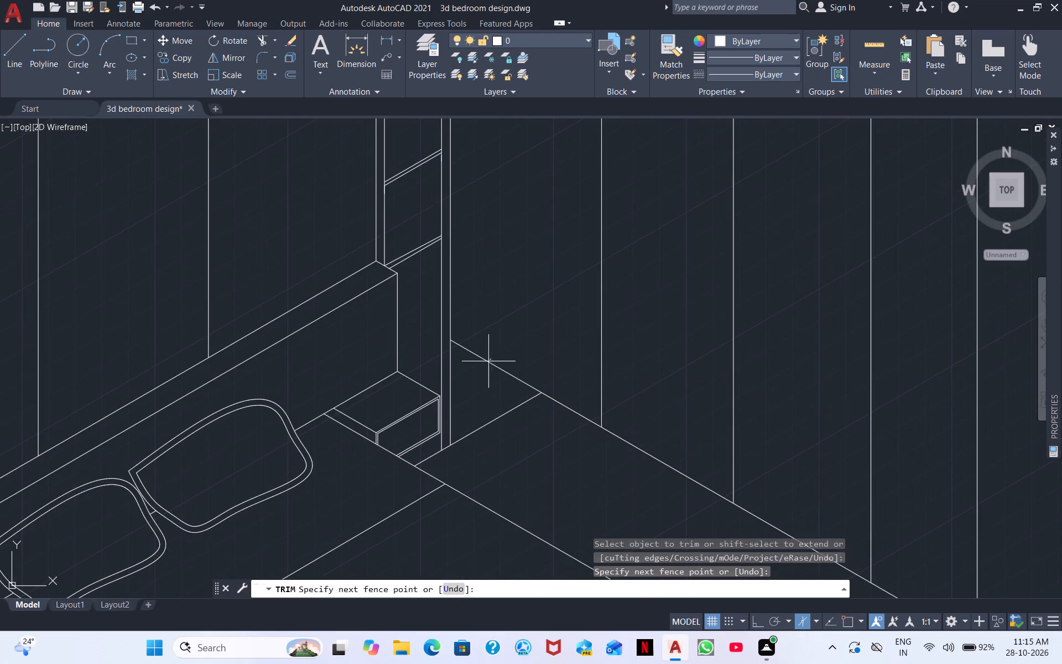
drag(488, 363, 478, 378)
scroll(499, 354, down, 1)
scroll(524, 290, down, 2)
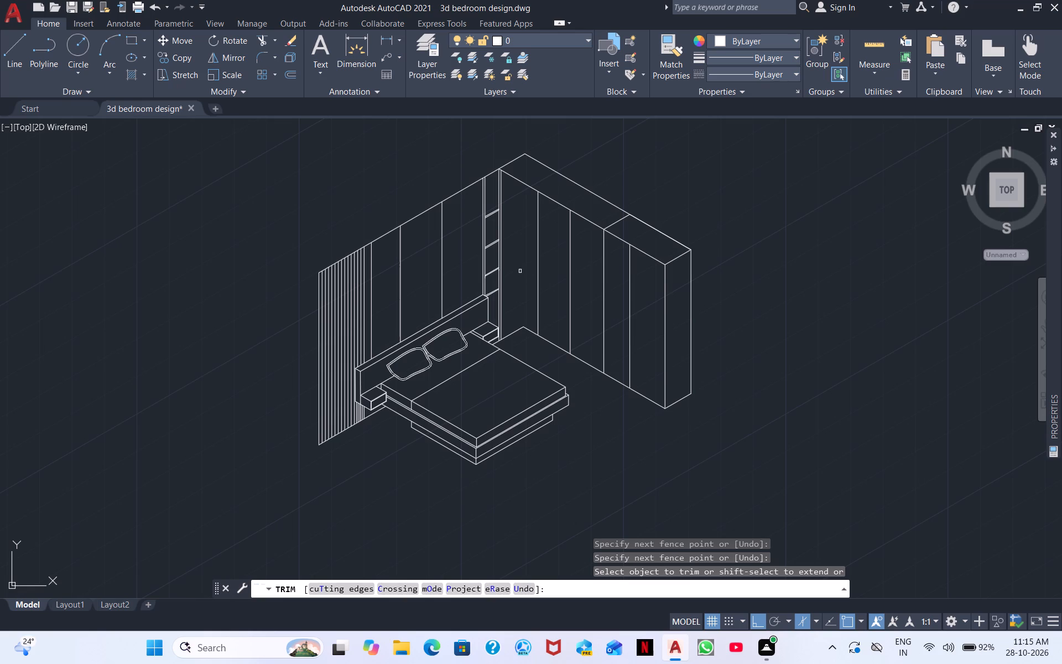
key(Escape)
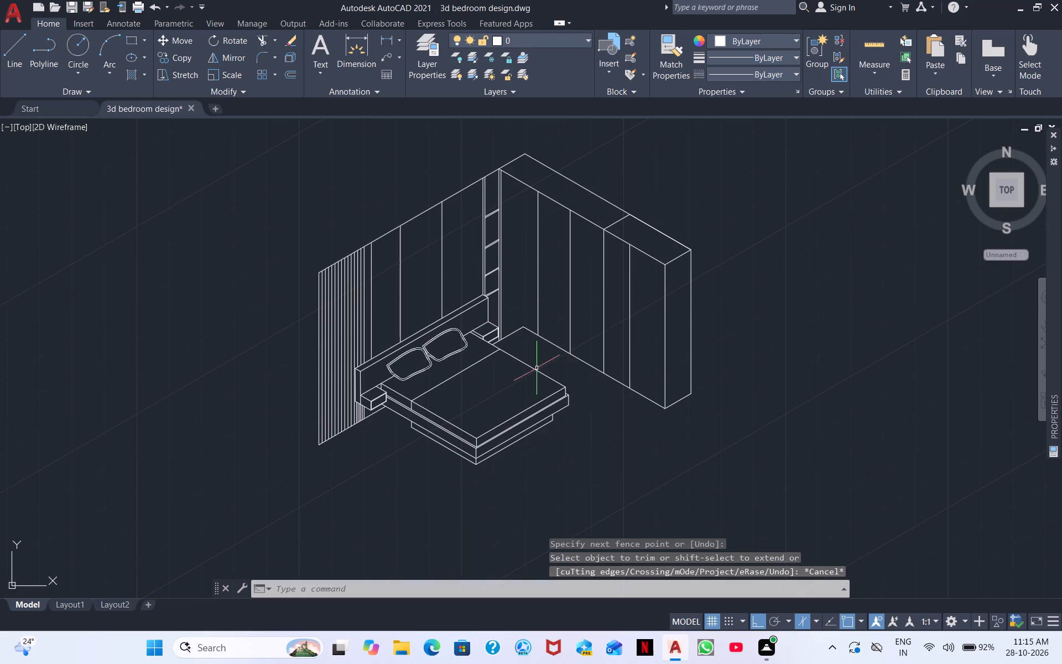
Move the bed, headboard, nightstands, pillows, slatted wall panels and shelf unit from the unit's outer lower end to the back floor corner.
click(579, 461)
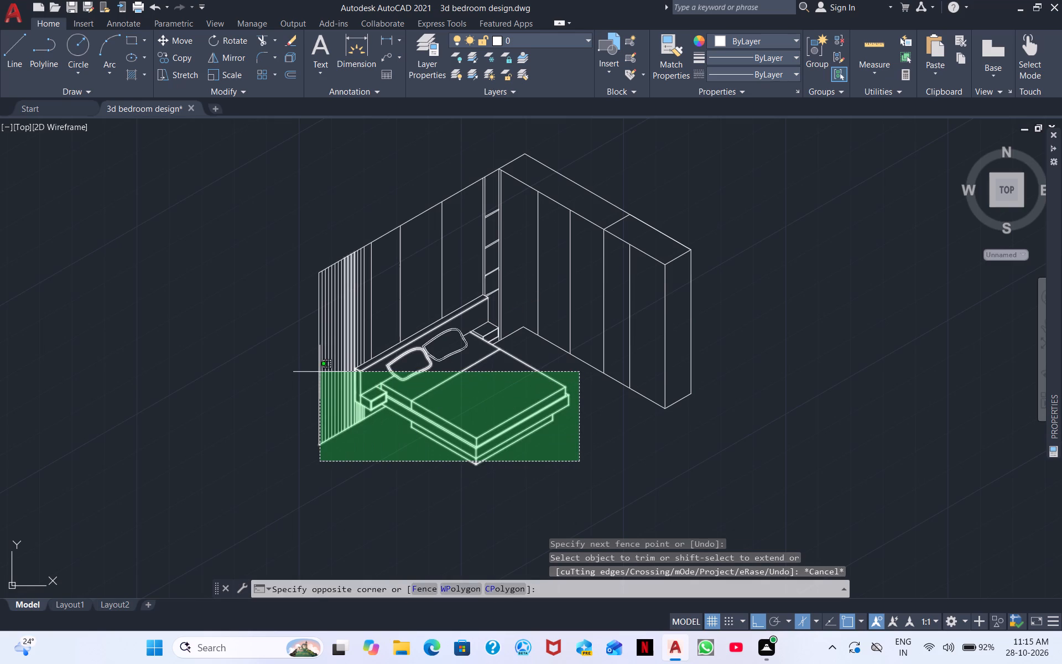
click(317, 372)
click(517, 318)
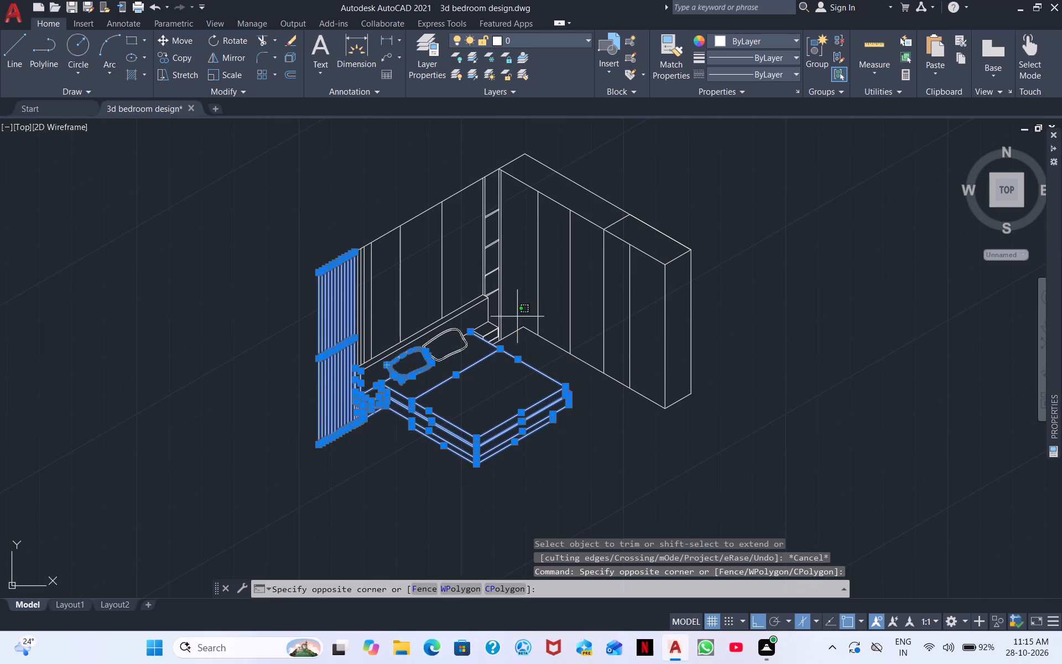
click(327, 231)
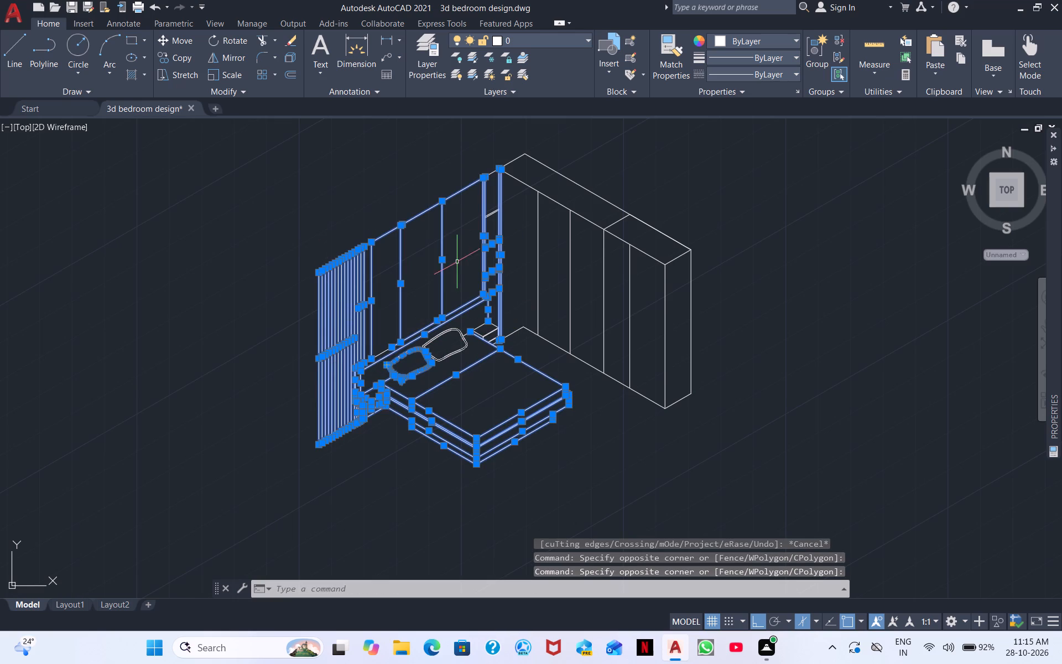
scroll(479, 320, up, 3)
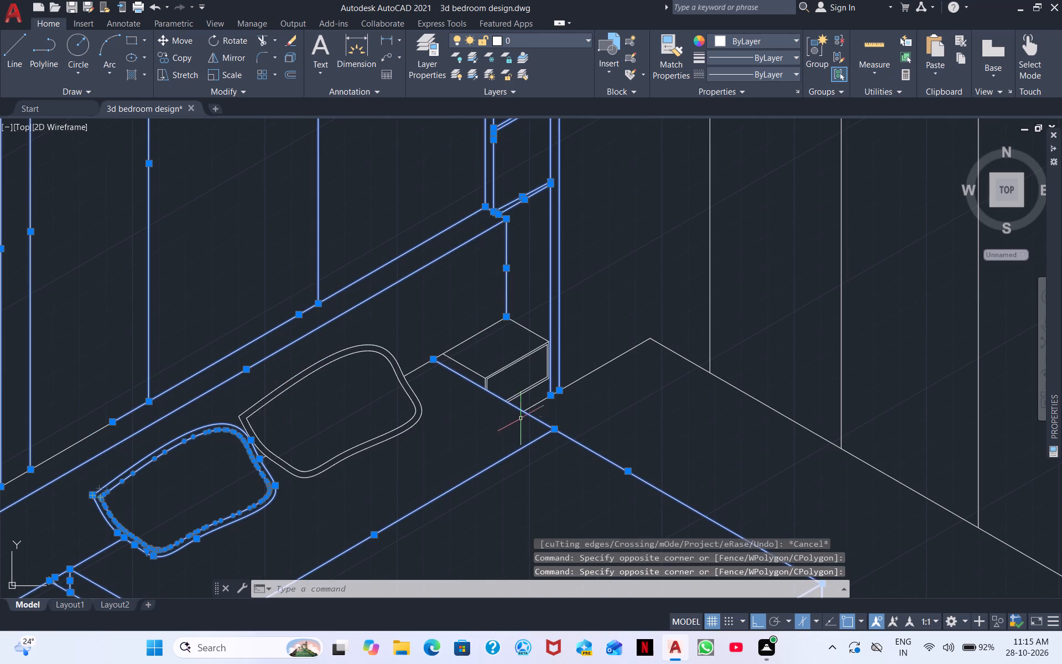
click(526, 400)
click(258, 305)
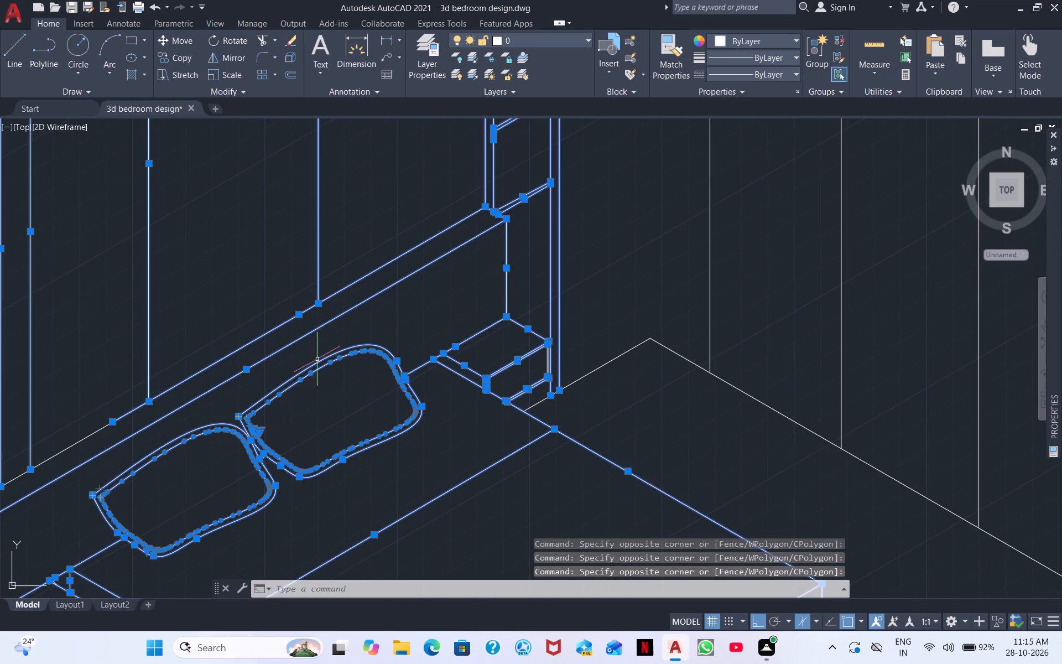
scroll(553, 372, up, 3)
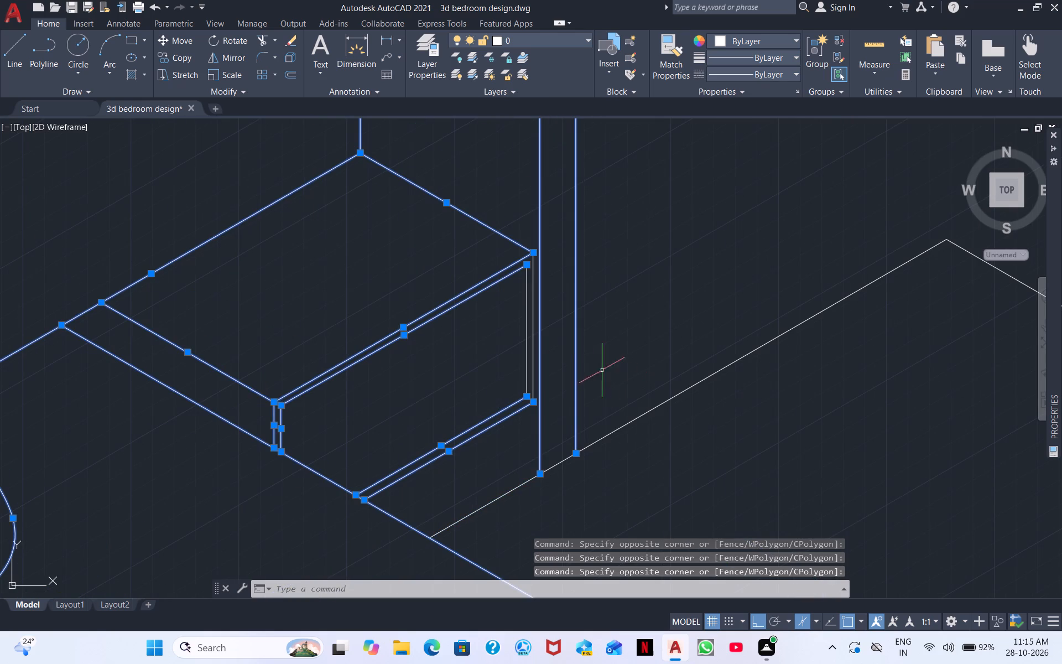
click(602, 370)
click(454, 321)
scroll(535, 307, down, 1)
middle_drag(455, 366, 492, 248)
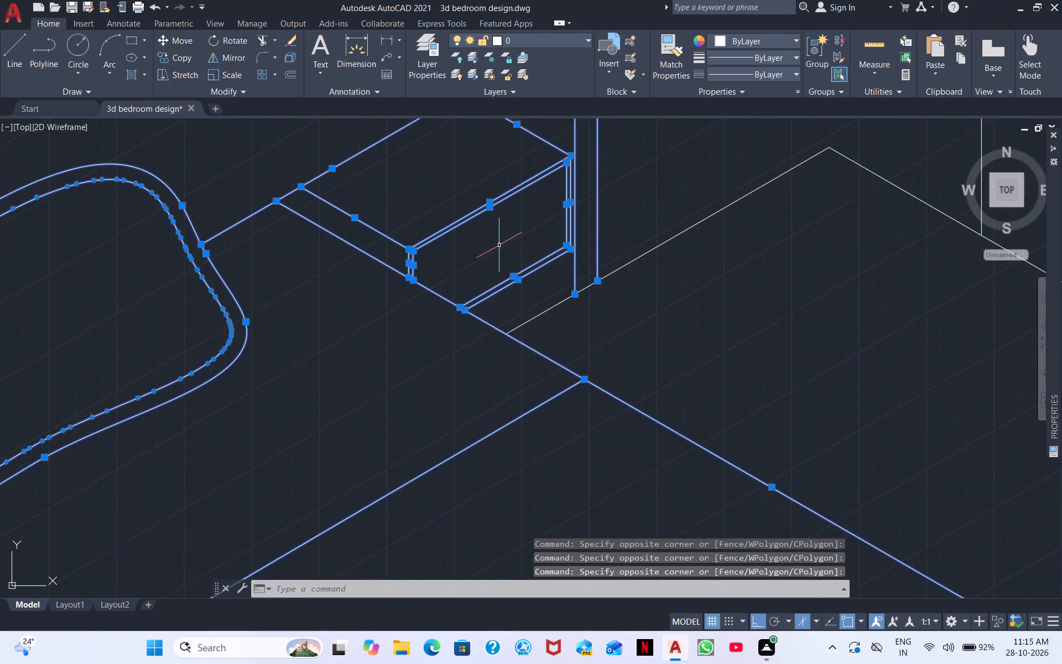
scroll(469, 320, down, 3)
middle_drag(346, 432, 326, 303)
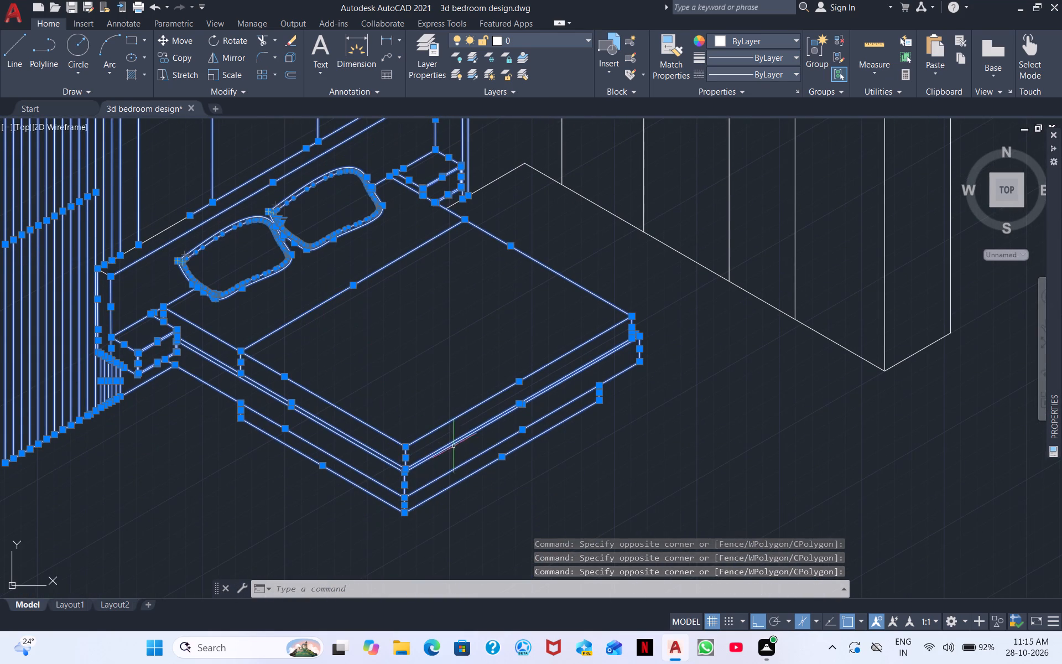
click(167, 268)
click(84, 186)
scroll(166, 229, down, 3)
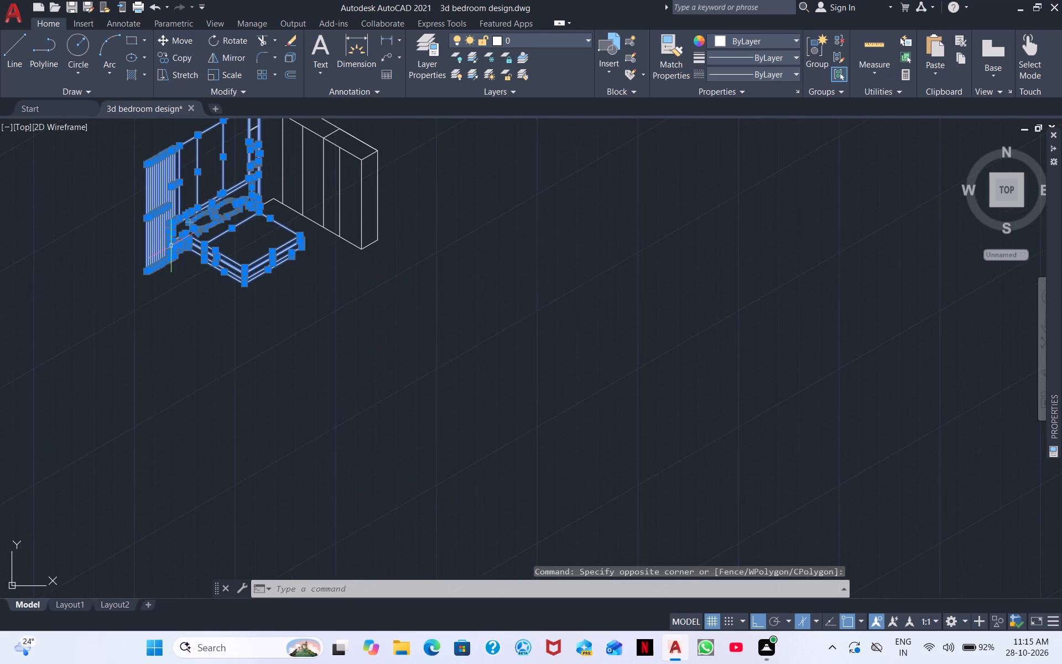
scroll(165, 261, up, 2)
middle_drag(218, 219, 0, 481)
scroll(166, 215, up, 3)
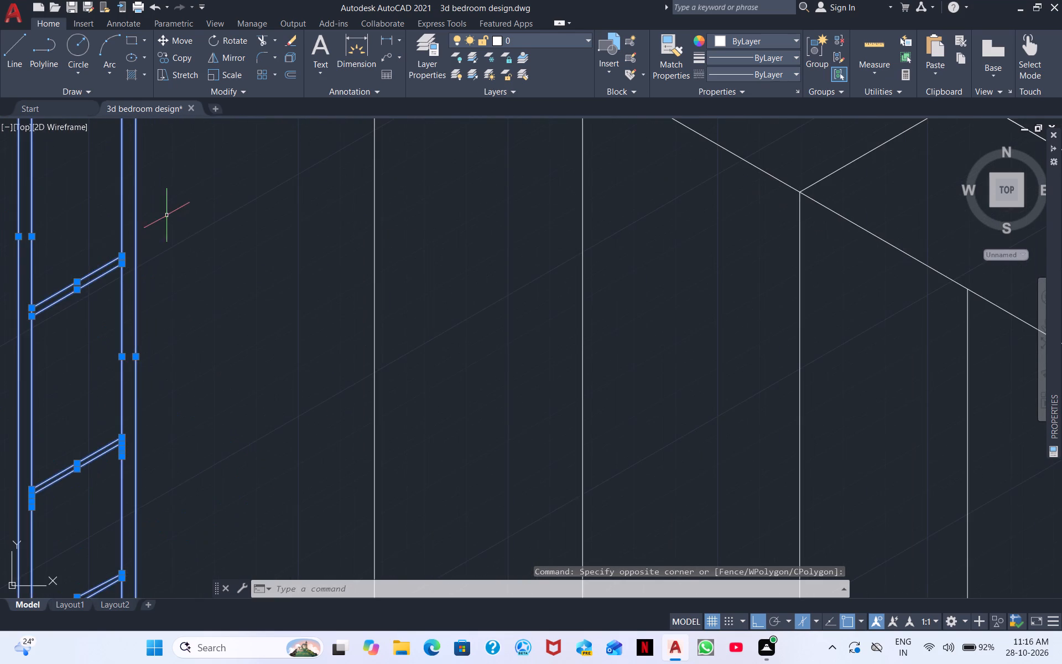
middle_drag(109, 252, 82, 402)
click(66, 307)
click(0, 225)
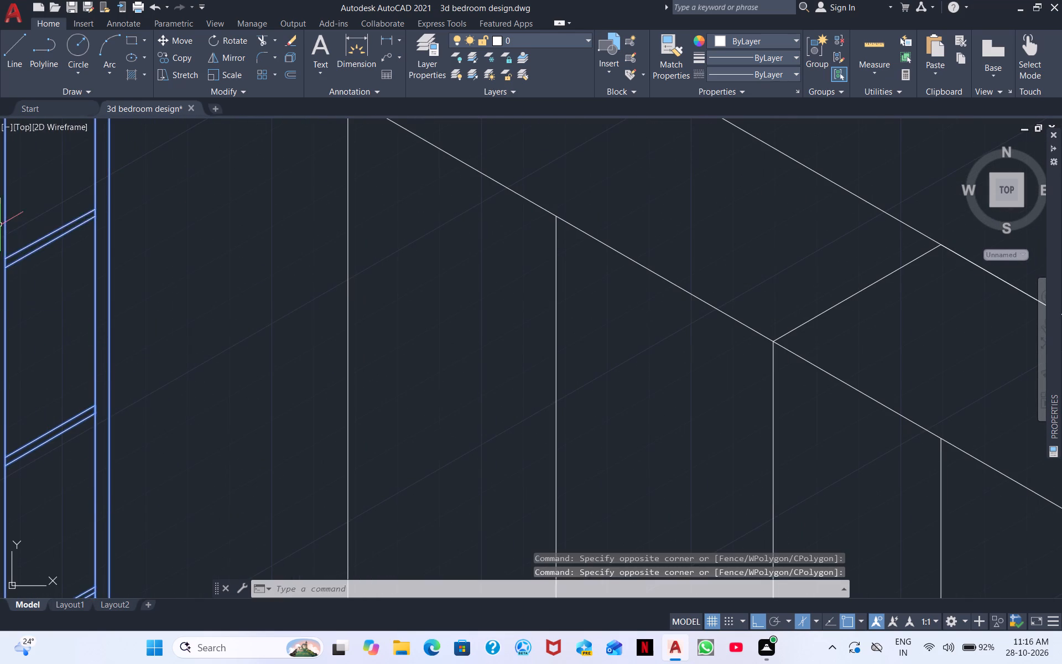
scroll(2, 244, down, 3)
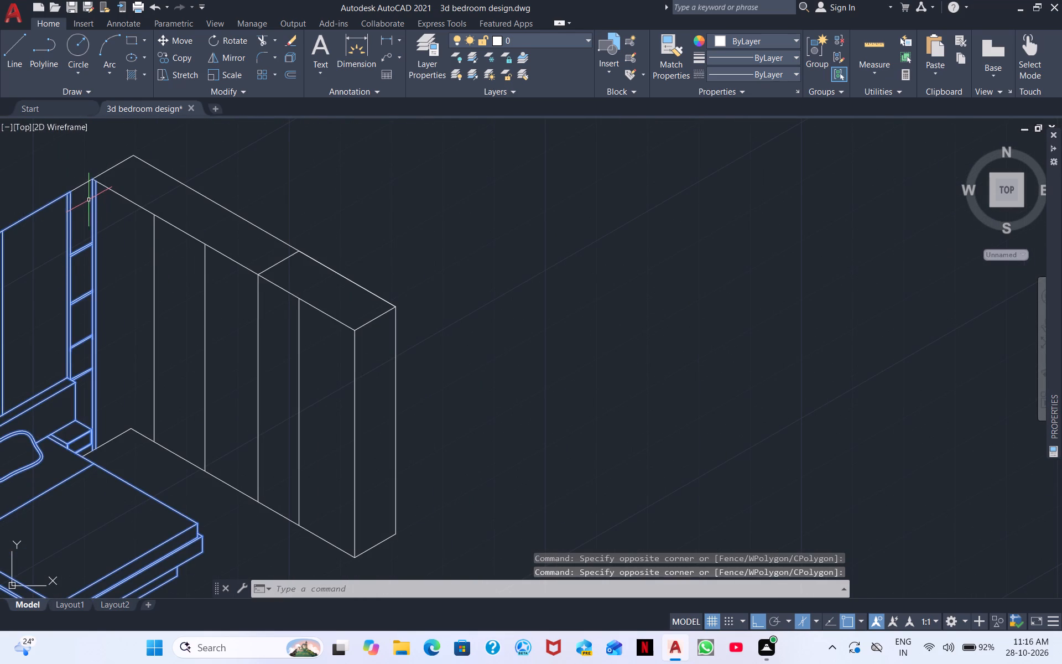
click(88, 200)
click(59, 176)
middle_drag(94, 245, 102, 173)
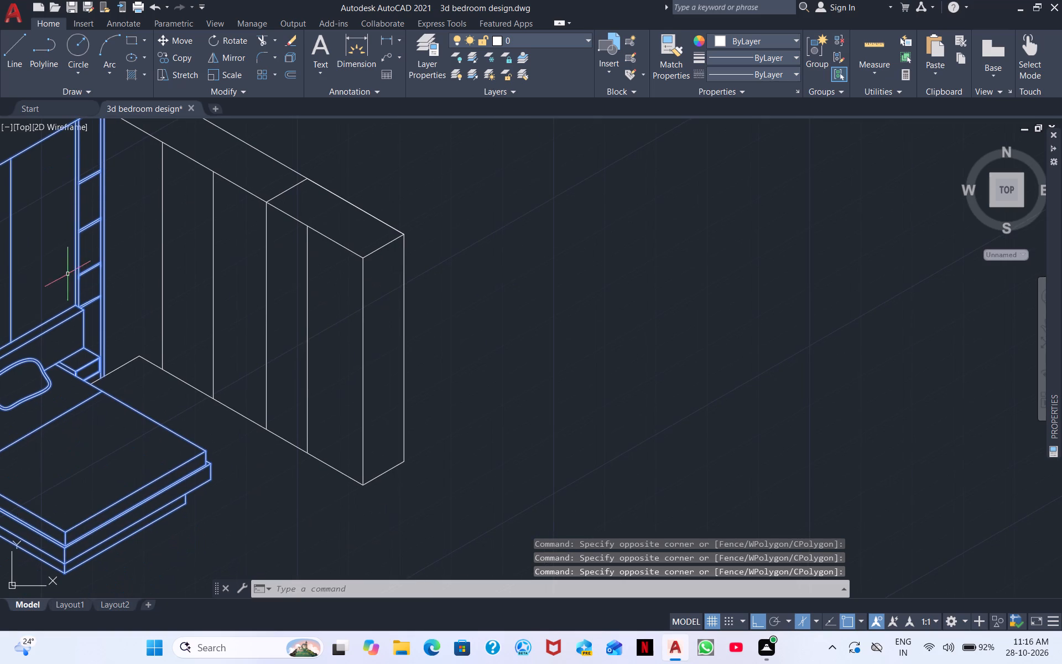
right_click(125, 403)
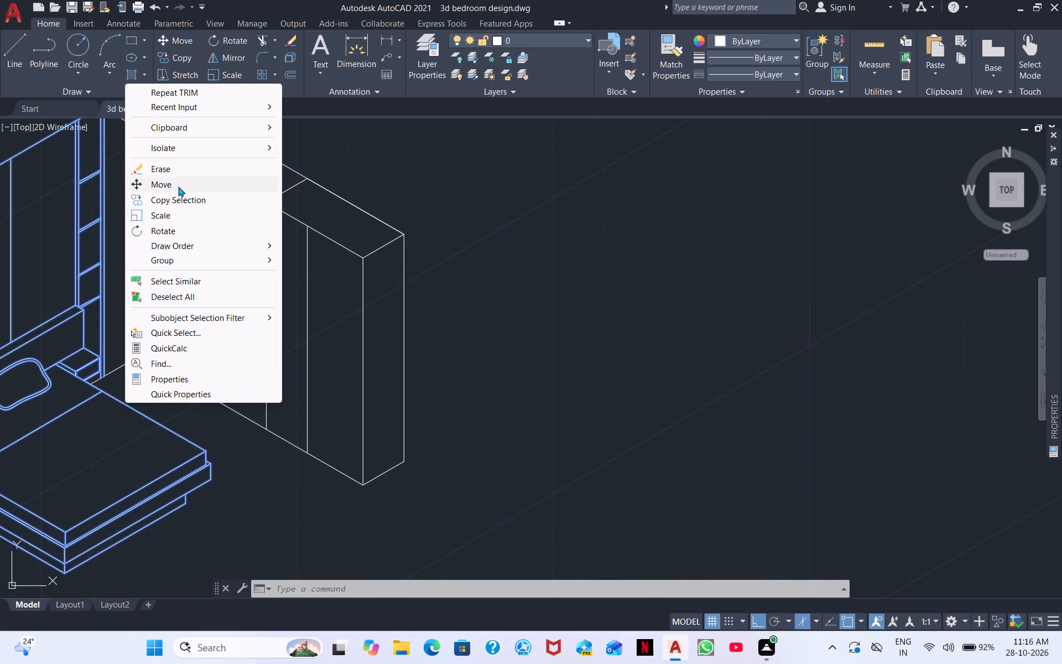
click(178, 184)
scroll(112, 344, up, 3)
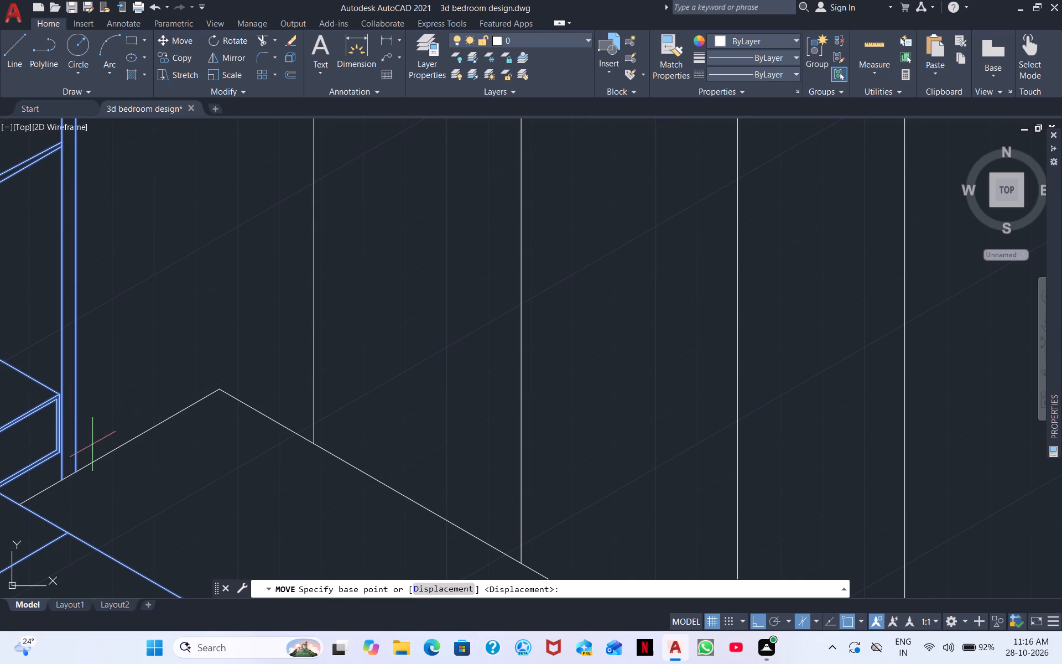
click(78, 467)
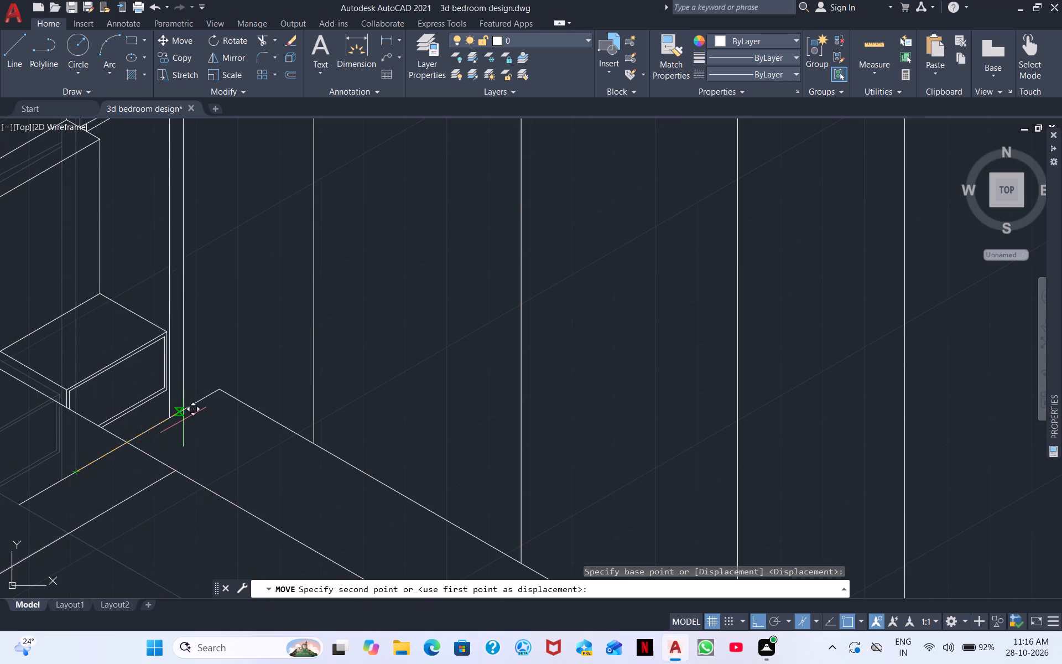
click(220, 392)
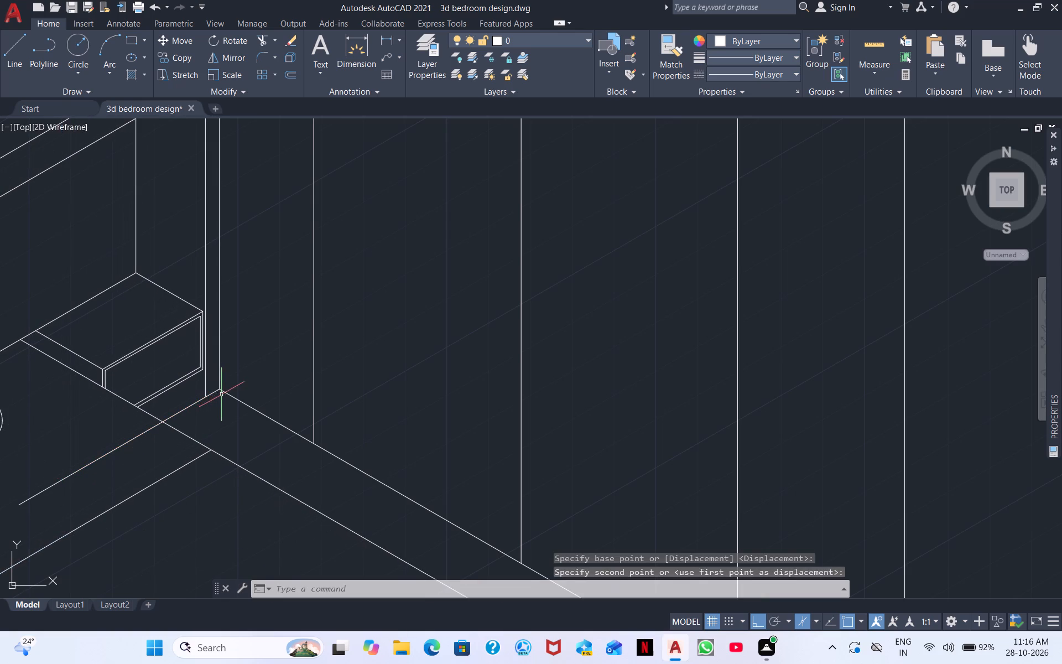
Trim the shelf unit's vertical lines where they project above the side wall's inner top edge.
scroll(221, 395, down, 3)
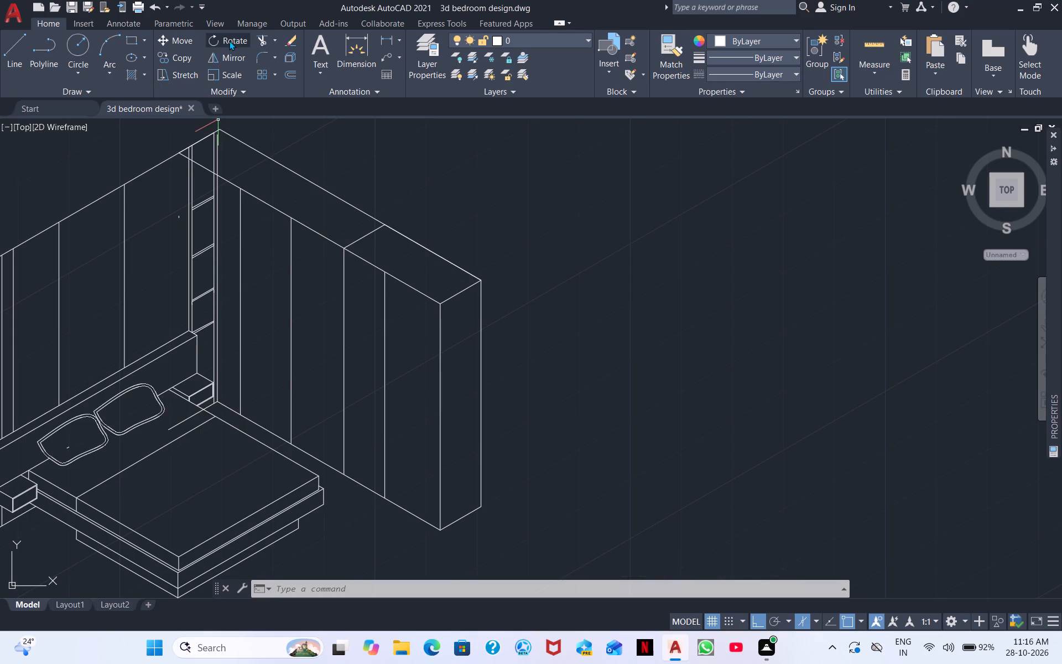
click(264, 45)
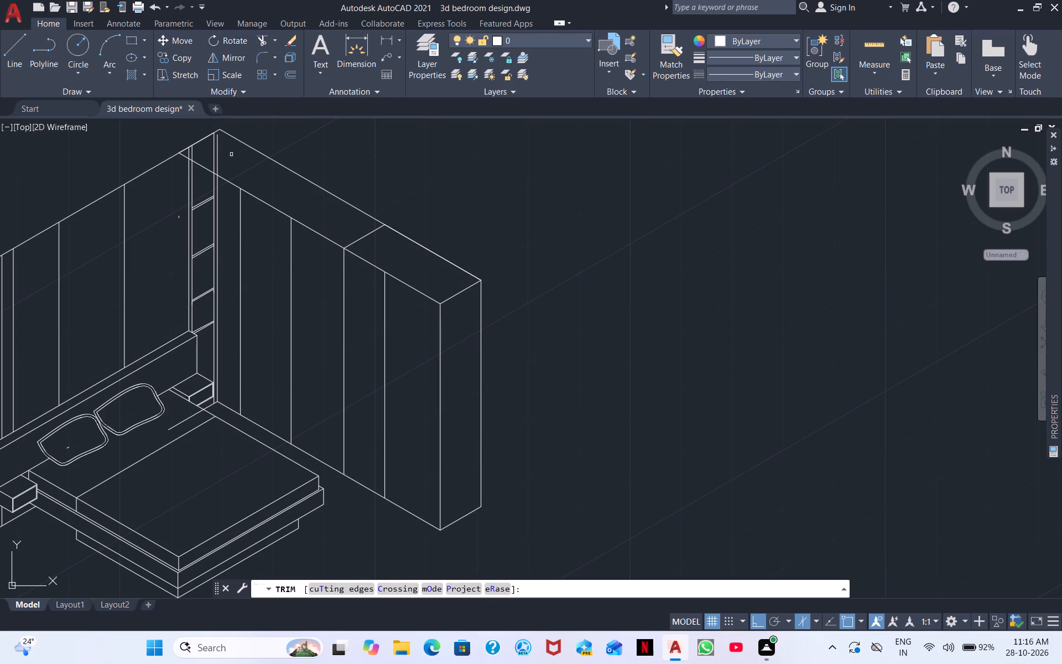
drag(210, 154, 228, 166)
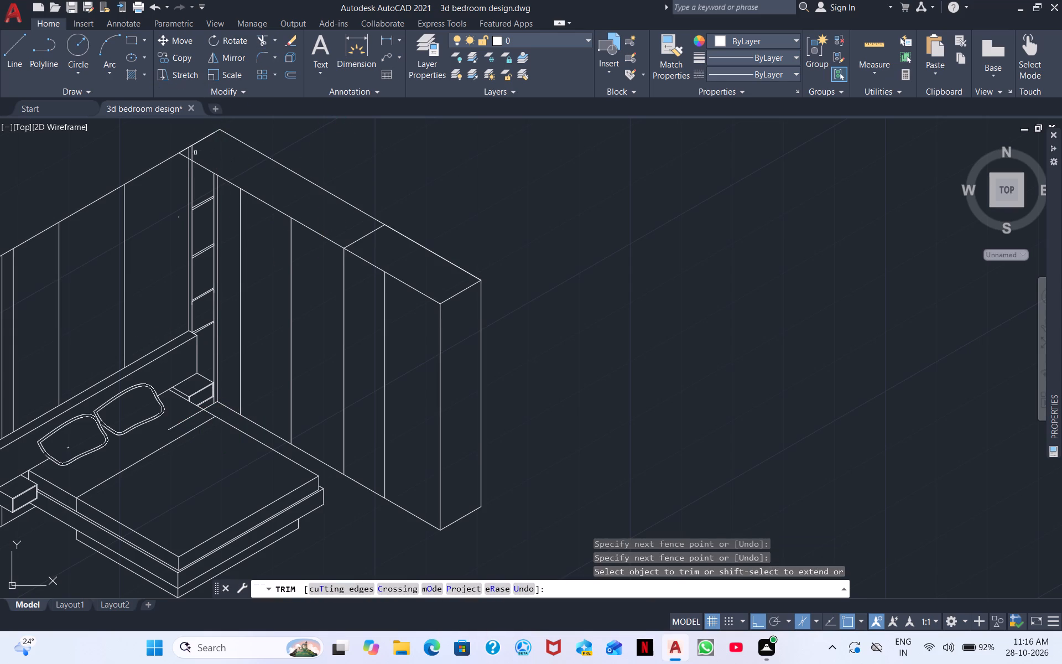
click(194, 153)
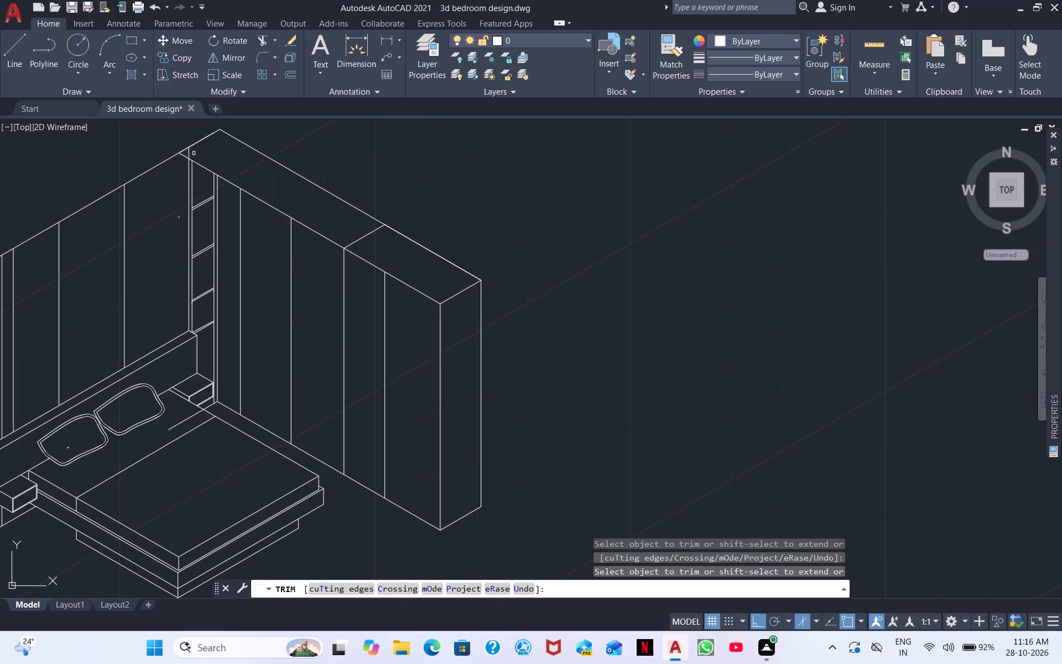
click(188, 153)
Trim the short 30° base line beside the shelf unit where it overlaps the bed.
scroll(209, 436, up, 4)
drag(137, 268, 137, 321)
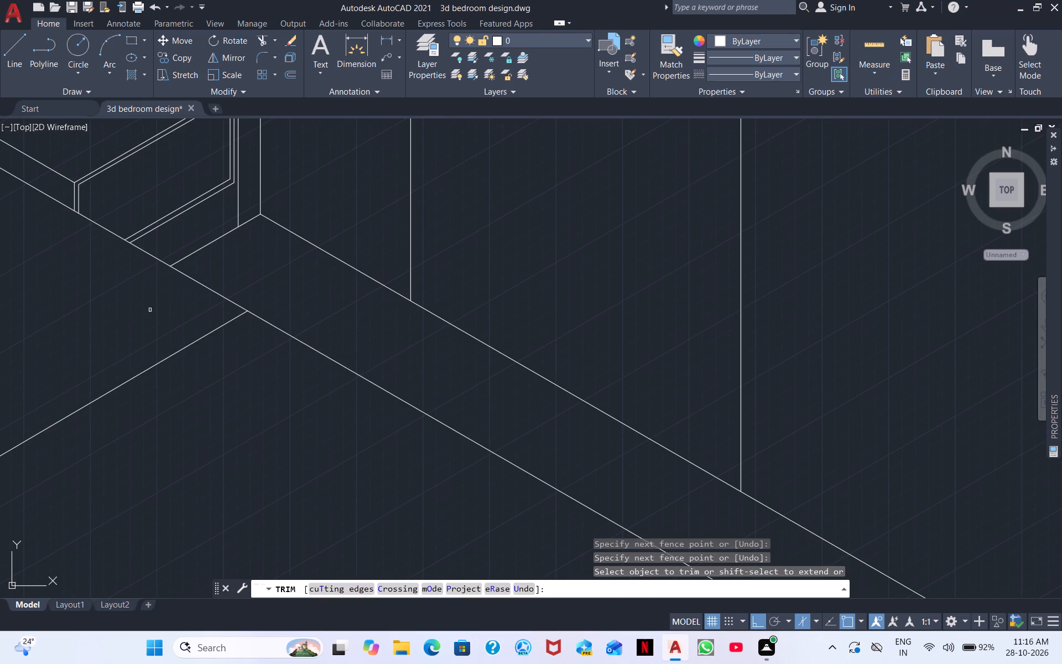
scroll(257, 282, down, 1)
middle_drag(324, 304, 164, 205)
scroll(342, 330, down, 1)
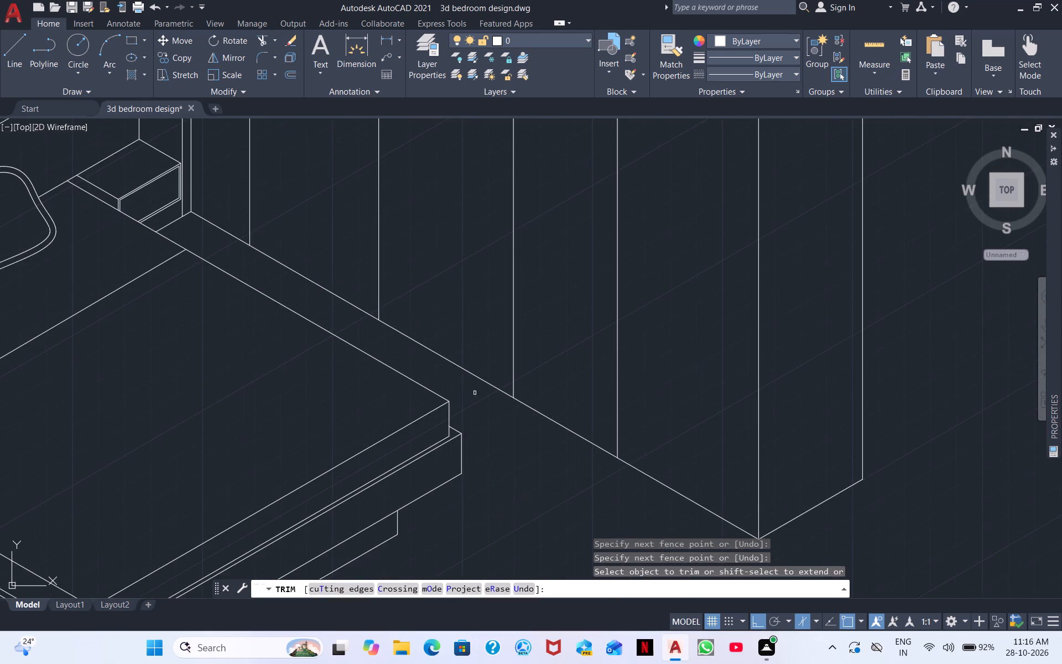
middle_drag(523, 433, 441, 278)
scroll(512, 373, down, 2)
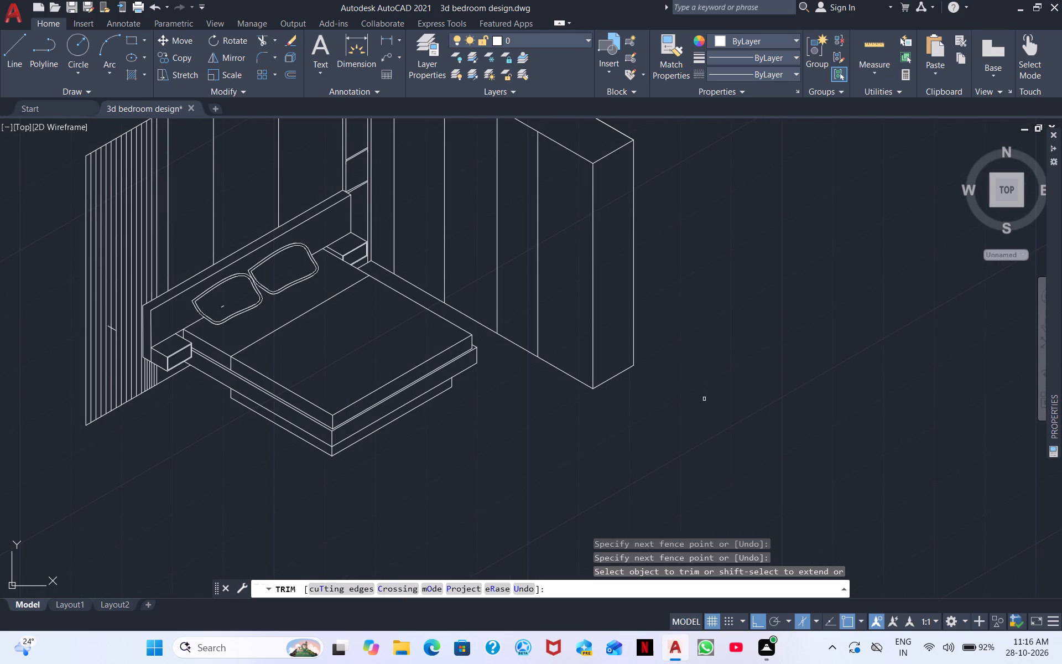
middle_drag(705, 399, 706, 460)
right_click(764, 325)
click(817, 330)
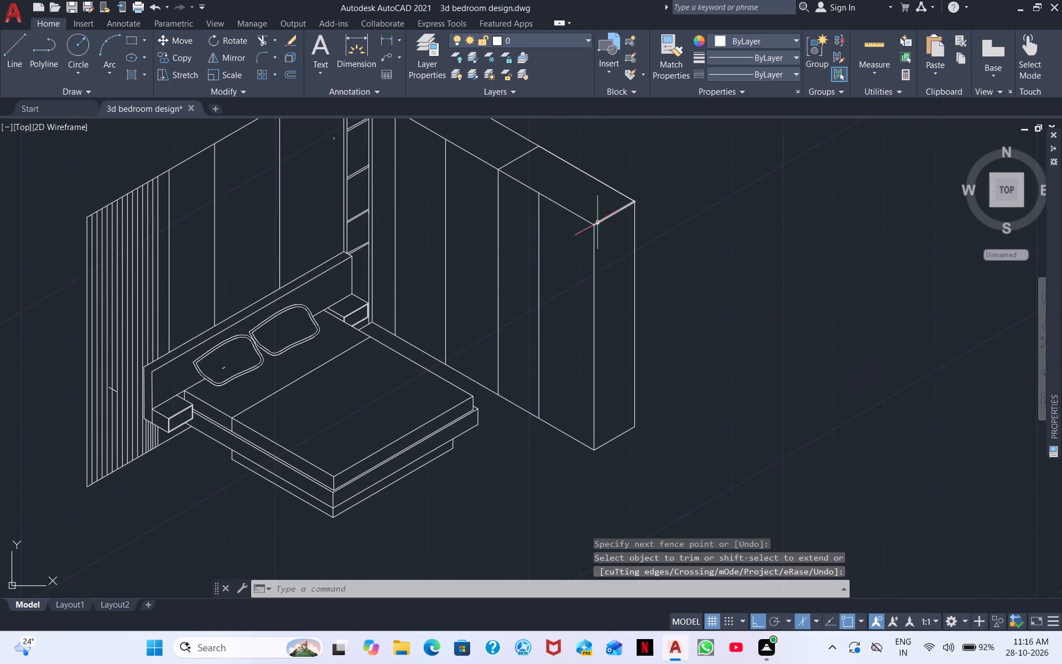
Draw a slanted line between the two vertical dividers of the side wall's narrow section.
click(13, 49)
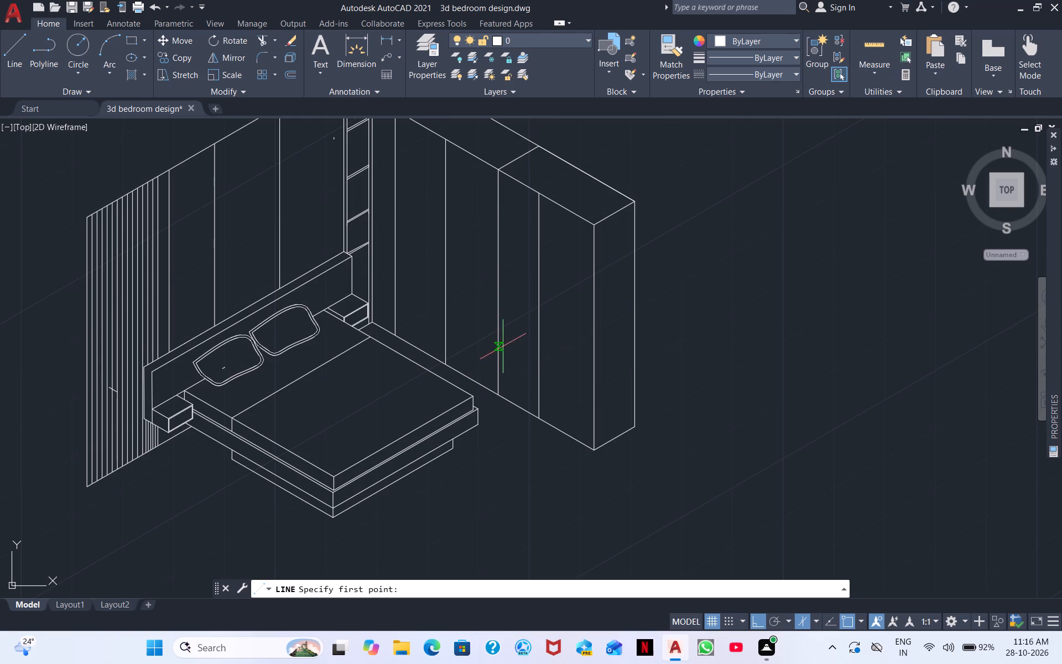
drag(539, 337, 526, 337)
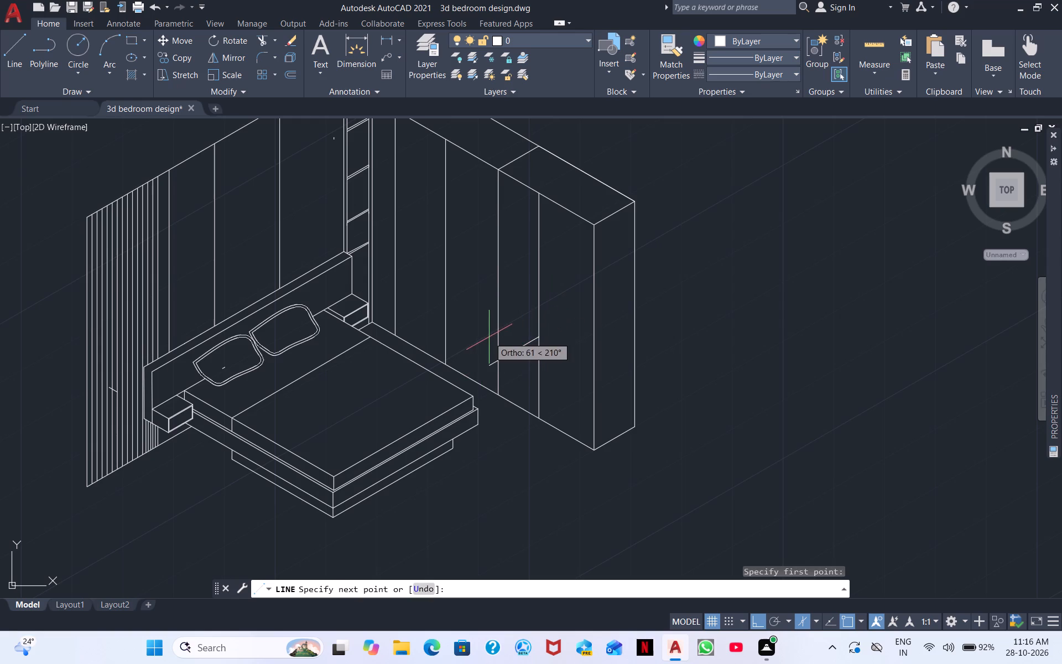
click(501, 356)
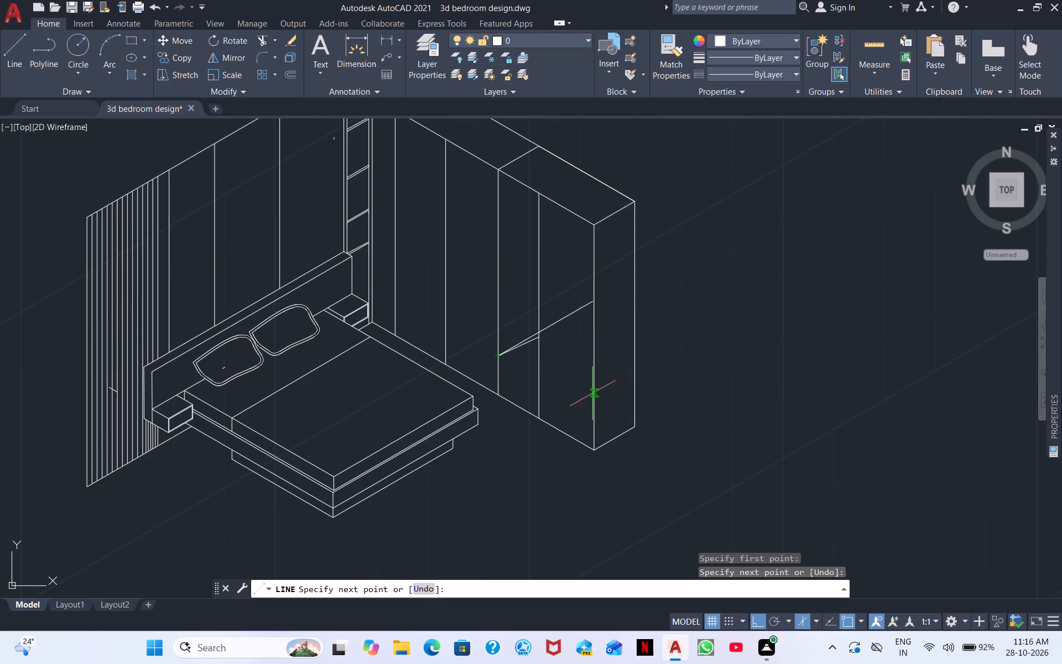
Switch to the left isoplane and end the line.
key(F5)
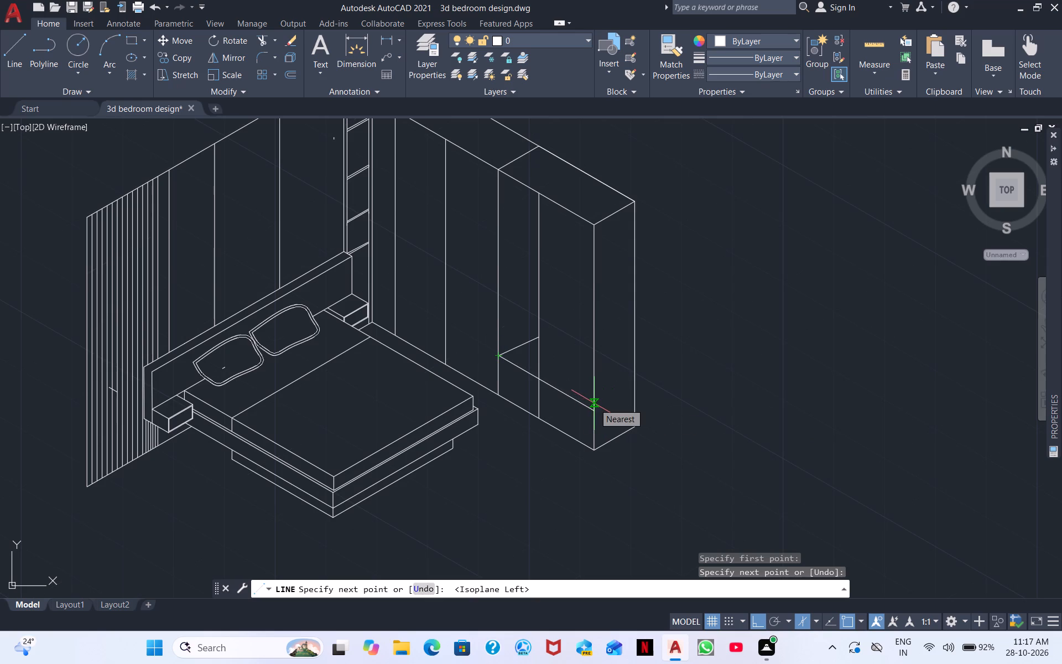
key(Escape)
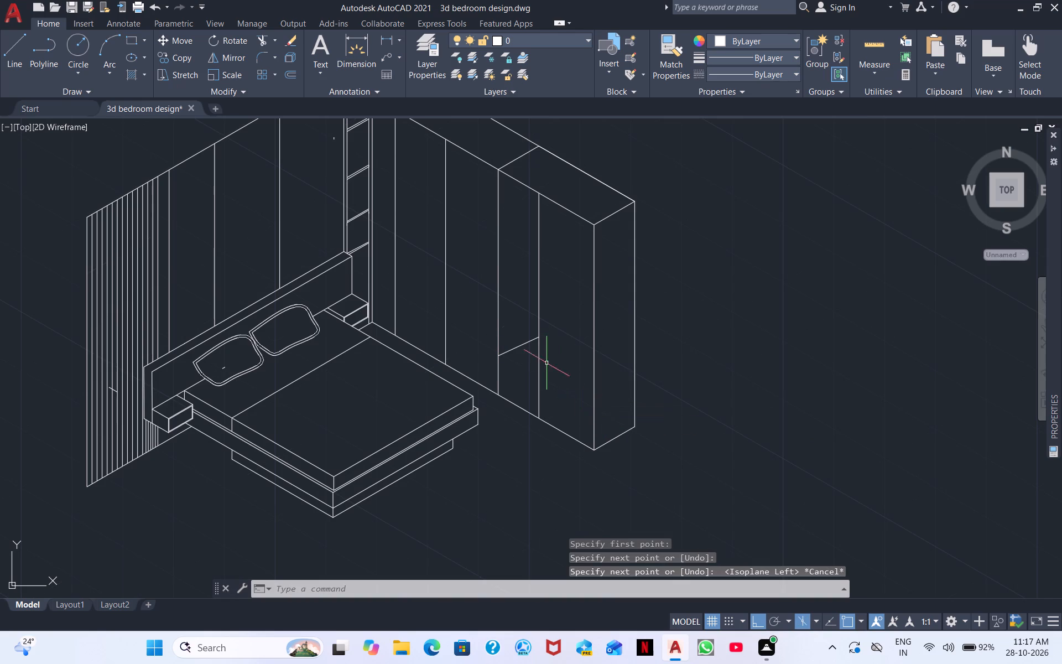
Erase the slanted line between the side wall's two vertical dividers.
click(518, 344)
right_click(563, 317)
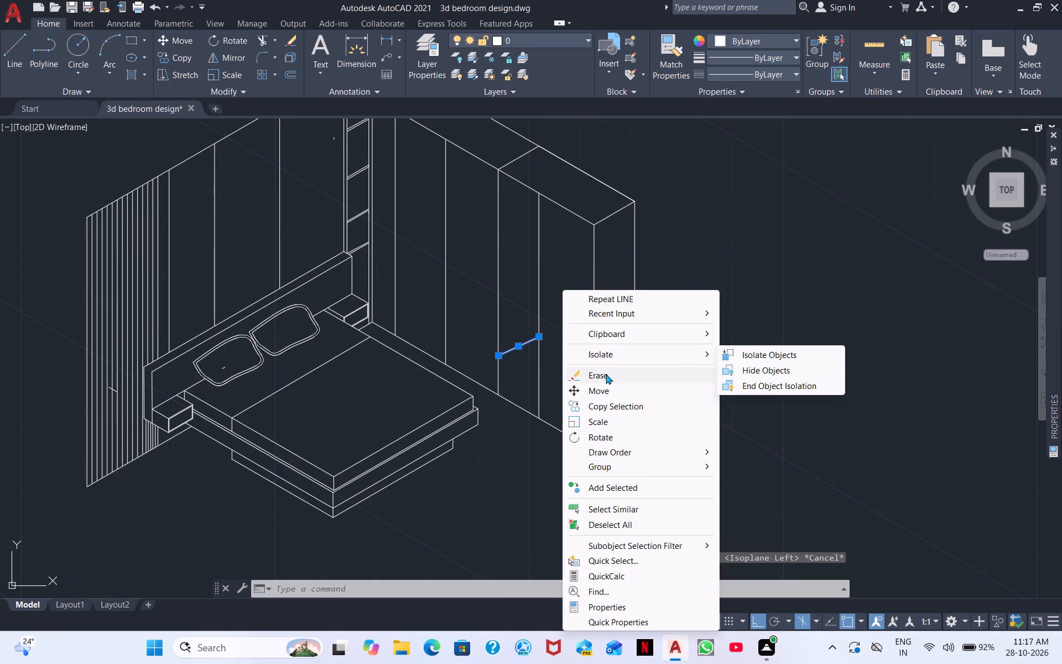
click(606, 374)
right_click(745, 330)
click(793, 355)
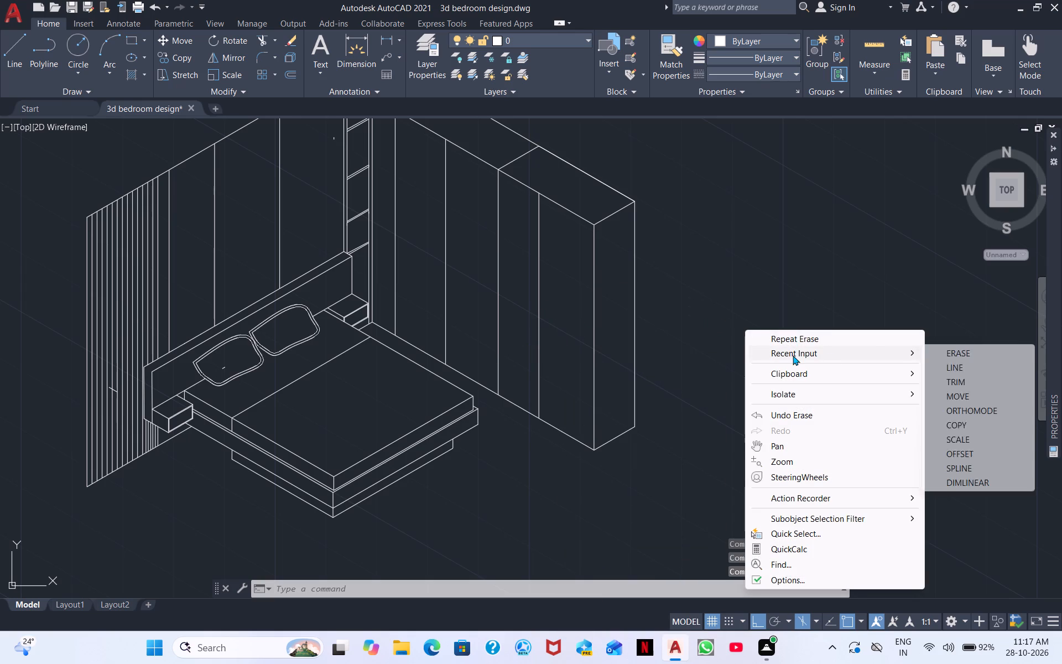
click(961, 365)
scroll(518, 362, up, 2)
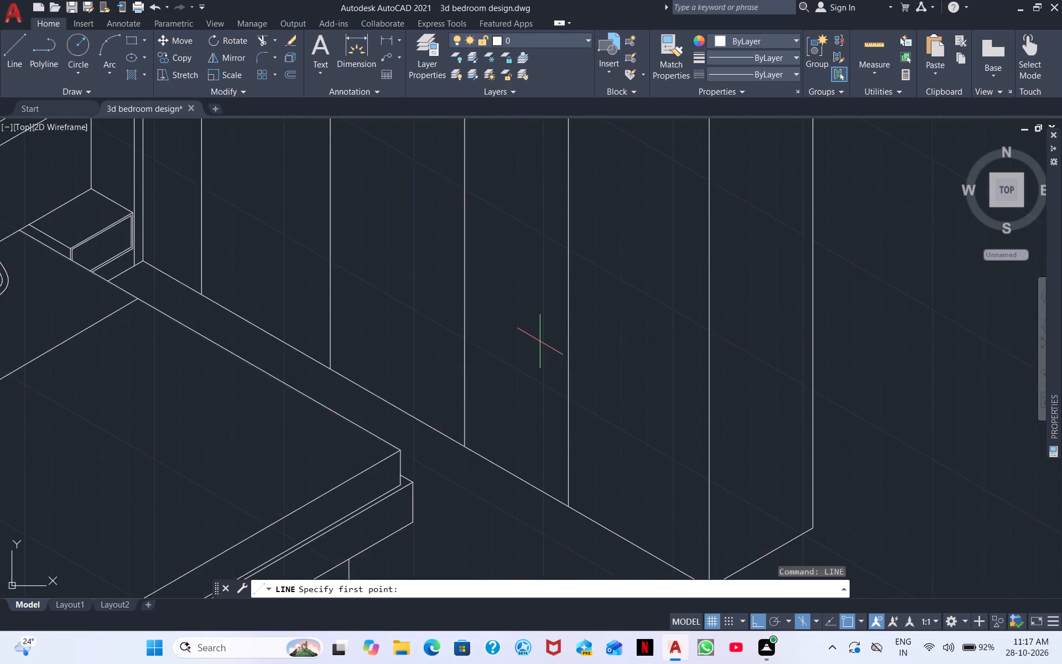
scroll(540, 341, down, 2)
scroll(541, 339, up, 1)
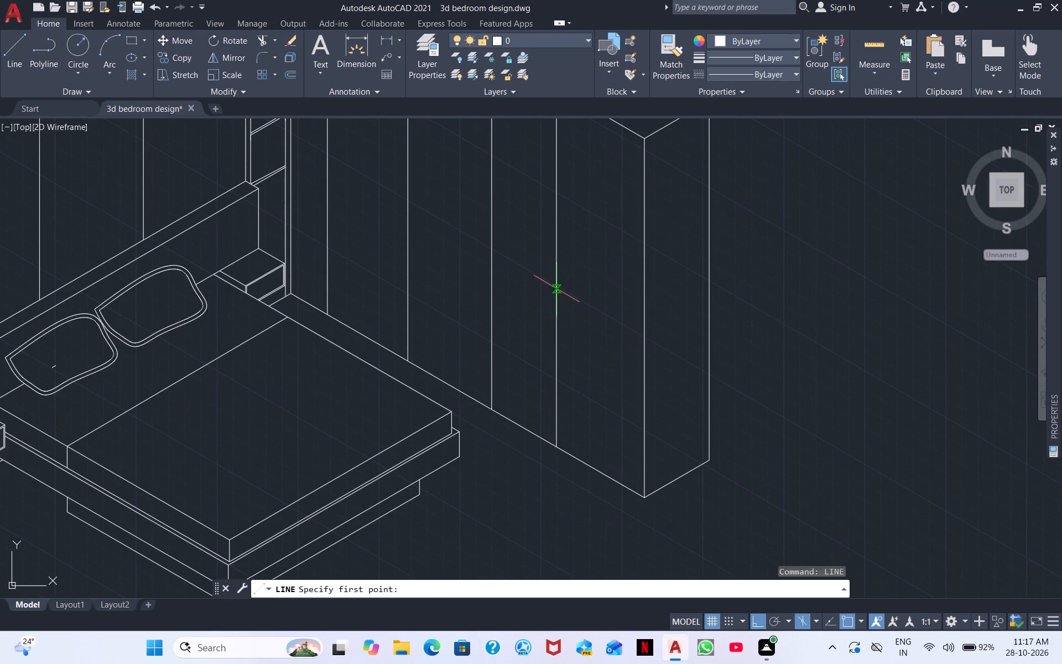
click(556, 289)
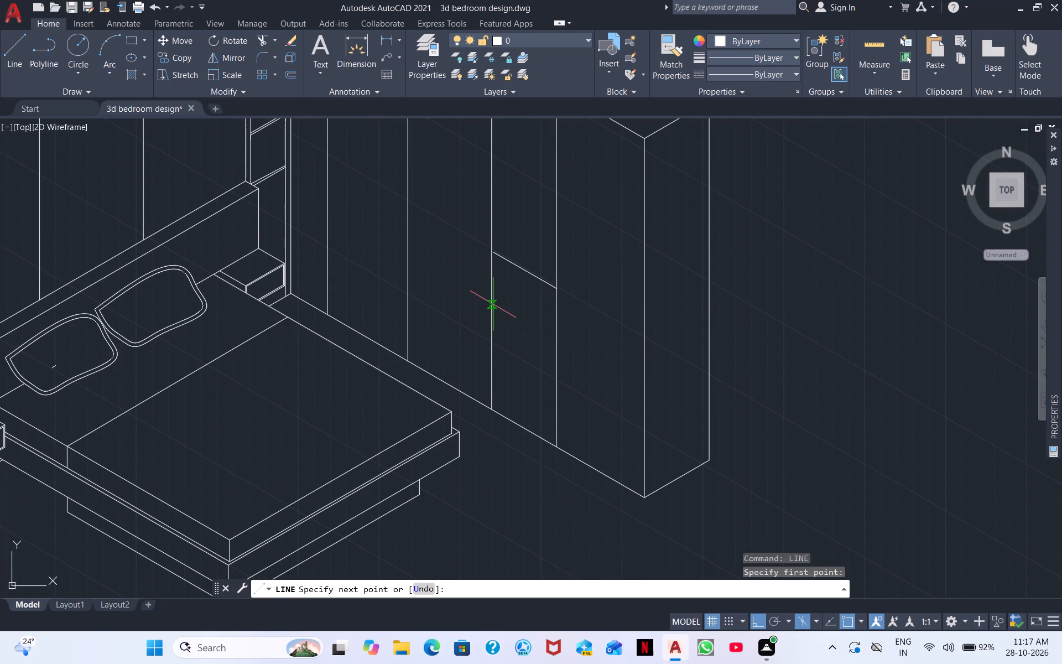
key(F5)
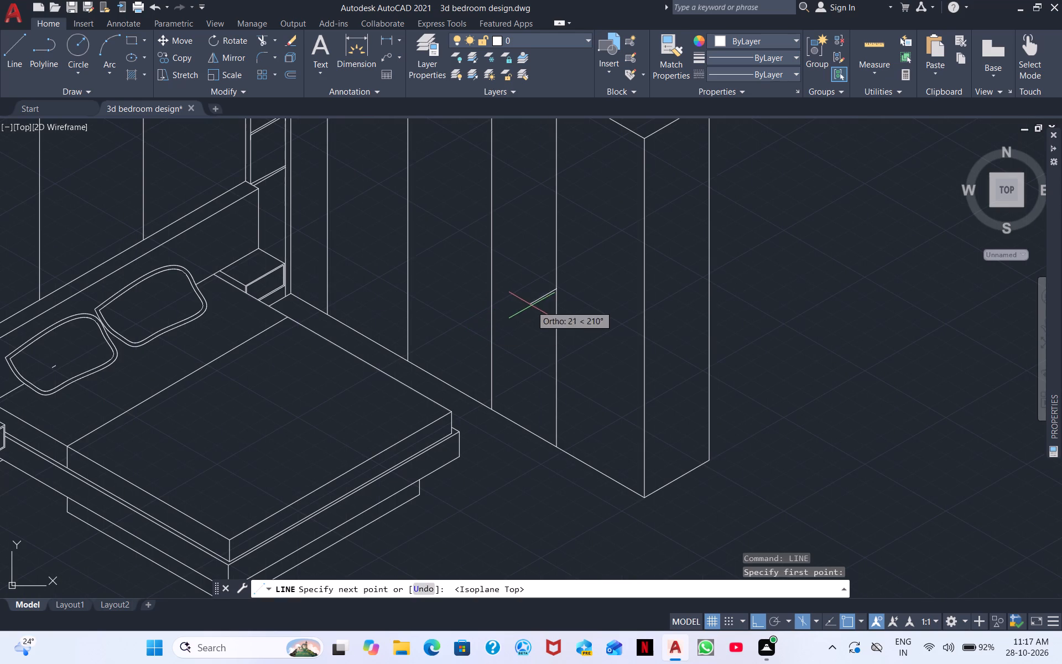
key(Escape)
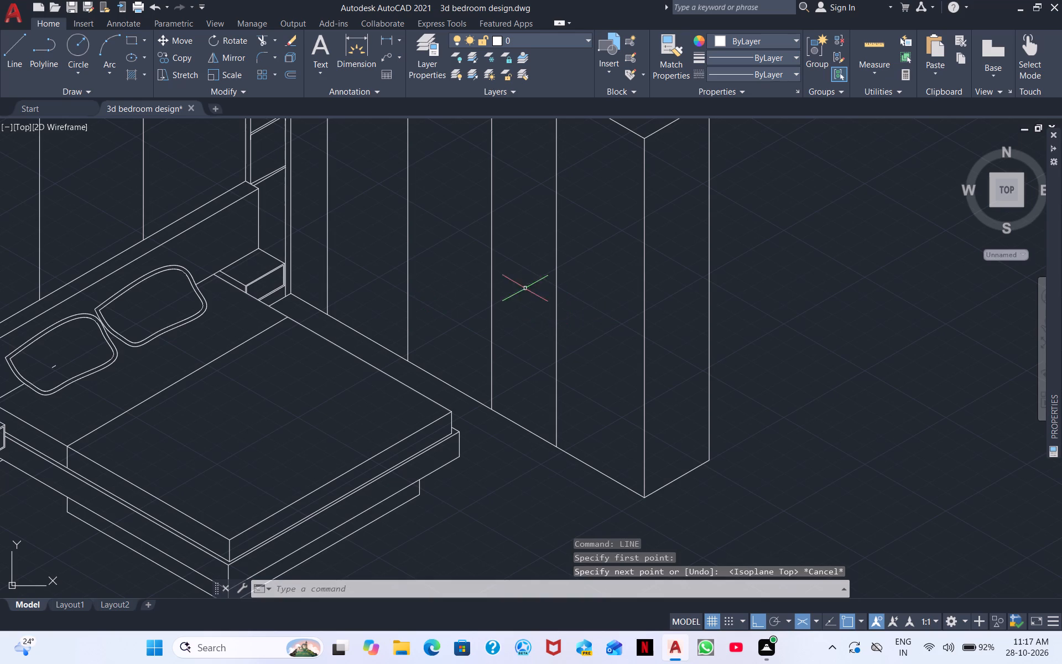
Draw a 150° line about 51 units long between the two vertical dividers of the side wall's narrow section.
right_click(576, 279)
click(622, 286)
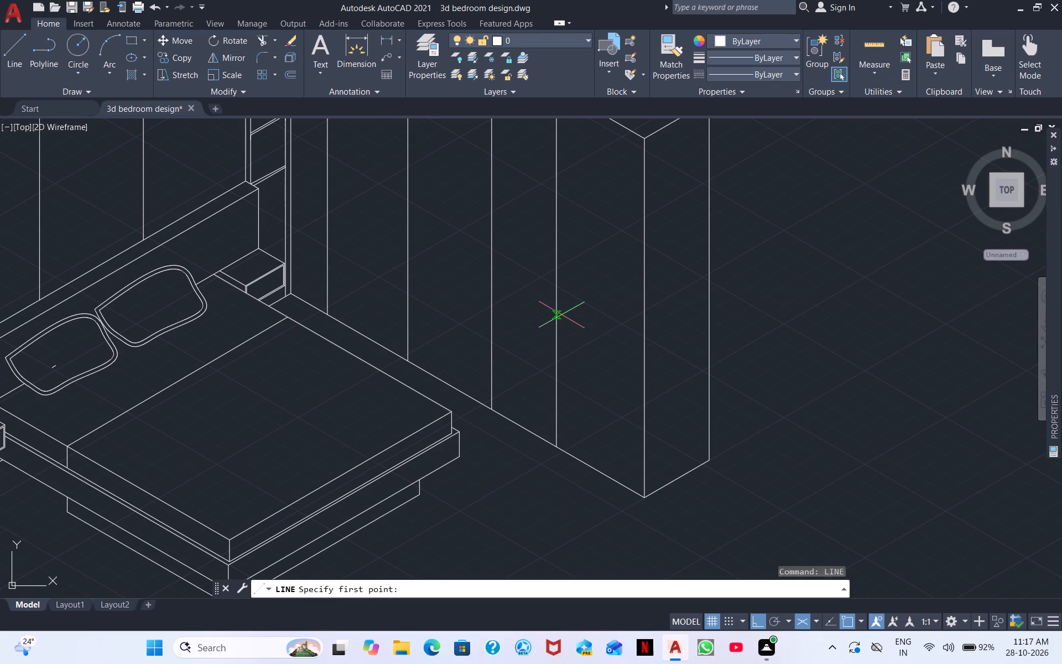
click(561, 315)
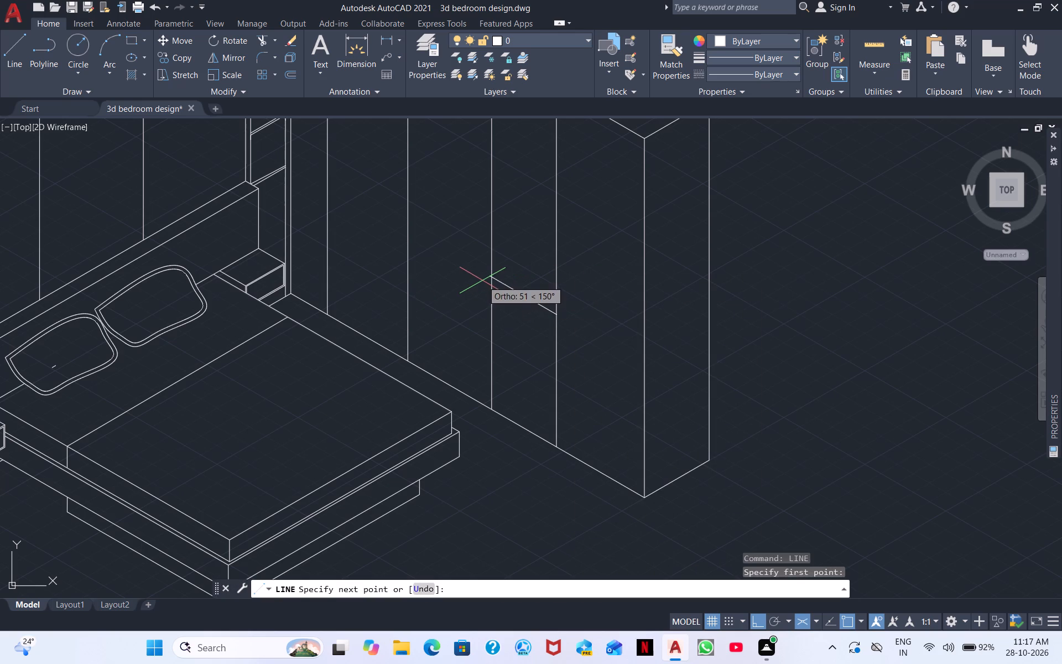
click(490, 278)
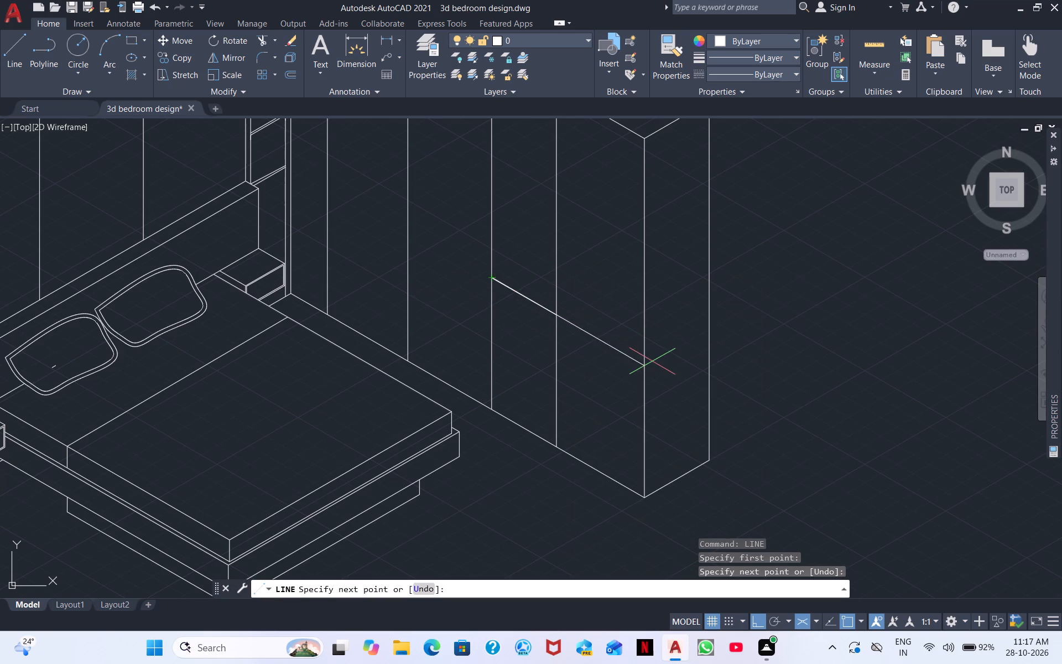
key(Escape)
Draw a 150° line about 249 units long across the upper side wall, from its outer front edge to the divider nearest the shelf unit.
scroll(560, 307, down, 2)
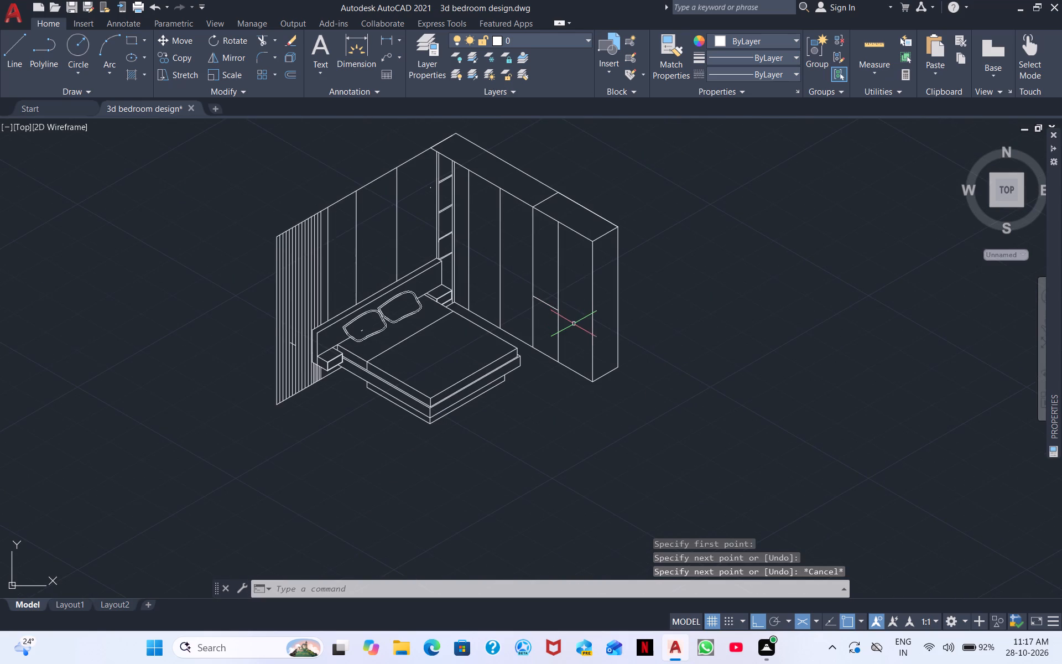
scroll(574, 319, up, 2)
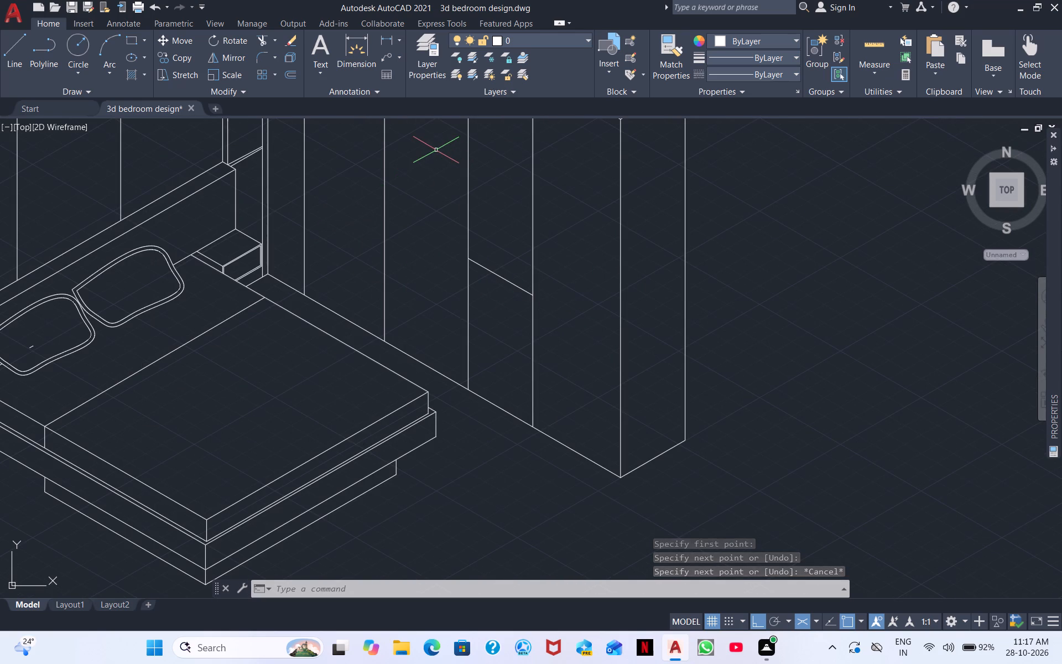
scroll(480, 240, down, 2)
middle_drag(562, 319, 562, 341)
click(13, 48)
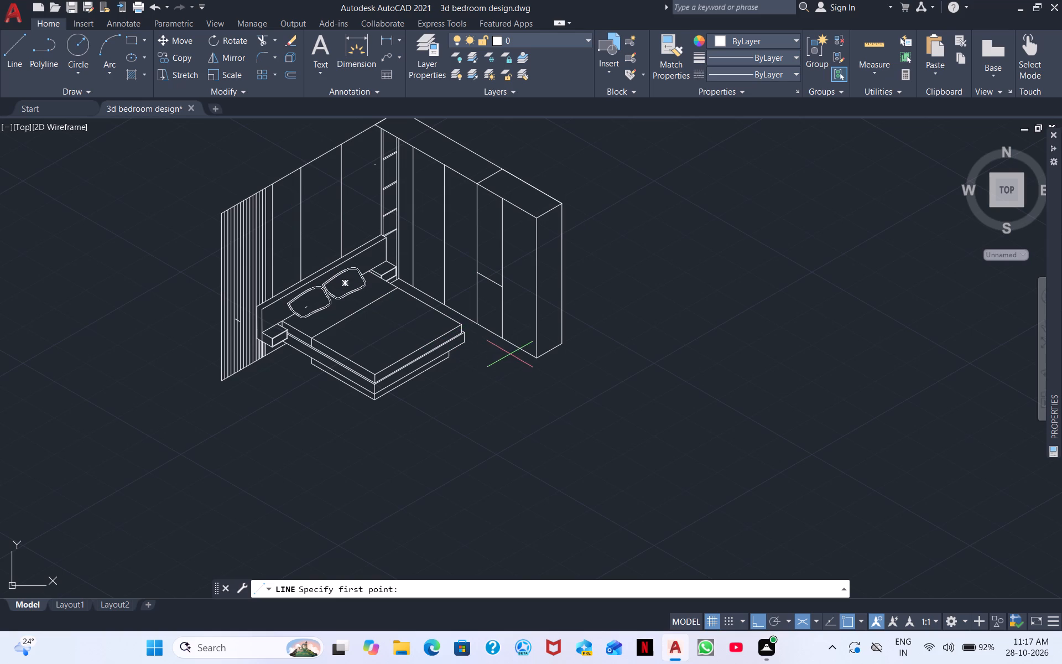
scroll(520, 266, up, 2)
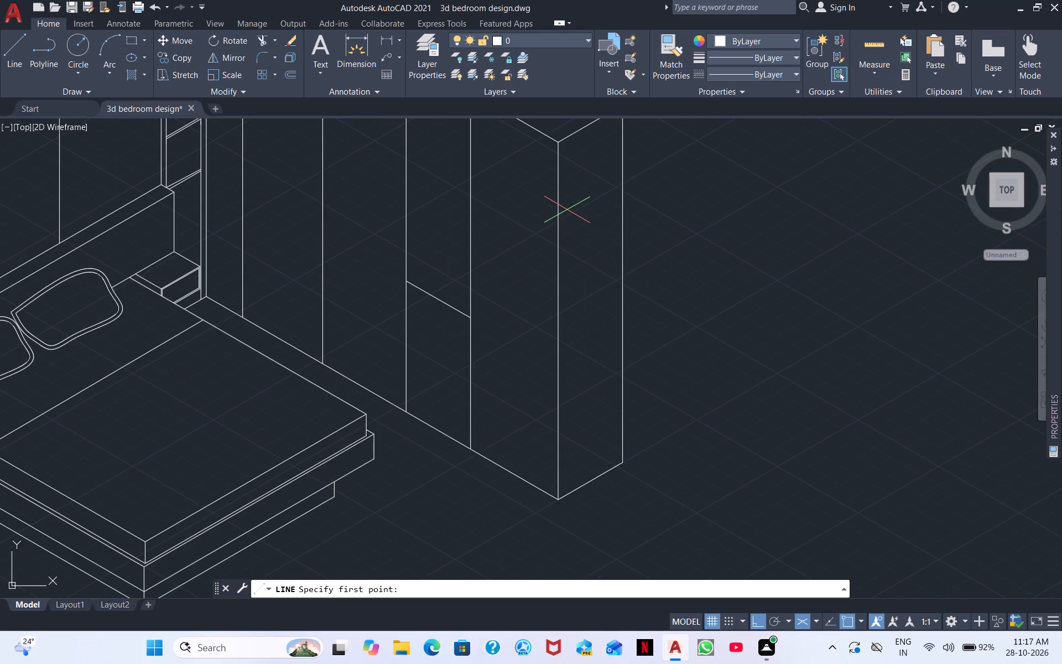
click(559, 205)
middle_drag(407, 198, 656, 450)
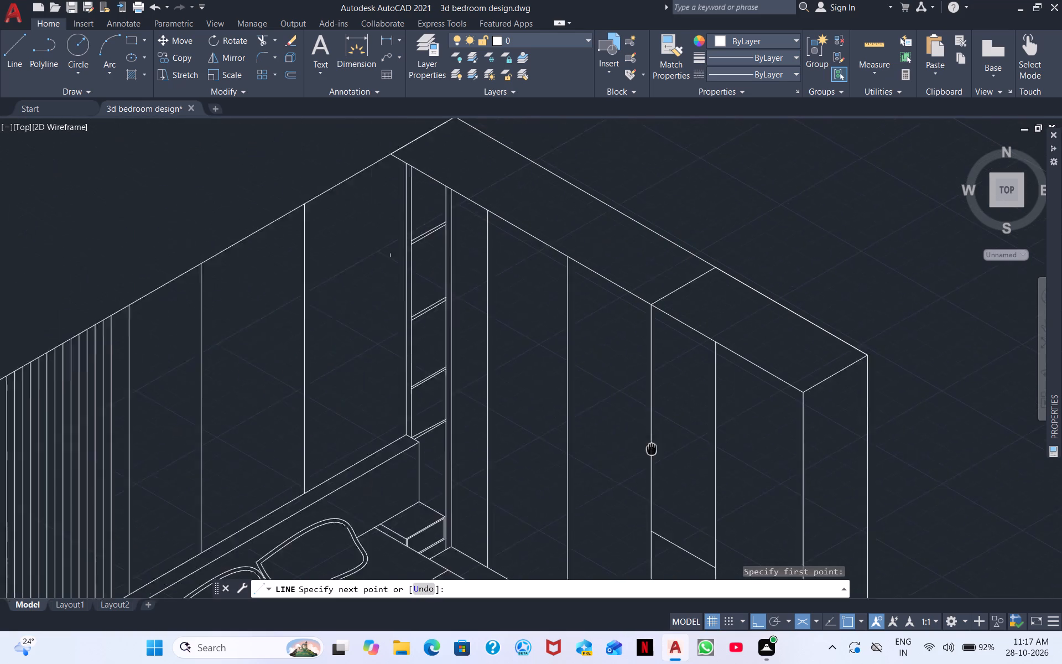
middle_drag(656, 450, 688, 466)
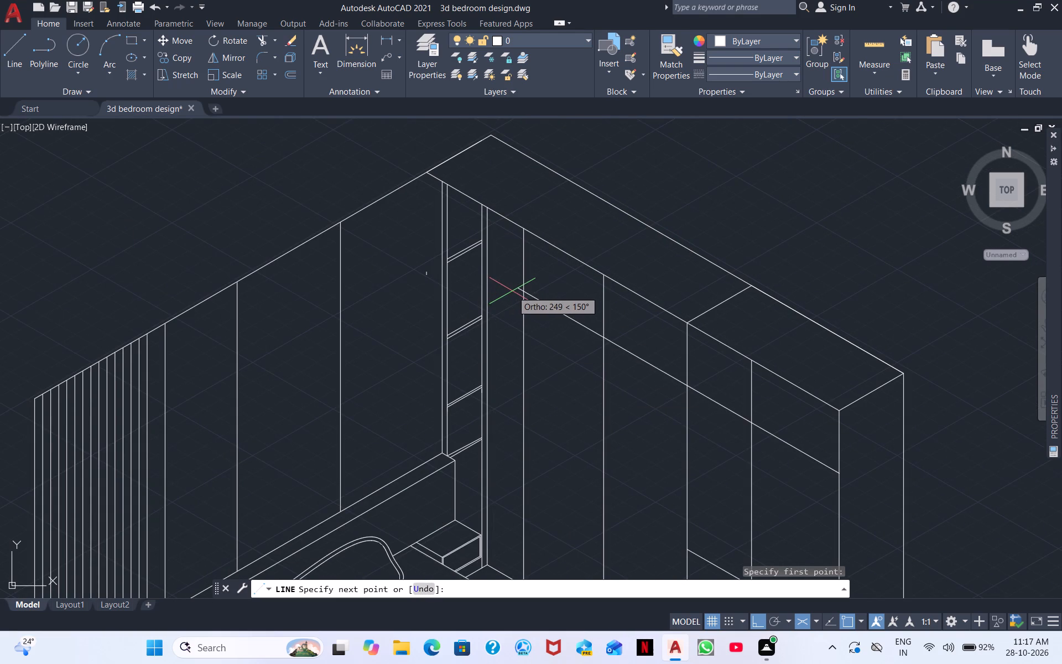
click(517, 287)
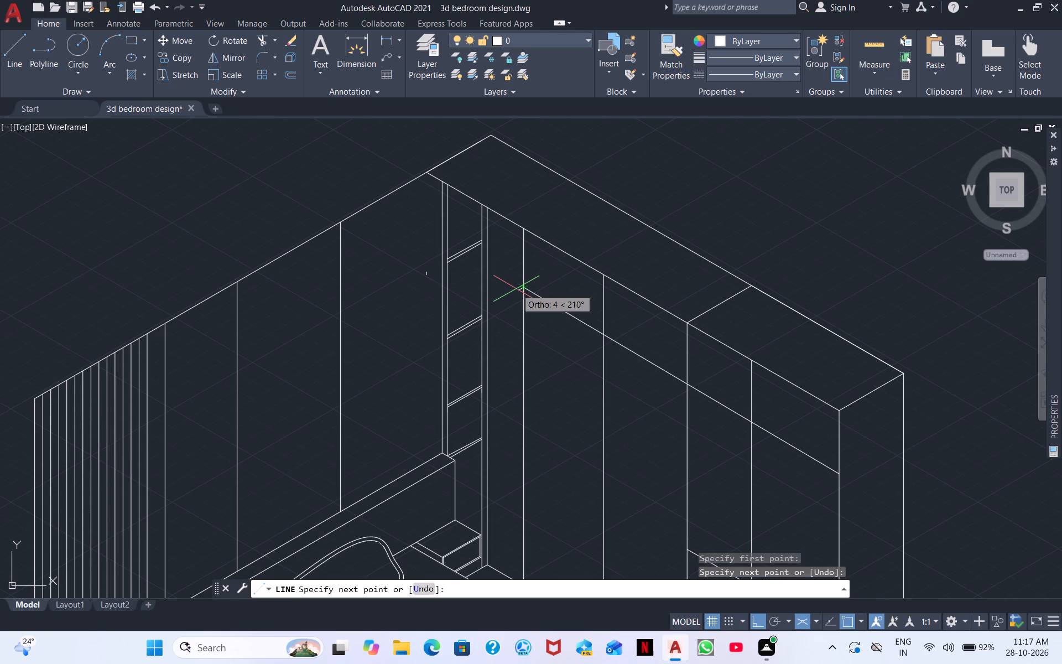
key(Escape)
Trim the upper 150° line out of the narrow section between its two vertical dividers.
scroll(656, 360, up, 1)
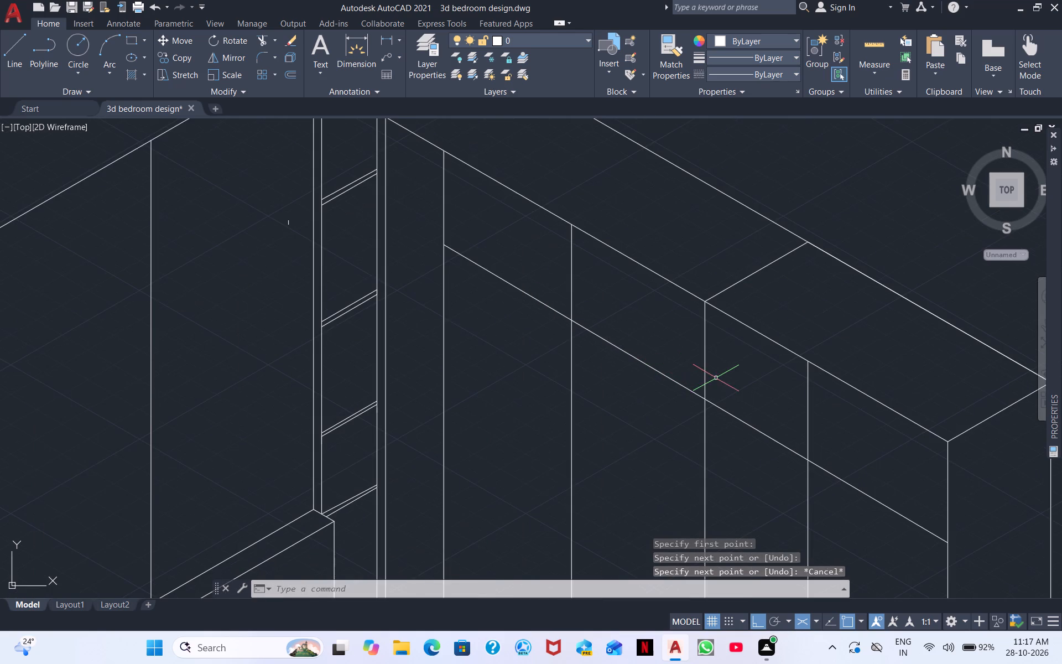
scroll(716, 378, down, 1)
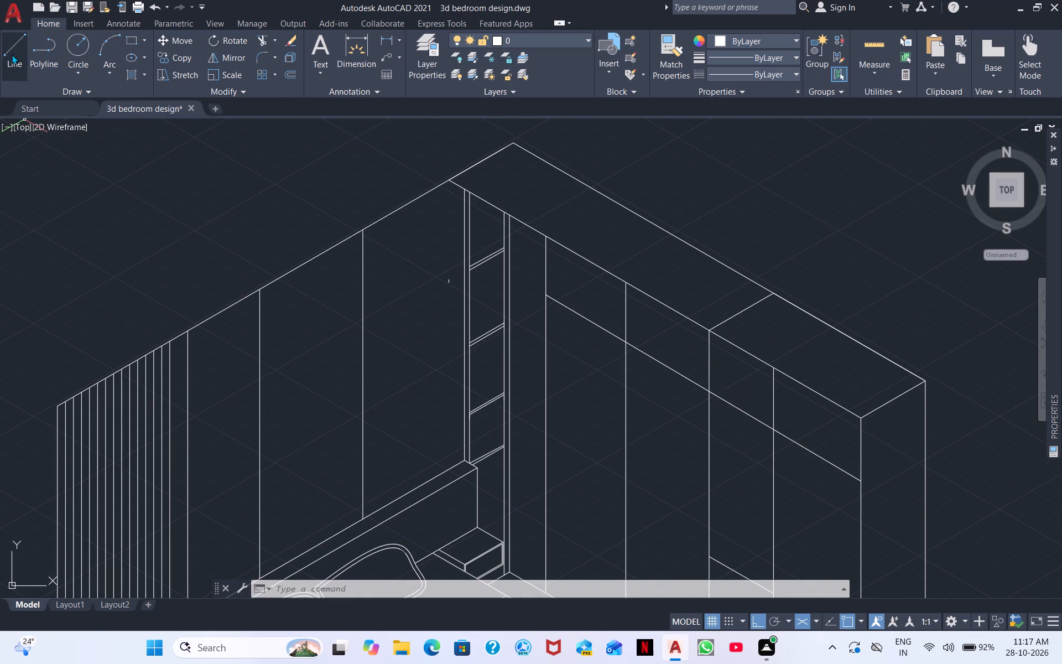
click(267, 47)
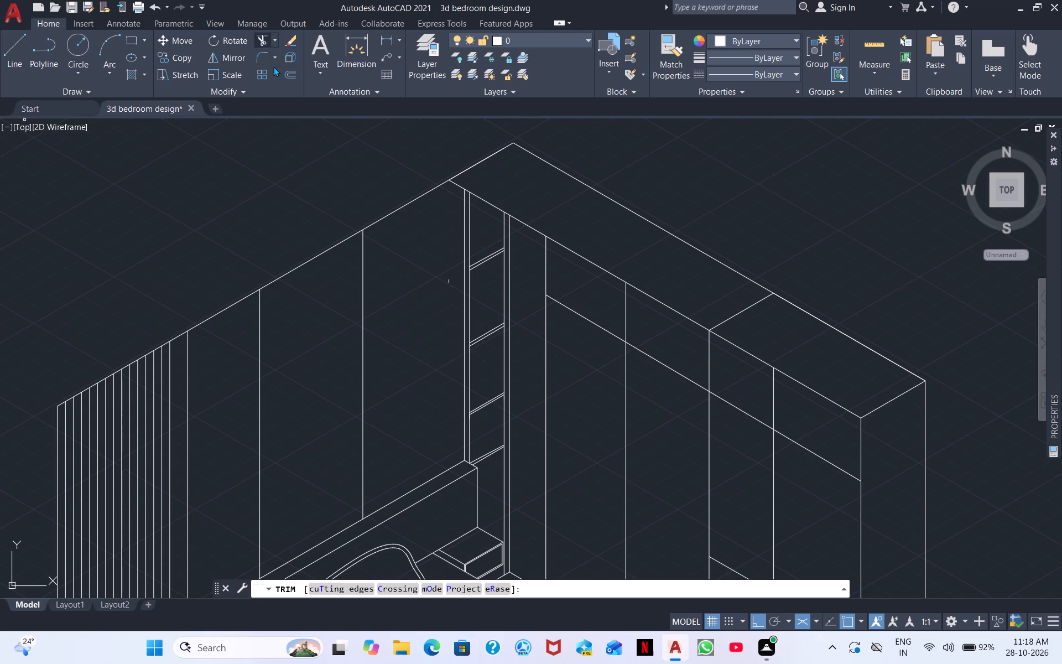
drag(742, 391, 745, 422)
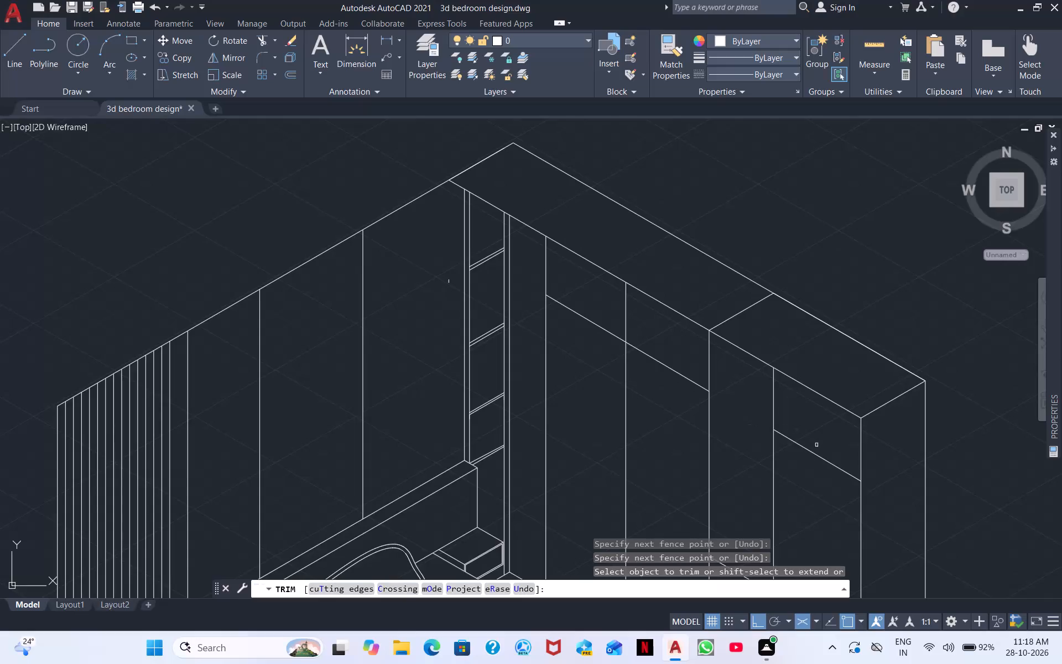
right_click(1030, 492)
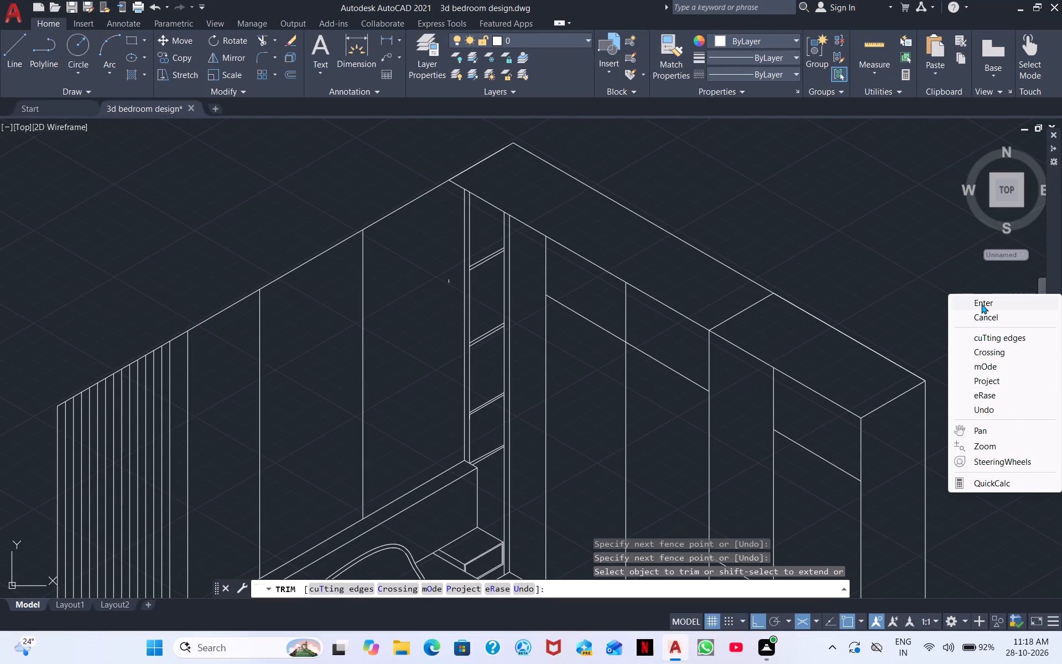
click(981, 304)
right_click(981, 304)
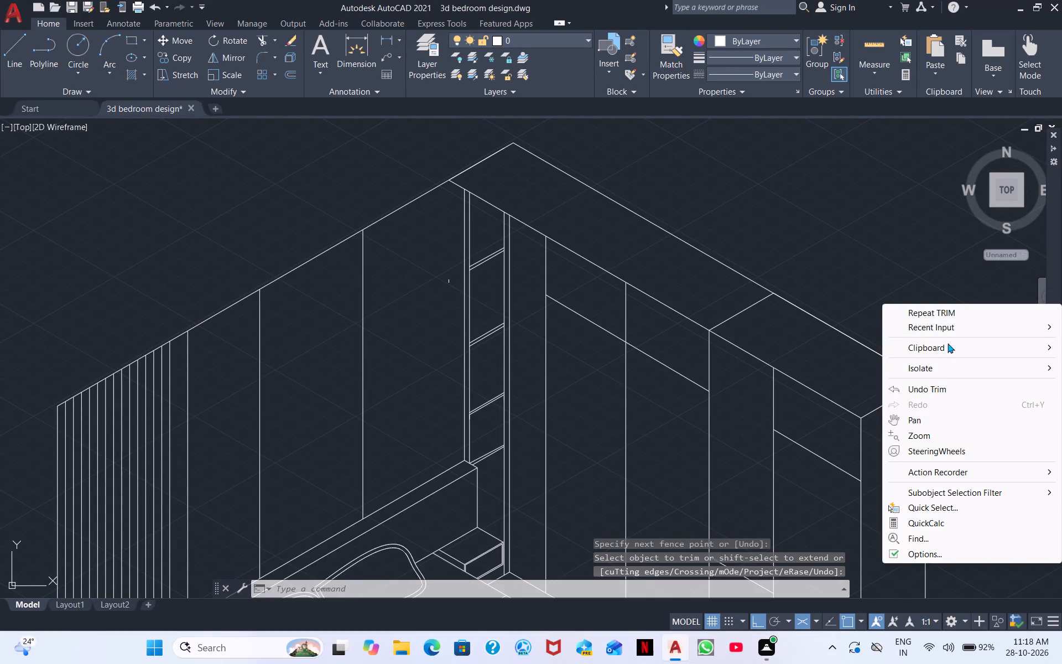
click(914, 237)
click(865, 284)
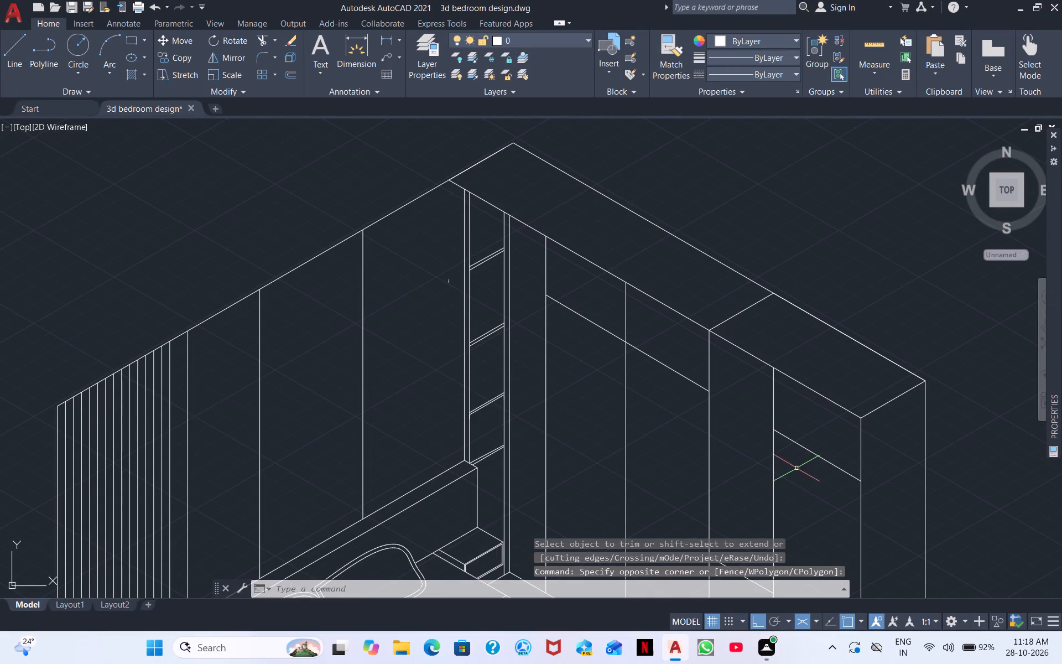
Move the end section's upper 150° line straight up along the wall's outer front edge, with ortho off.
drag(832, 470, 794, 430)
click(778, 414)
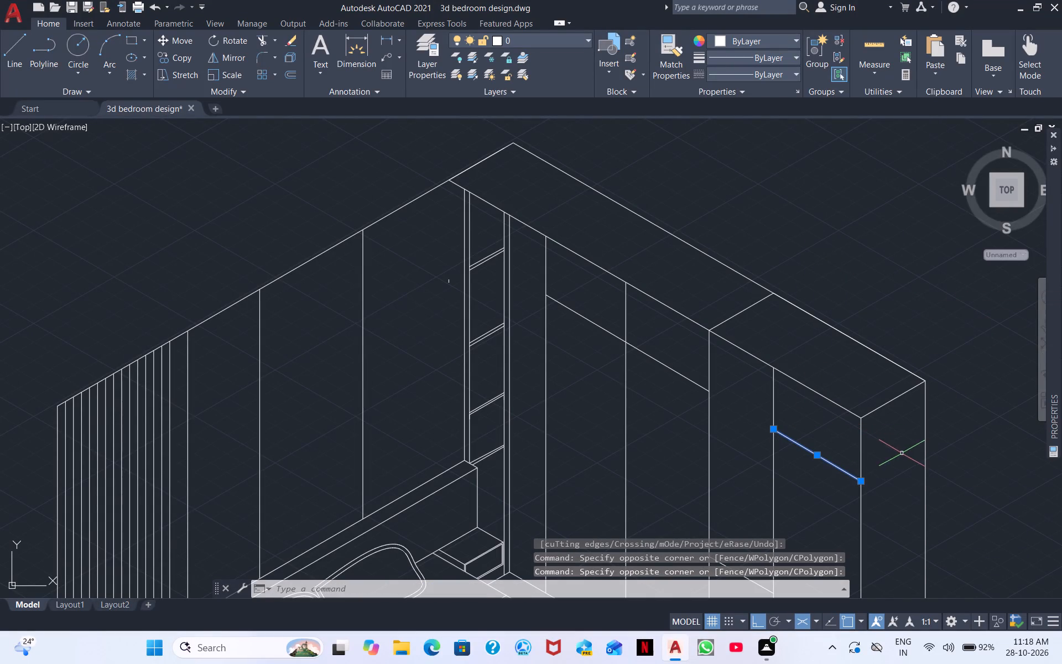
right_click(902, 454)
click(941, 216)
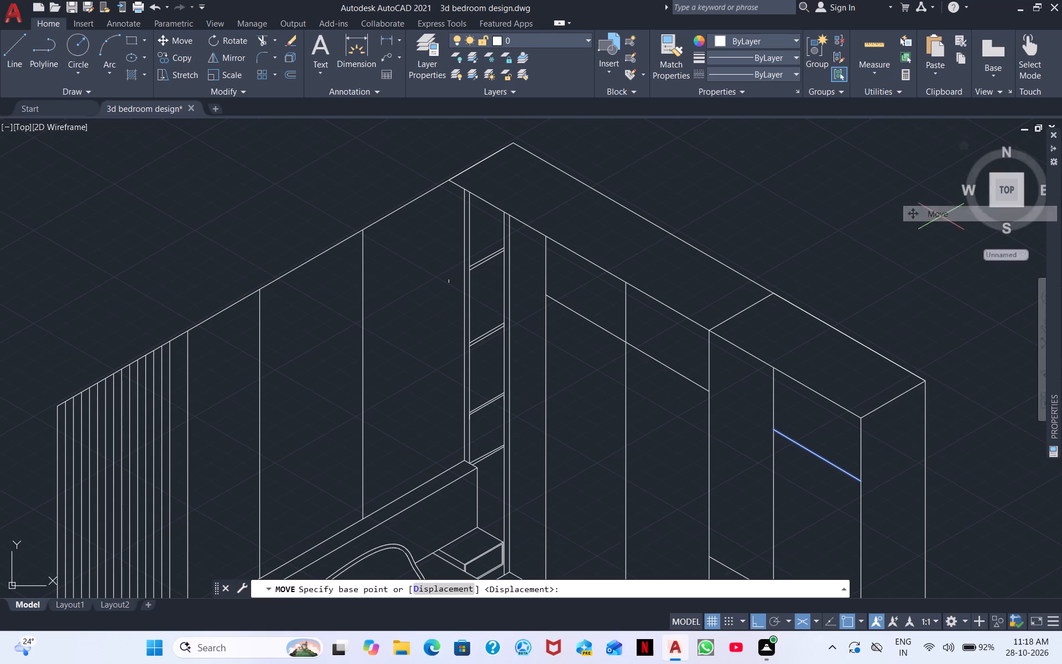
scroll(879, 475, up, 3)
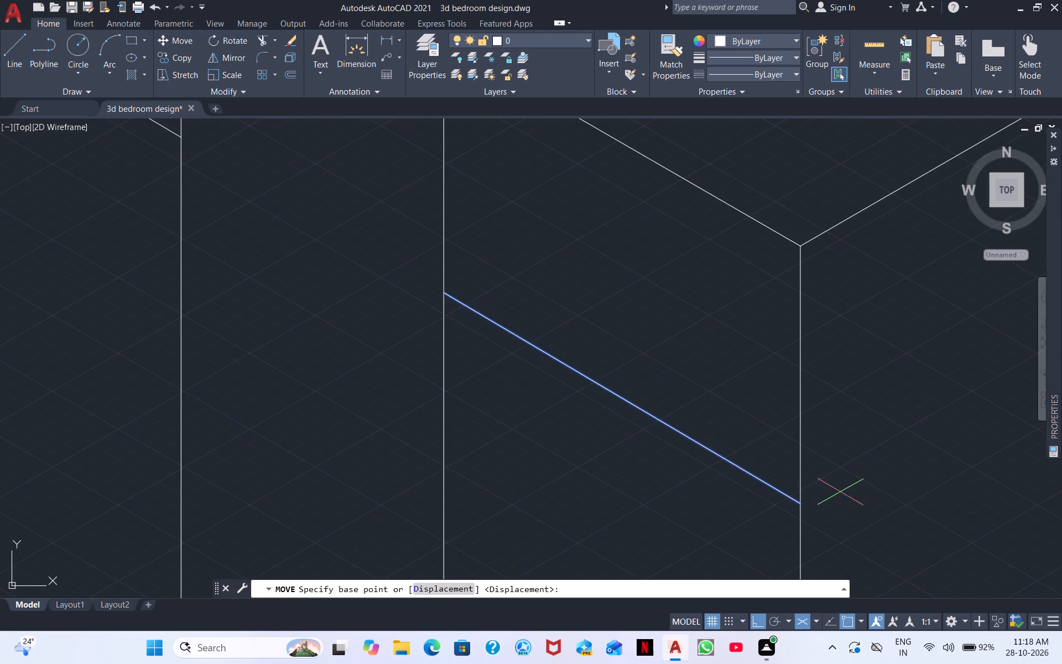
click(801, 504)
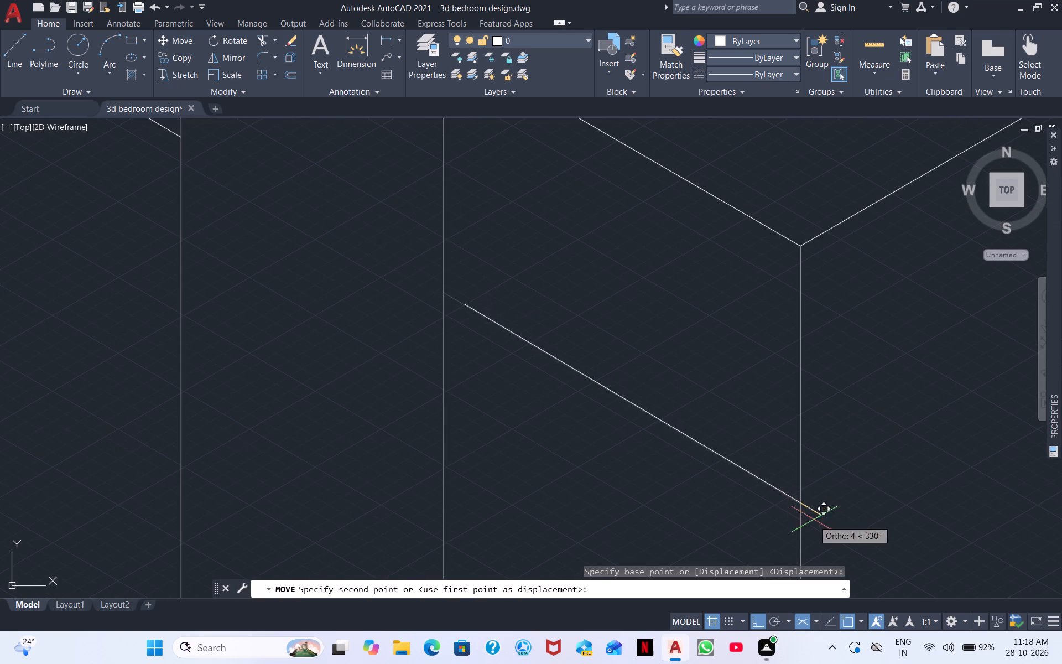
click(759, 621)
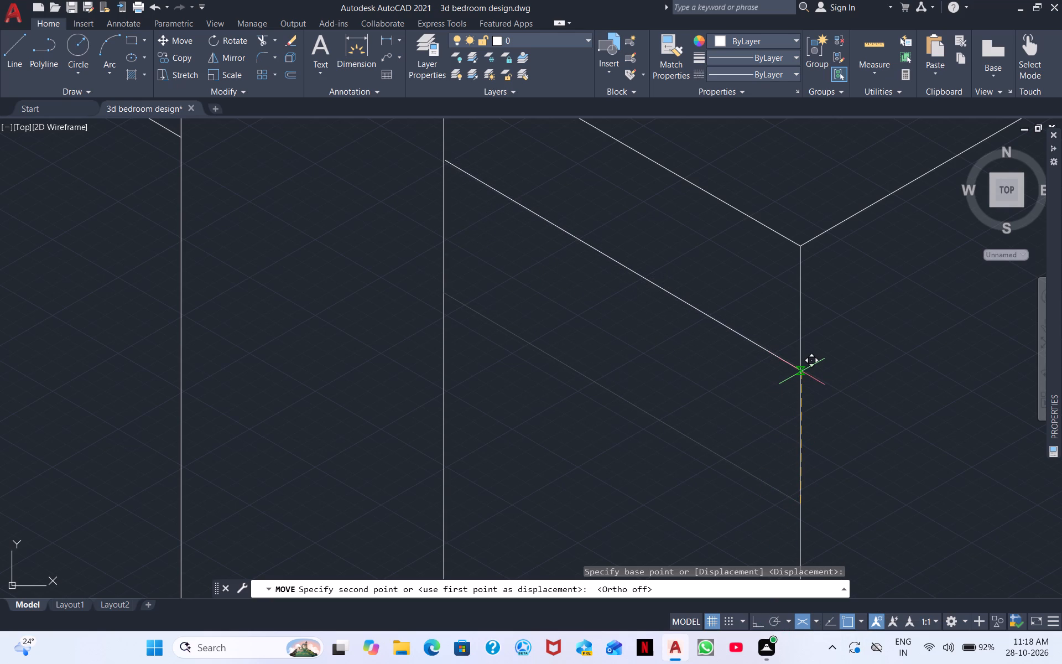
click(801, 371)
Offset the narrow section's divider nearest the shelf unit and the side wall's outer front edge inward by 2 units each.
scroll(845, 359, down, 2)
middle_drag(897, 376, 888, 301)
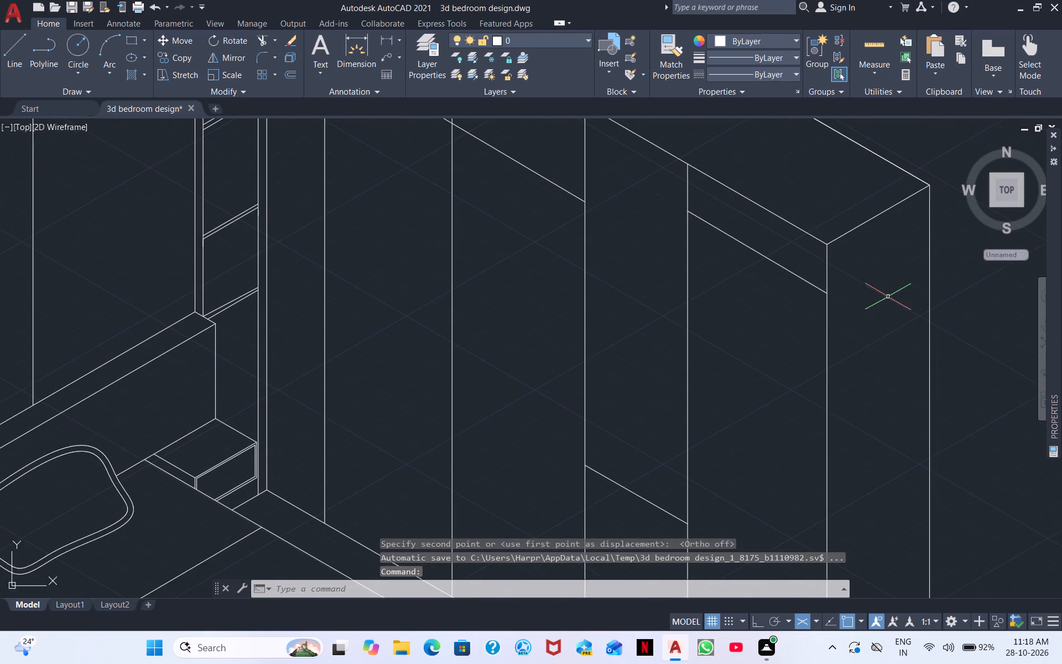
middle_drag(827, 352, 874, 254)
scroll(839, 262, down, 1)
middle_drag(807, 271, 773, 330)
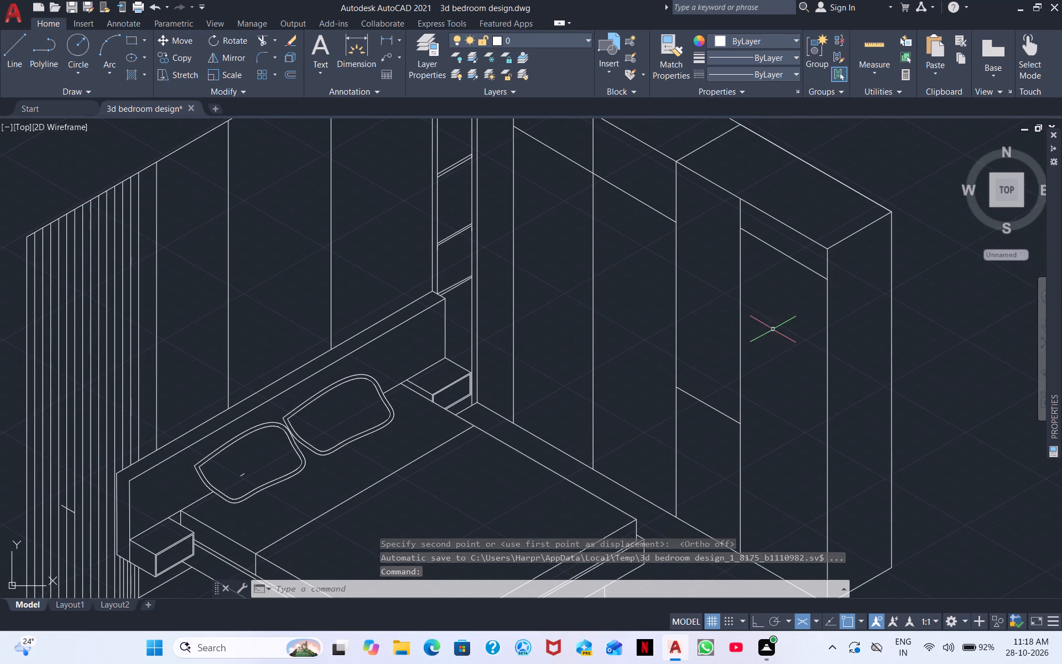
middle_drag(746, 314, 761, 314)
scroll(765, 313, down, 1)
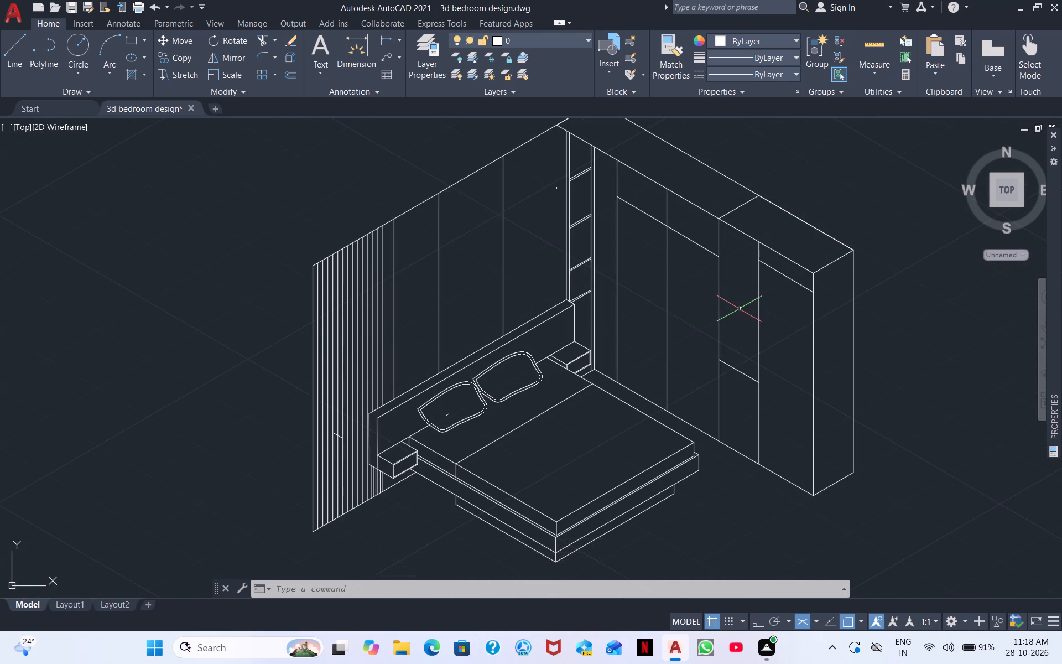
scroll(732, 284, up, 1)
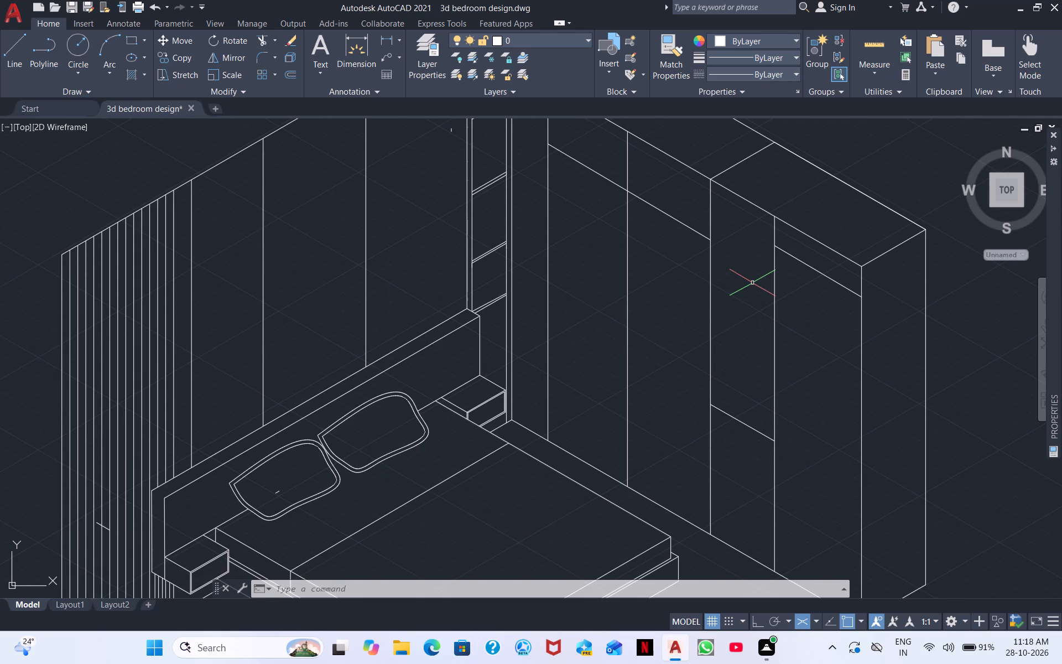
text(o)
key(space)
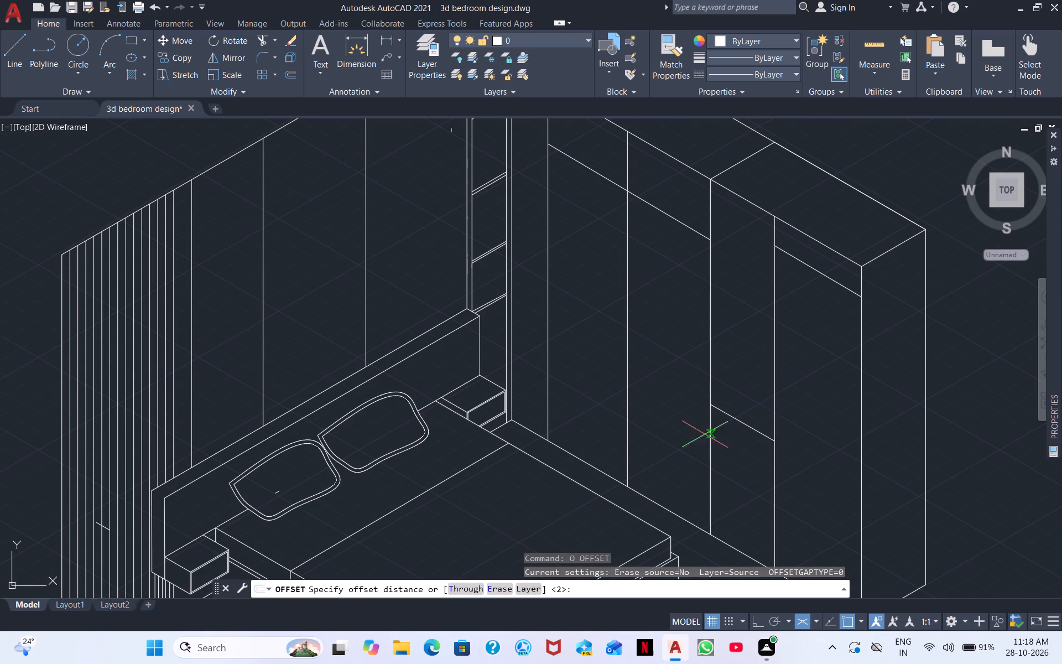
key(Return)
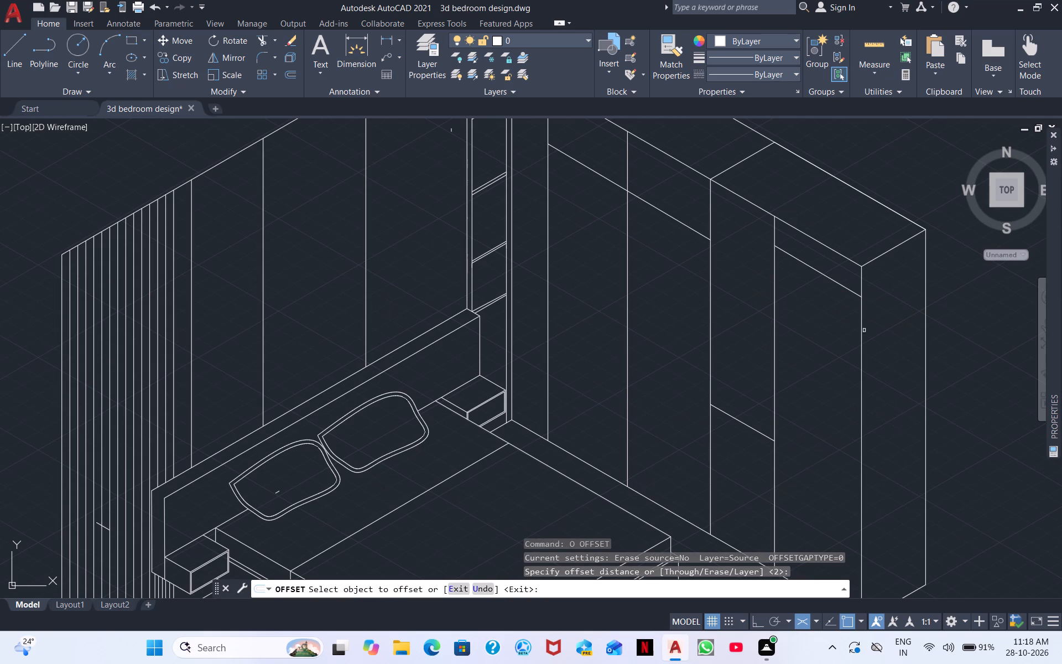
click(710, 387)
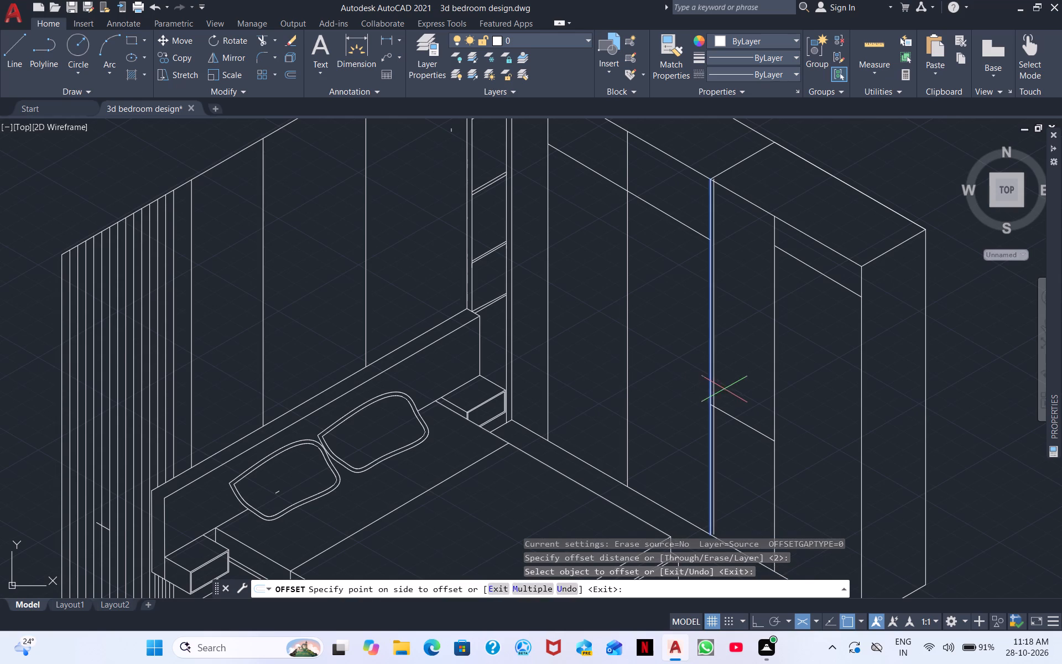
click(728, 390)
click(862, 408)
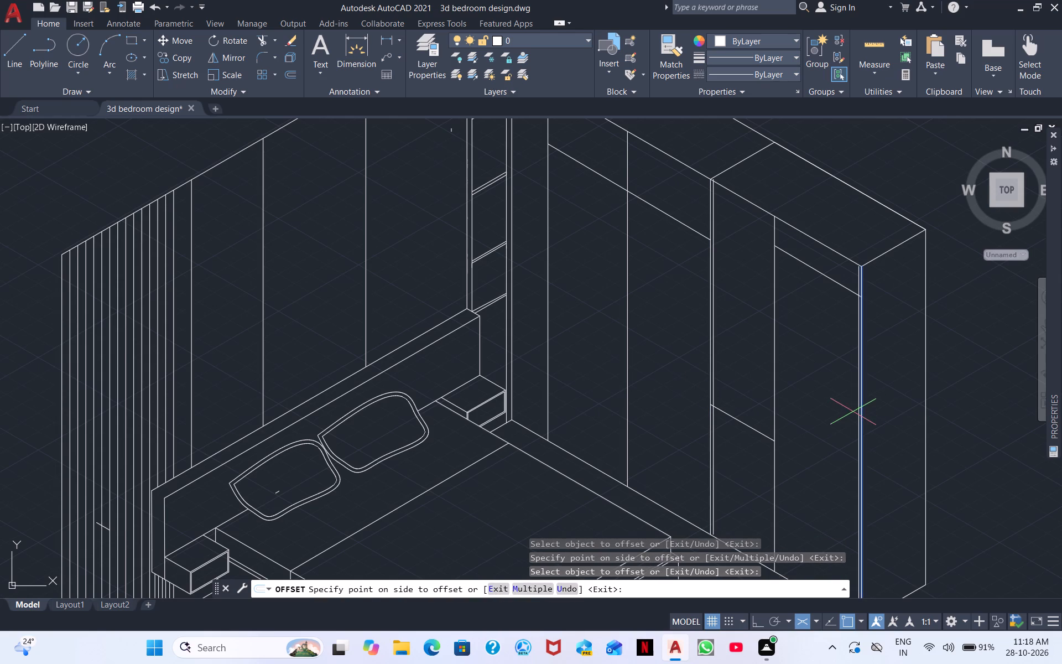
click(846, 414)
Trim the upper end of the narrow section's offset divider line where it passes the side wall's top edge.
scroll(668, 241, up, 2)
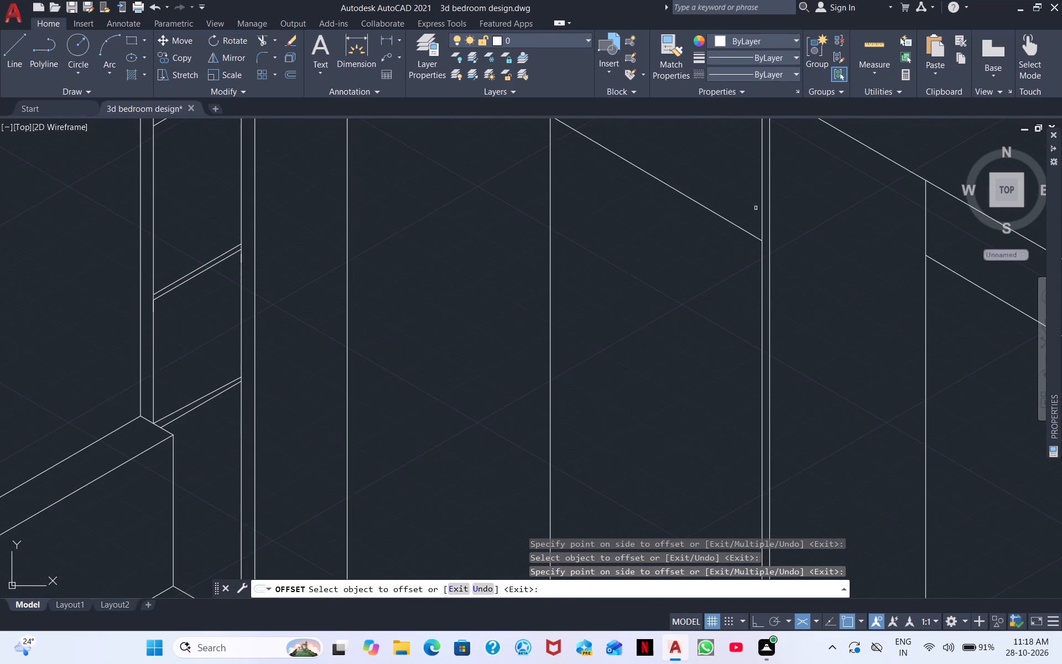
middle_drag(764, 238, 778, 394)
scroll(788, 237, up, 3)
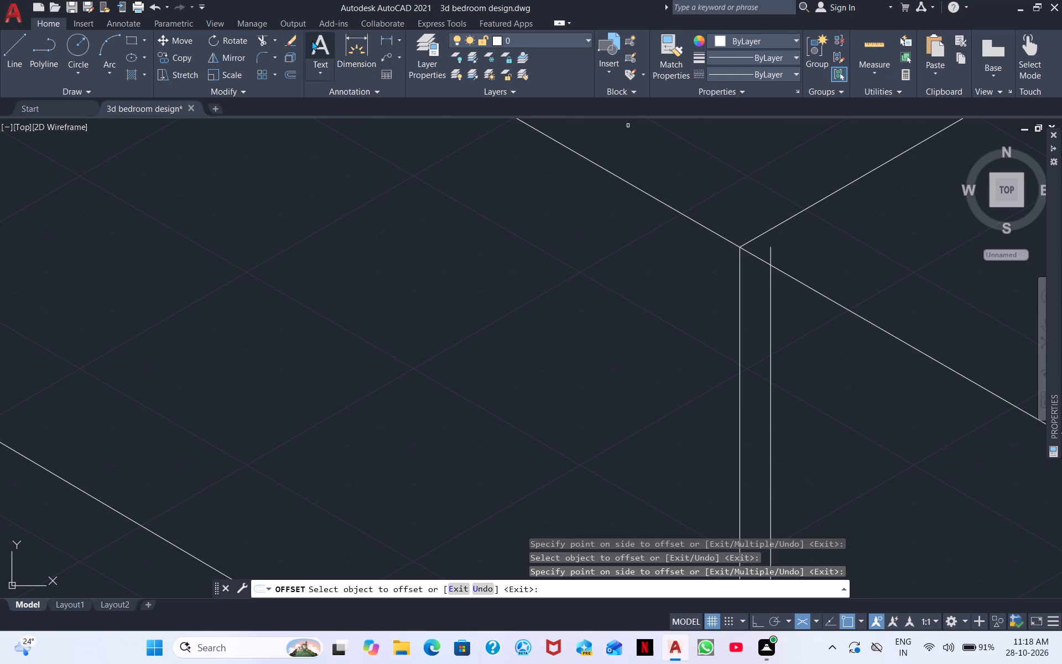
click(267, 39)
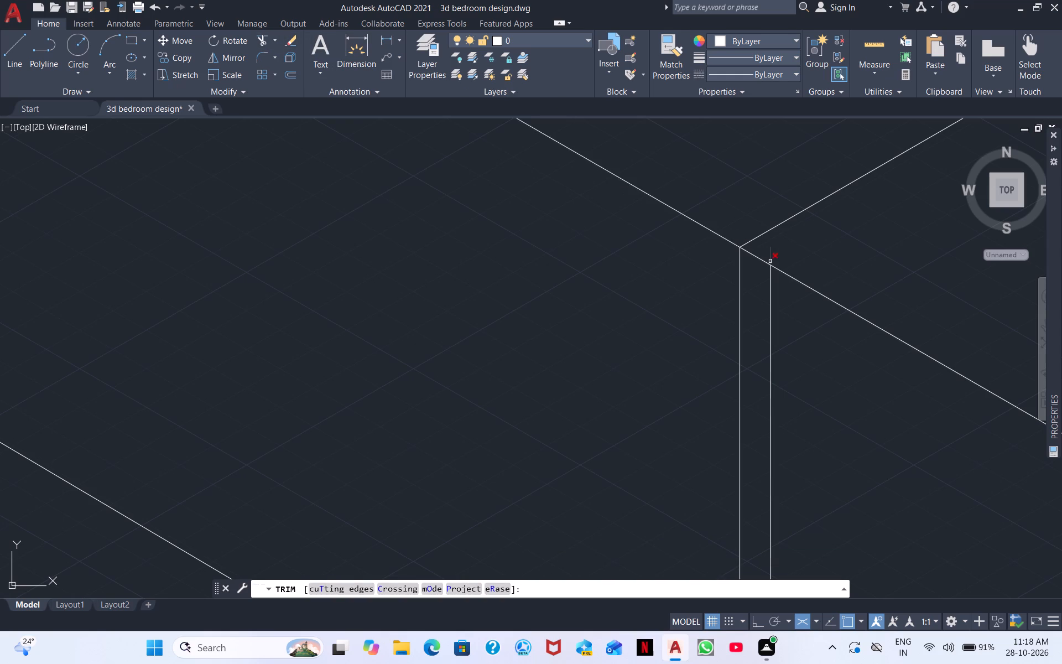
click(773, 255)
click(762, 246)
Trim the end section's upper 150° line between the offset line and the wall's outer front edge.
scroll(851, 262, down, 3)
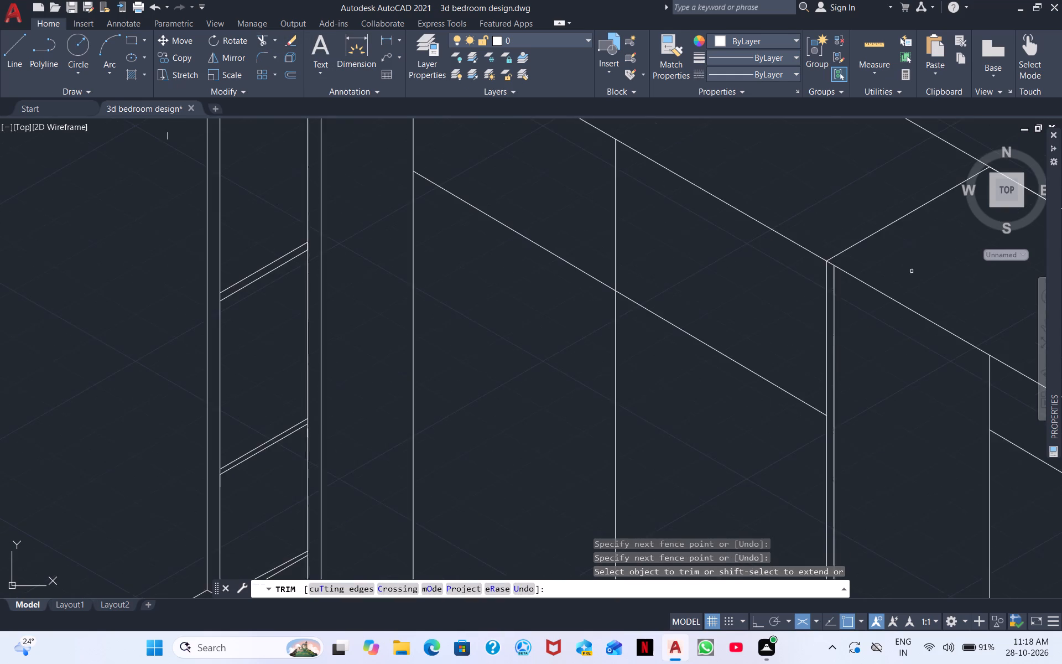
middle_drag(912, 271, 657, 82)
scroll(788, 227, down, 1)
middle_drag(889, 243, 689, 146)
scroll(685, 218, up, 1)
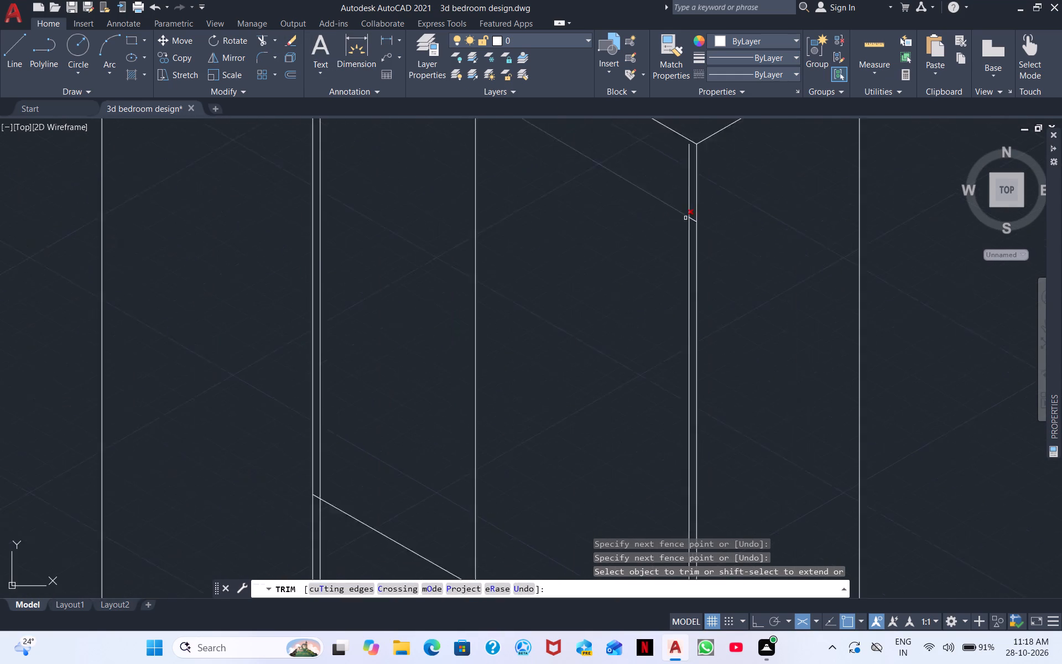
scroll(685, 218, up, 2)
drag(705, 221, 706, 231)
Extend the front edge's offset line up to the wall's top edge and trim its lower end at the base edge.
scroll(646, 143, down, 1)
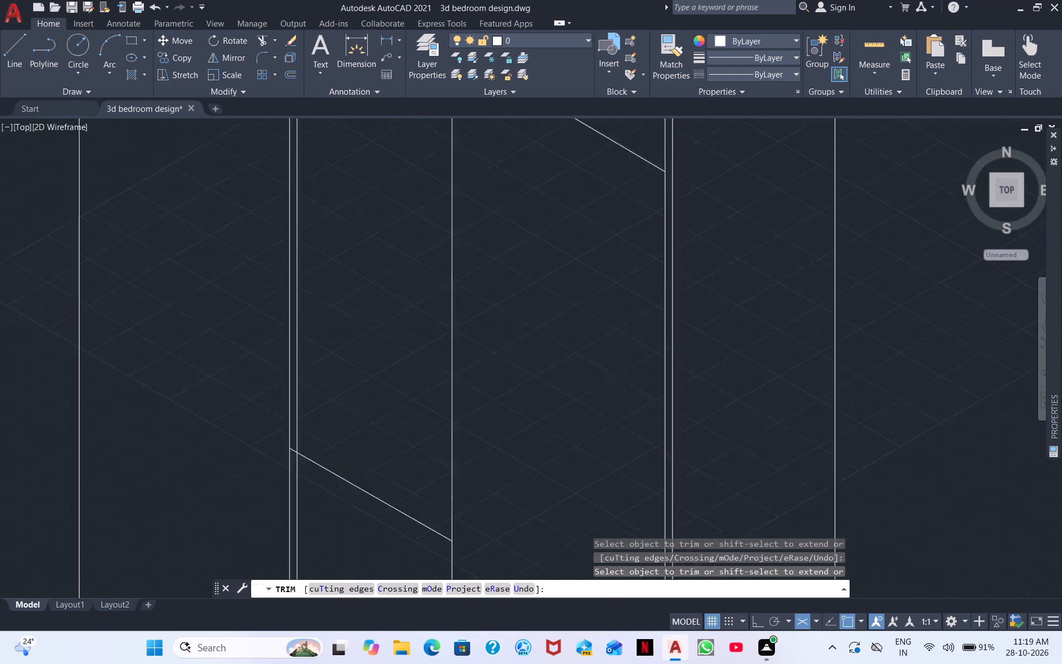
scroll(646, 143, down, 1)
middle_drag(632, 157, 628, 251)
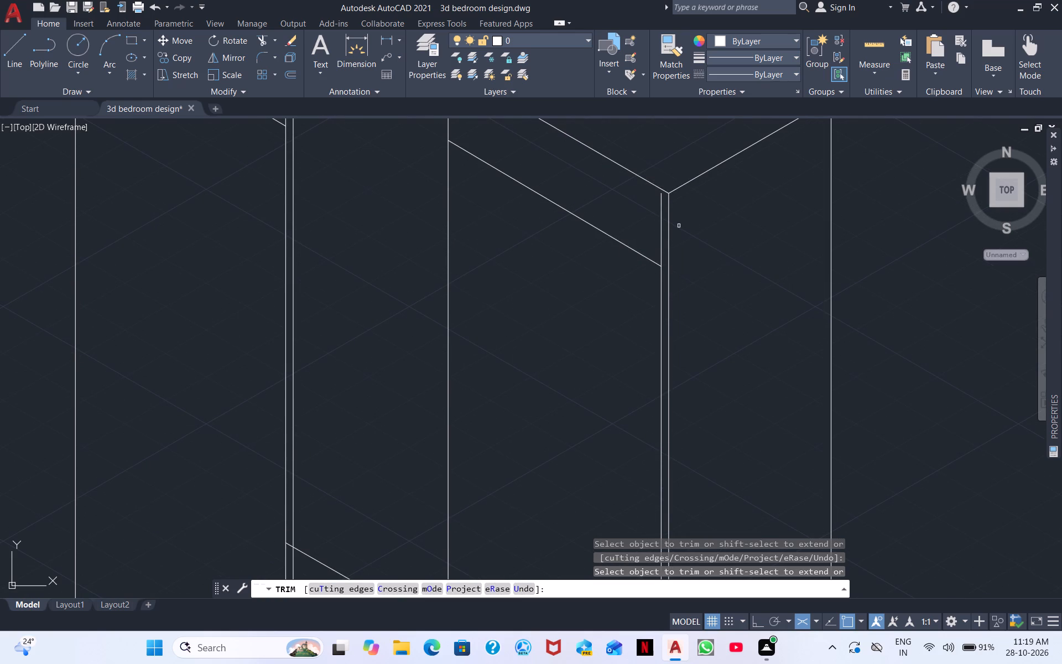
shift+click(662, 225)
scroll(736, 252, down, 2)
middle_drag(735, 261, 679, 15)
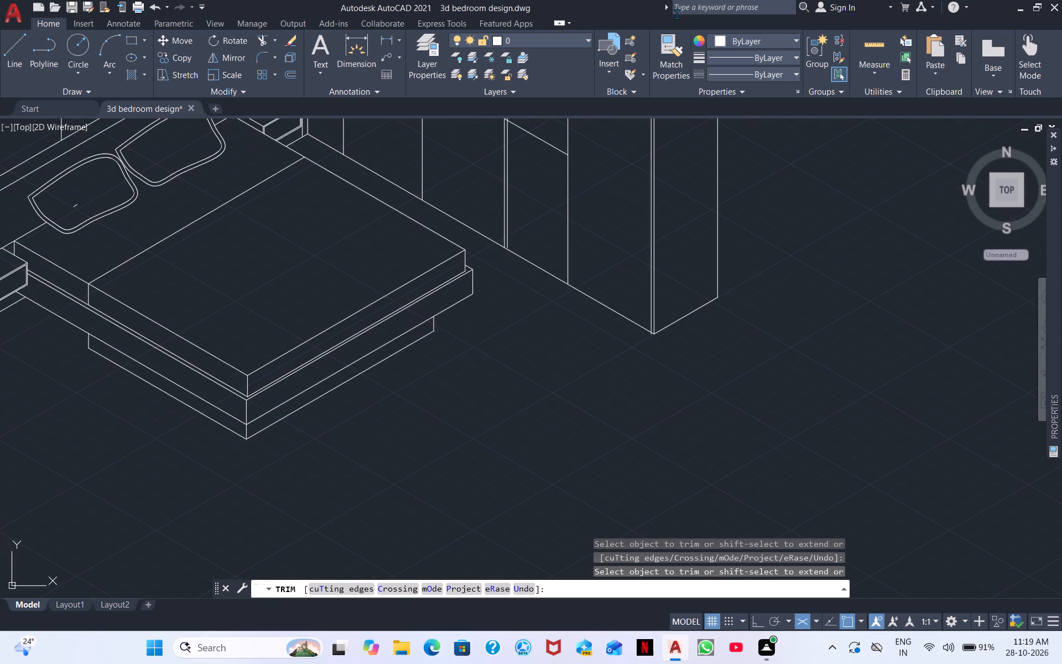
scroll(634, 327, up, 3)
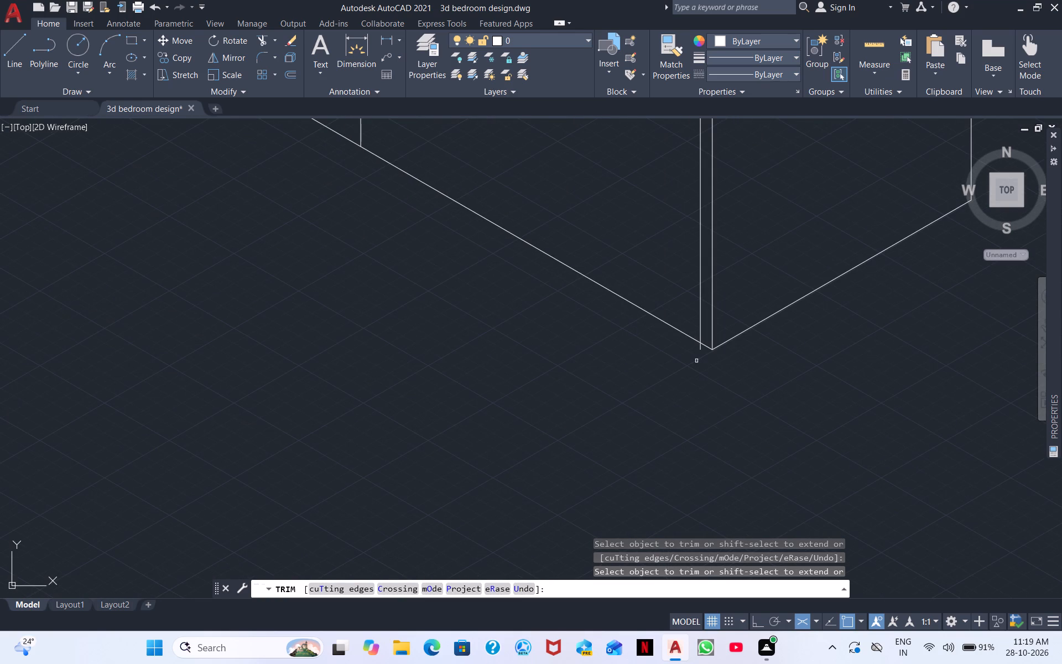
click(700, 350)
Trim the narrow section's lower 150° line between the offset divider line and the opposite divider.
scroll(575, 299, down, 3)
middle_drag(512, 214, 580, 323)
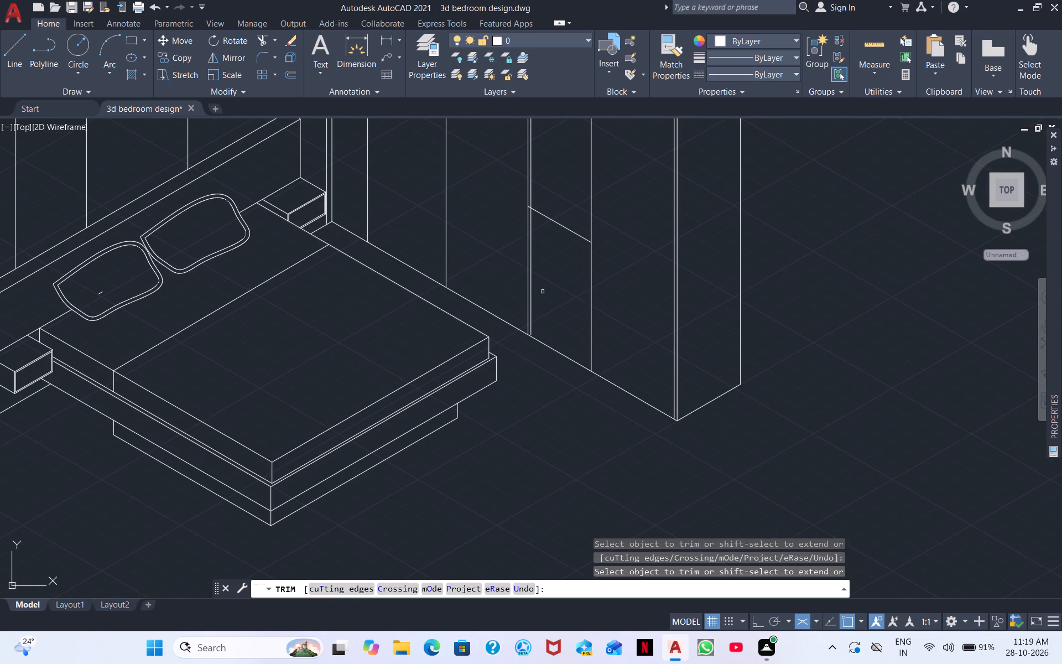
scroll(541, 288, down, 2)
drag(551, 262, 553, 274)
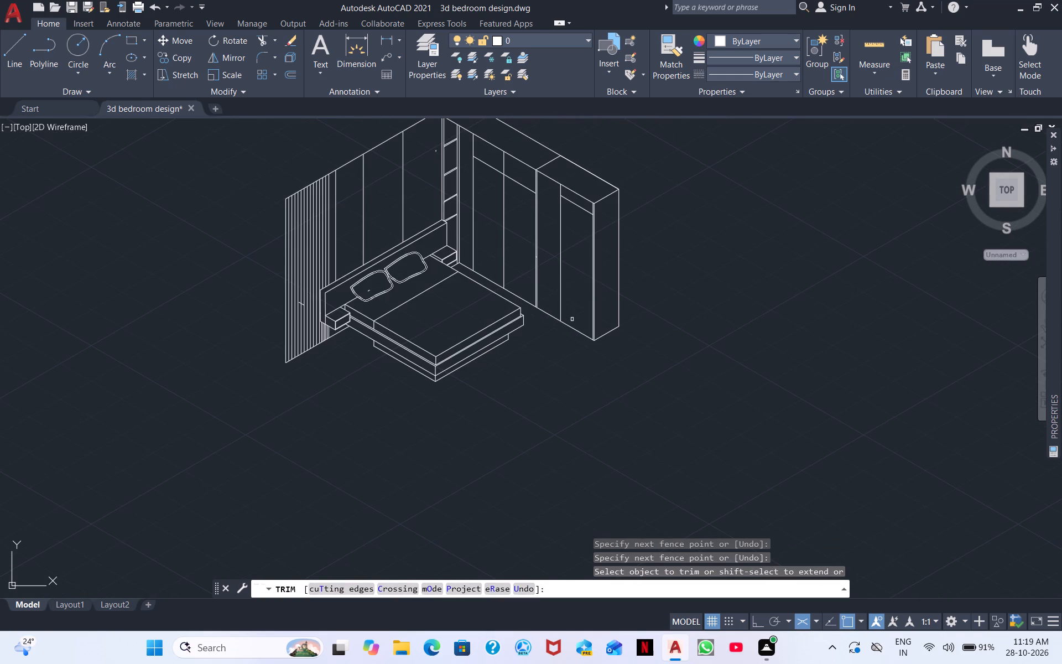
Extend the narrow section's offset divider line down to the side wall's base edge and finish trimming.
shift+scroll(542, 301, up, 4)
shift+click(511, 320)
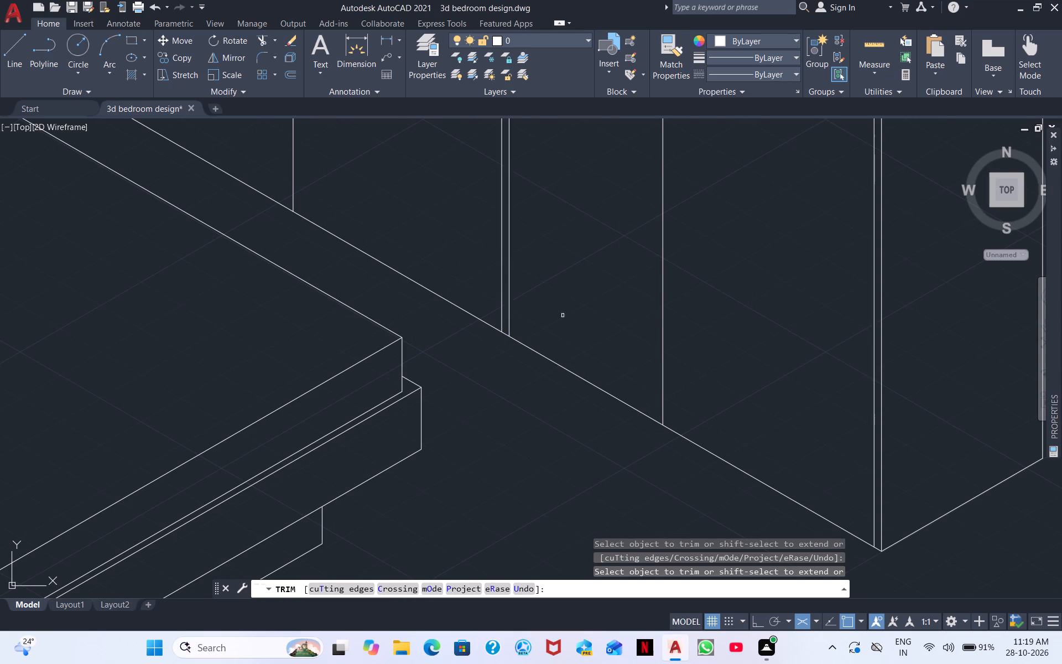
scroll(571, 313, down, 2)
scroll(668, 314, down, 1)
right_click(865, 335)
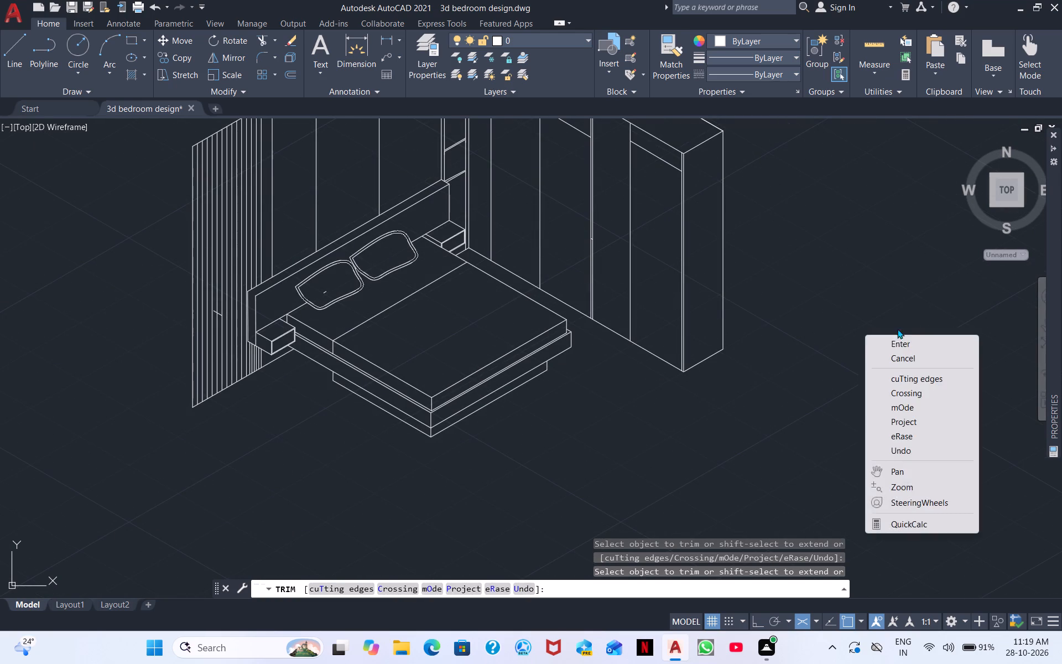
click(906, 340)
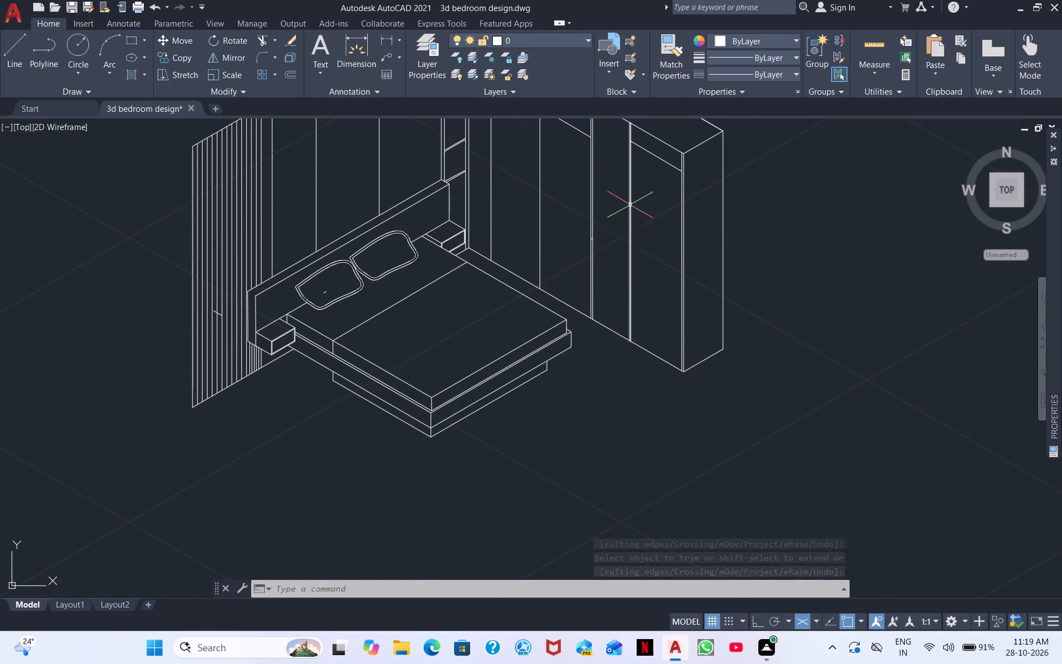
Draw a vertical line about 110 long in the end section, starting below its upper 150° line and close to the divider.
middle_drag(630, 205, 656, 291)
scroll(505, 193, up, 1)
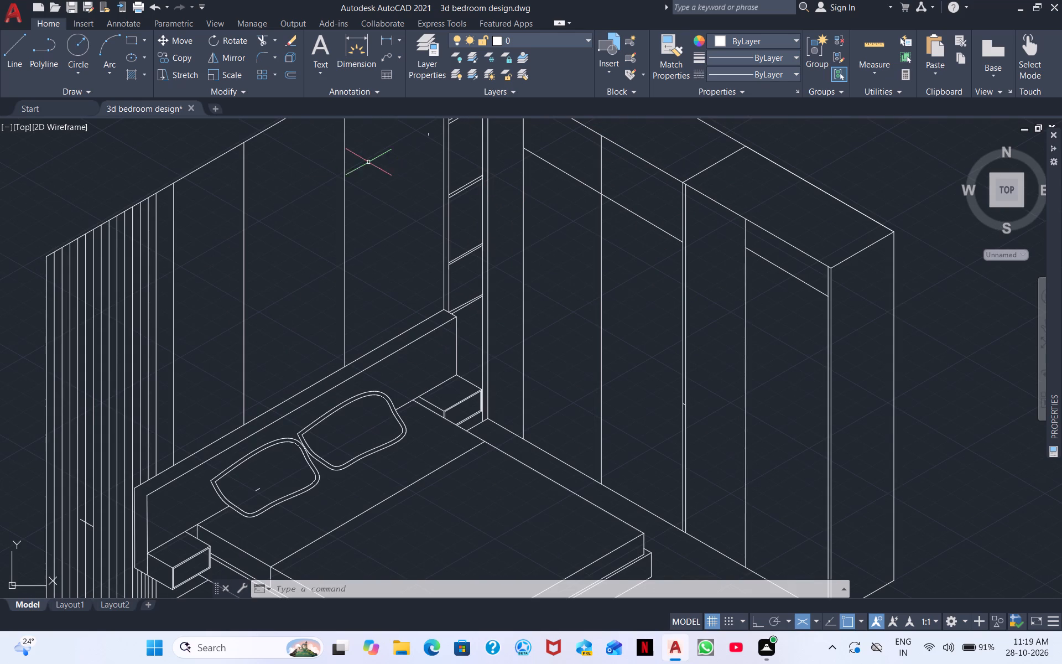
double_click(11, 40)
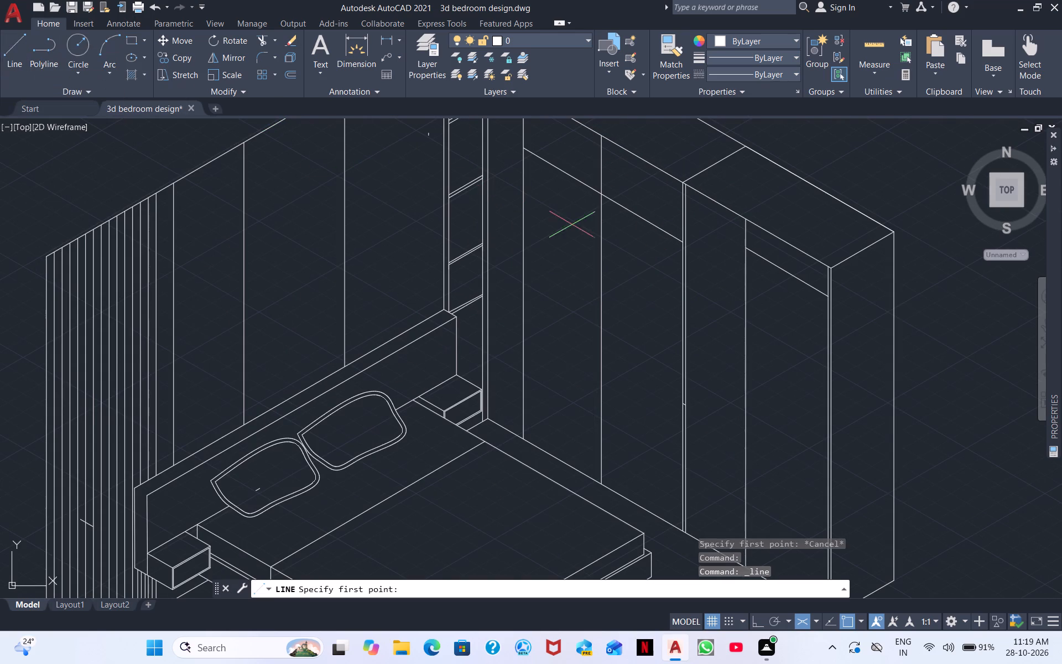
click(759, 286)
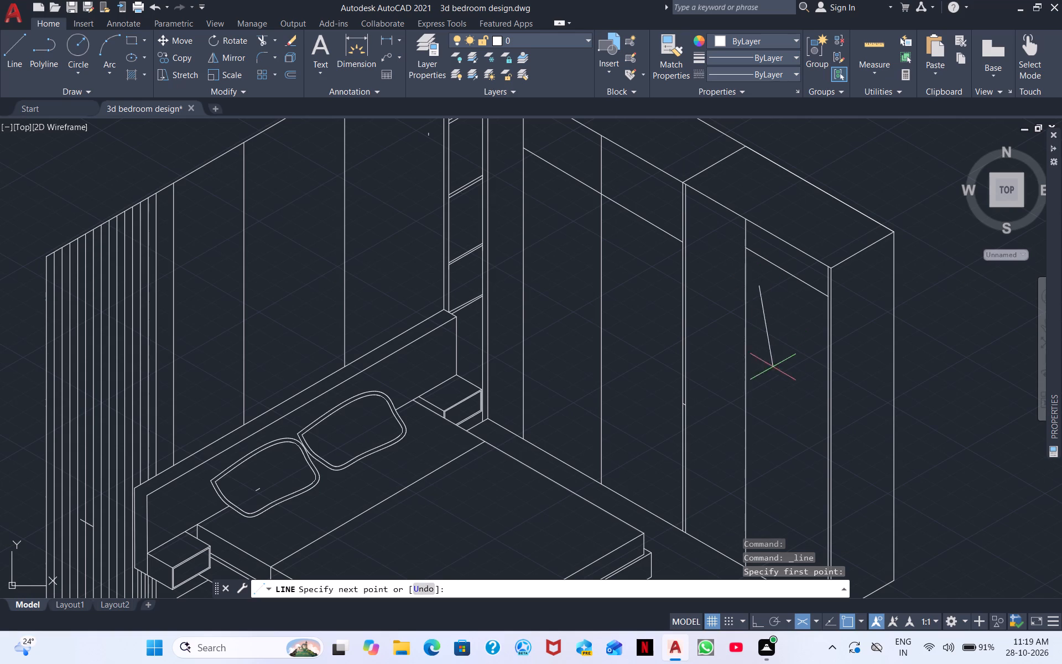
click(758, 622)
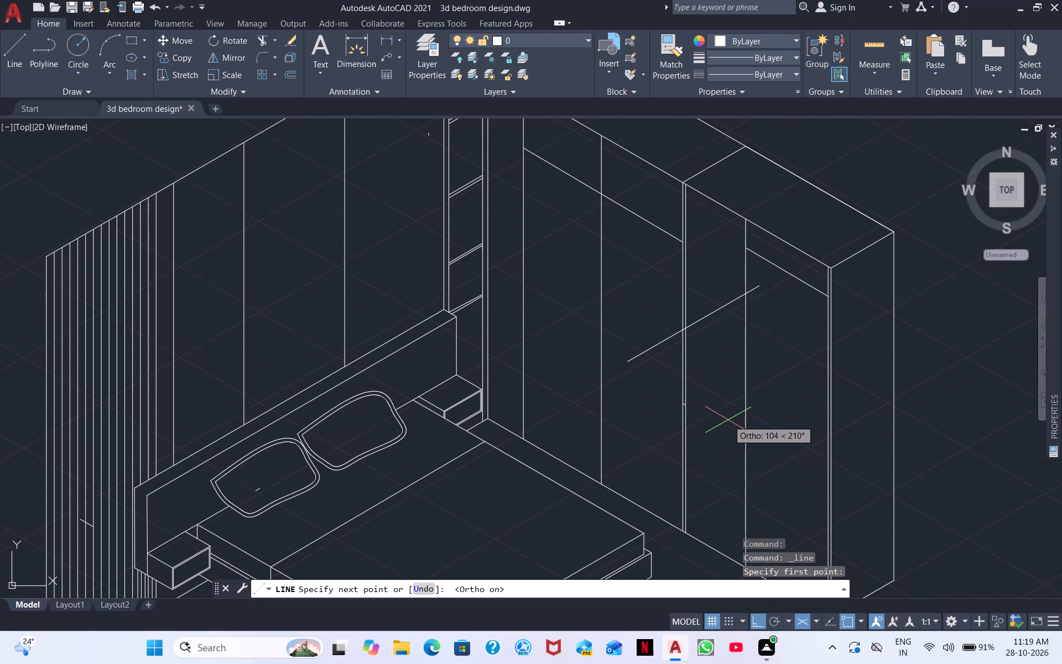
key(F5)
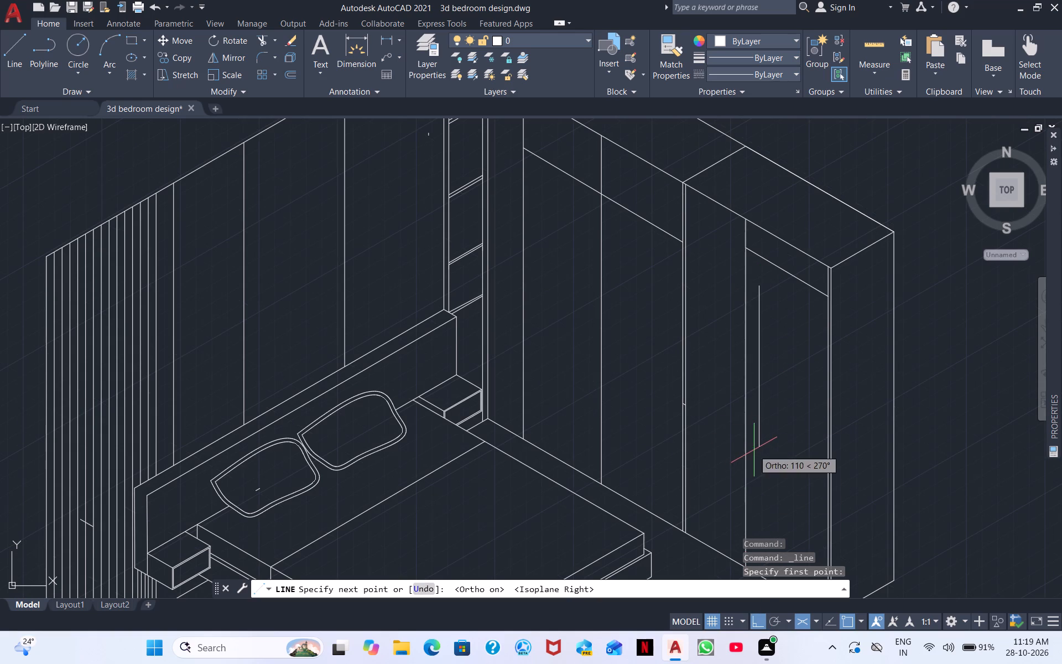
click(754, 450)
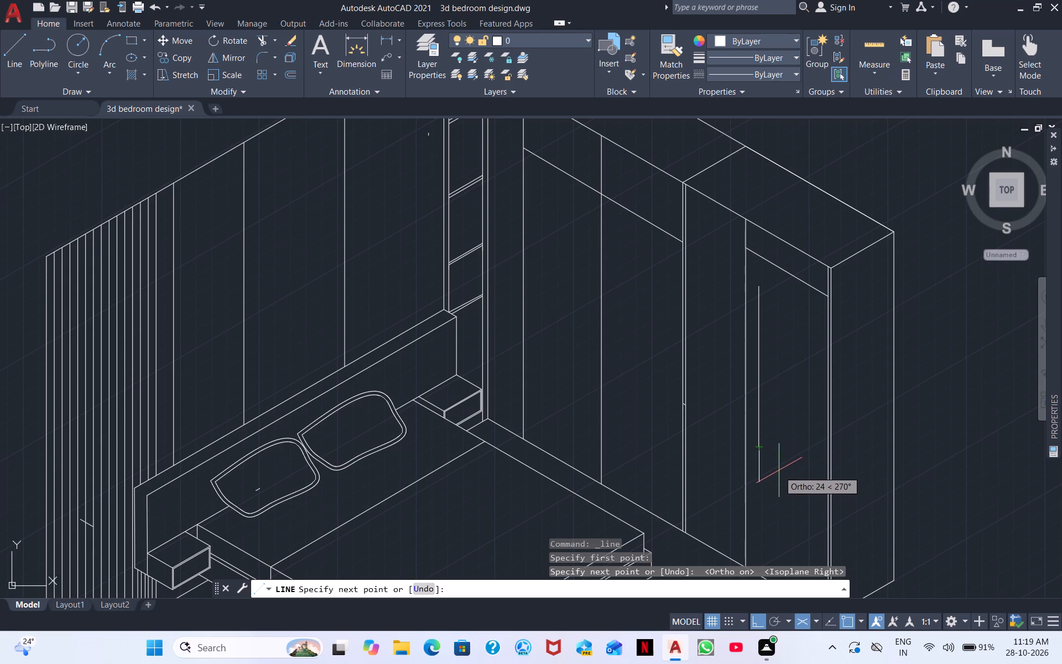
Complete the end section's four-sided panel outline with a lower 330° edge, a second vertical edge and a 150° top edge about 54 long.
key(F5)
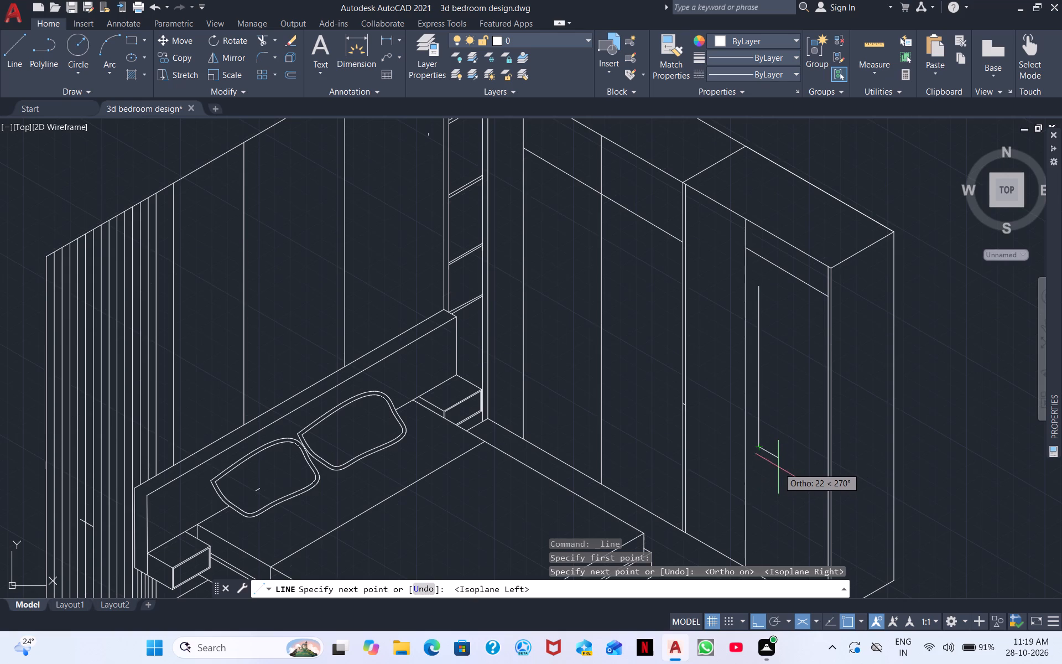
scroll(820, 480, up, 3)
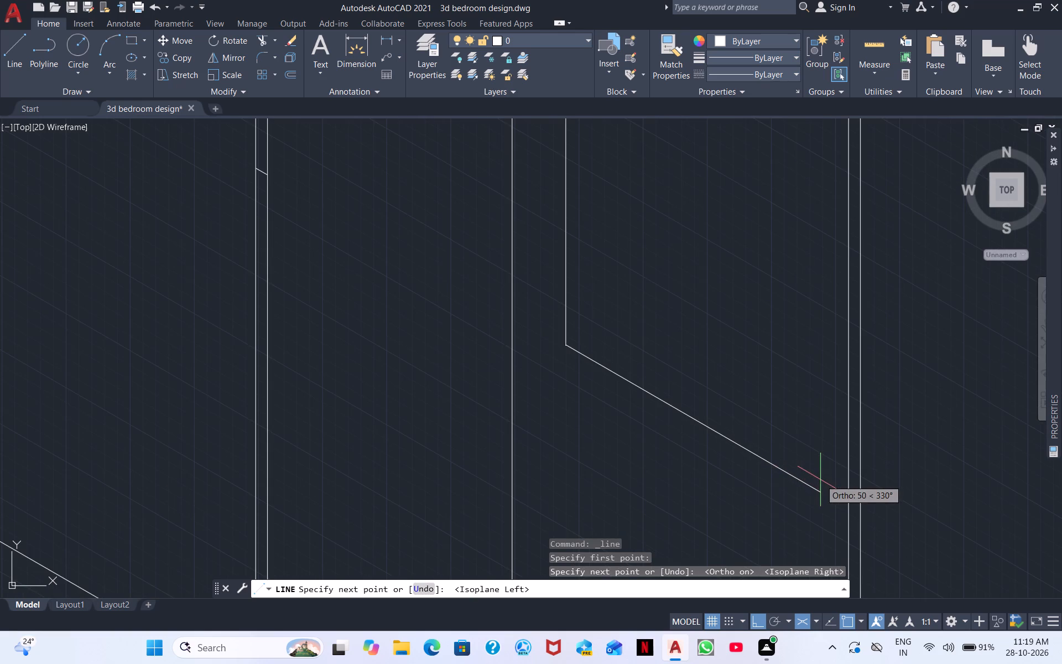
click(840, 486)
middle_drag(839, 300, 848, 499)
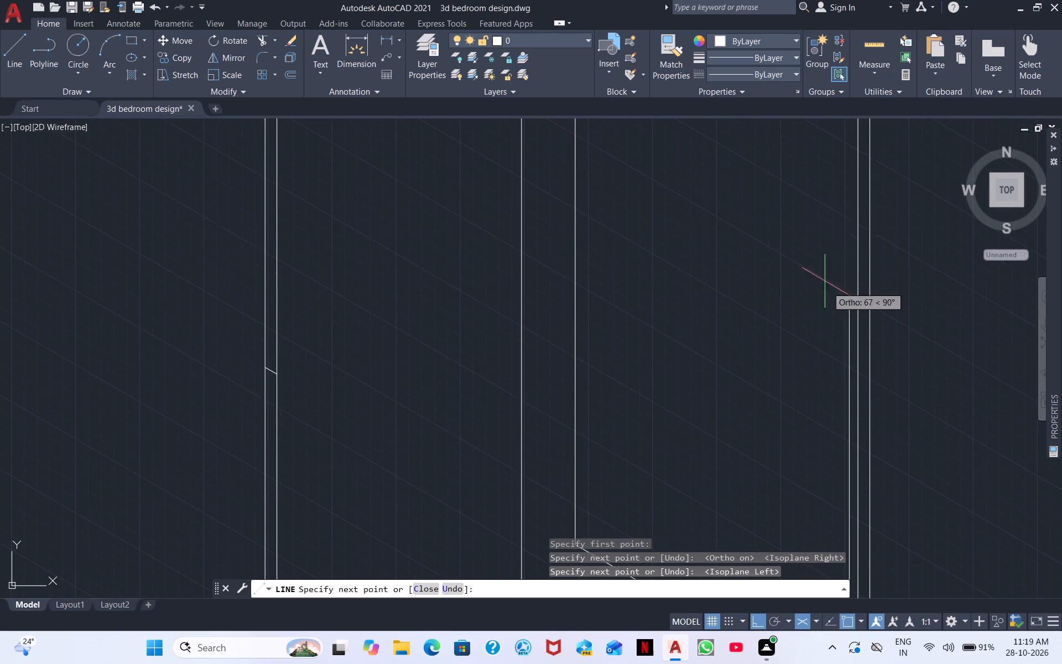
middle_drag(832, 201, 812, 466)
scroll(831, 219, down, 1)
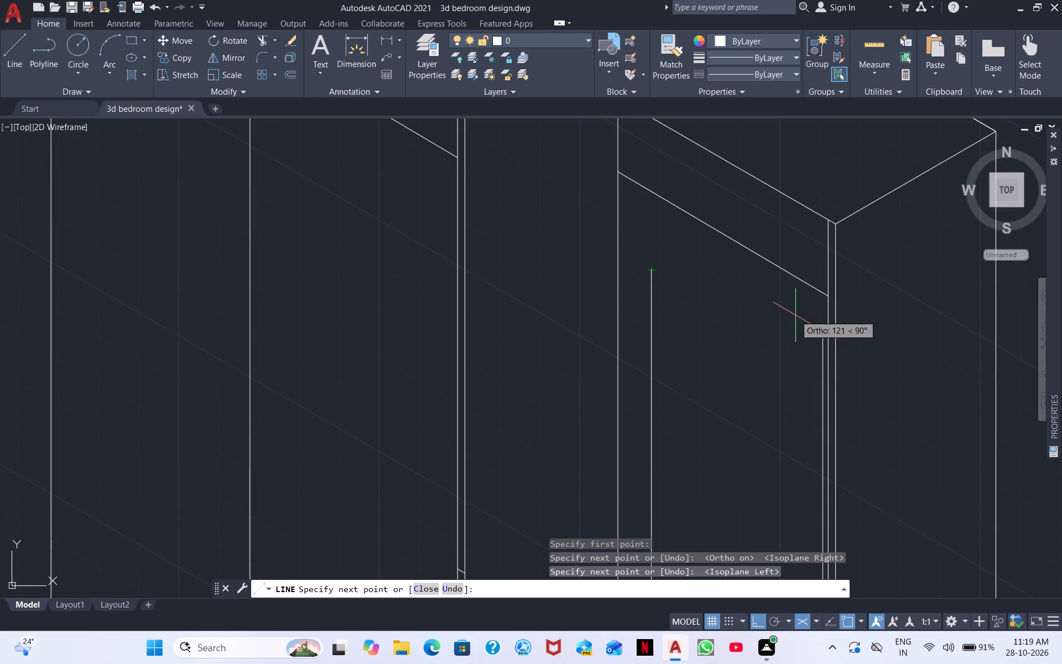
click(820, 324)
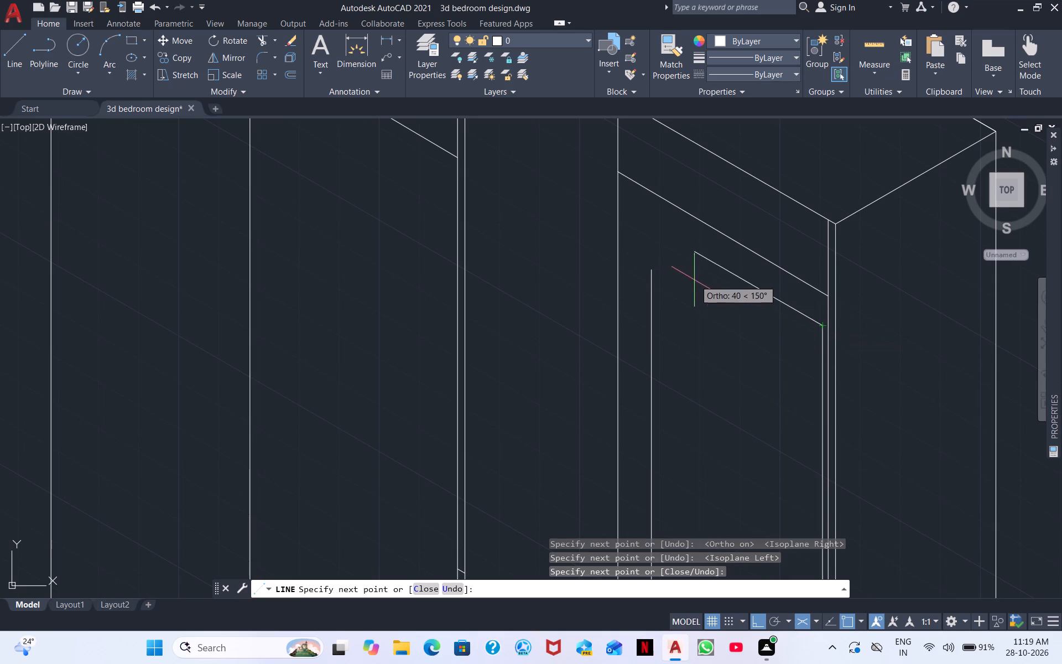
click(649, 232)
click(650, 269)
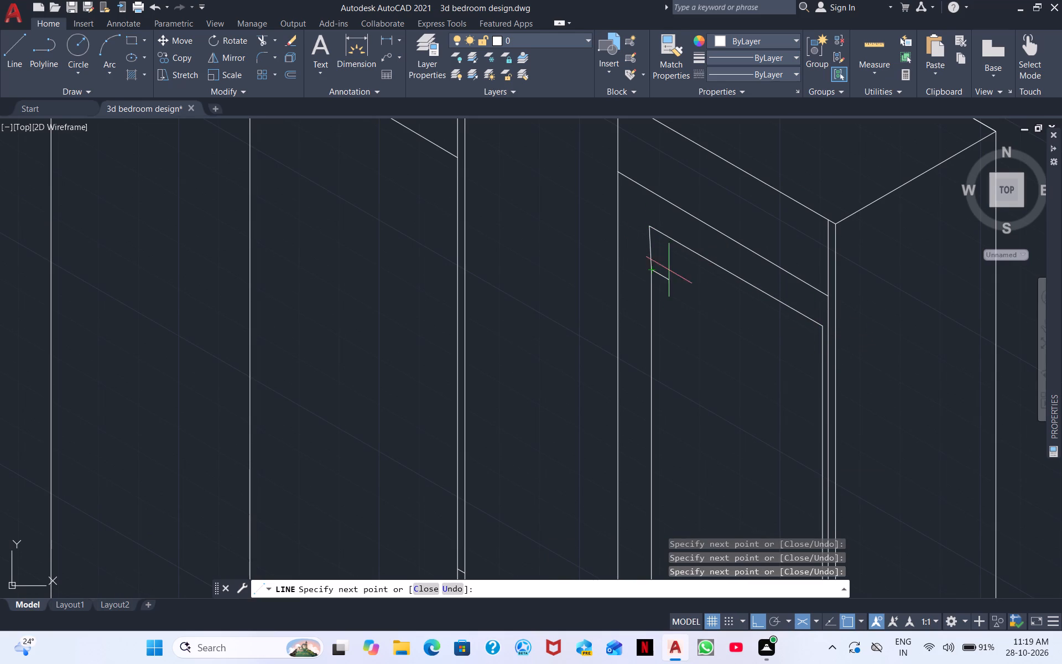
key(Escape)
Draw a line across the end section just below the panel outline, from the front edge's offset line to the divider.
scroll(712, 297, down, 2)
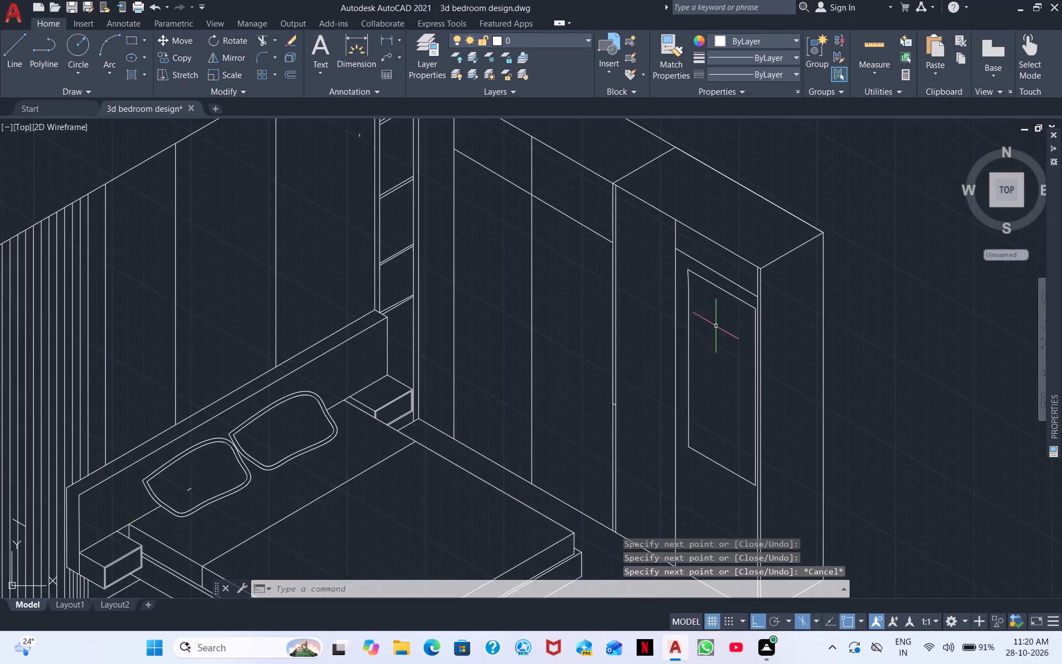
middle_drag(716, 327, 671, 299)
scroll(689, 329, up, 1)
scroll(689, 331, down, 1)
middle_drag(690, 396, 697, 395)
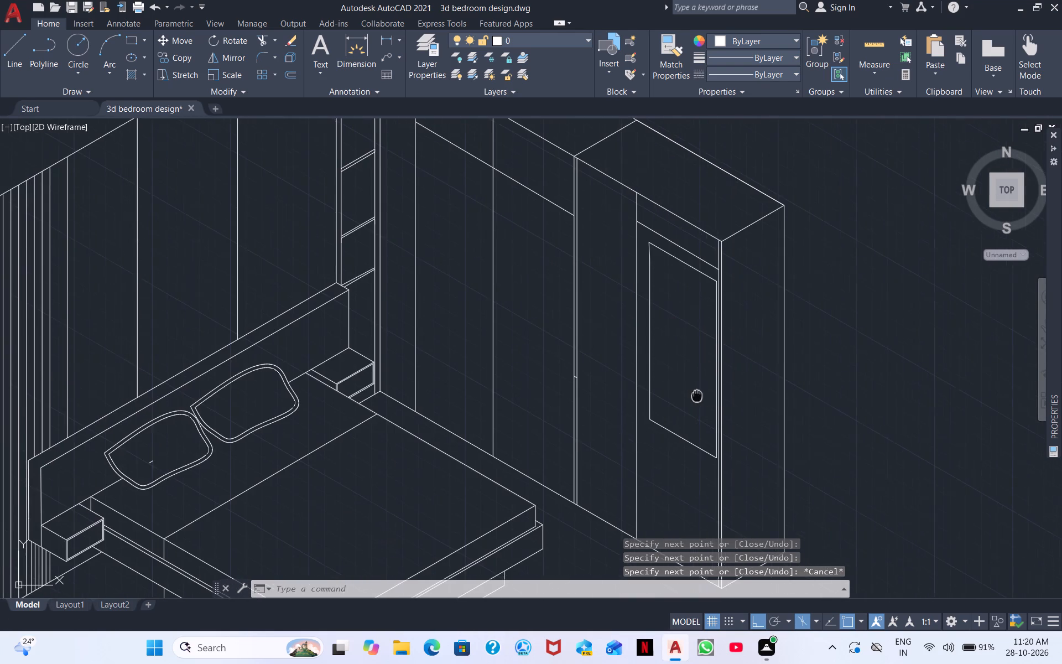
middle_drag(697, 395, 711, 325)
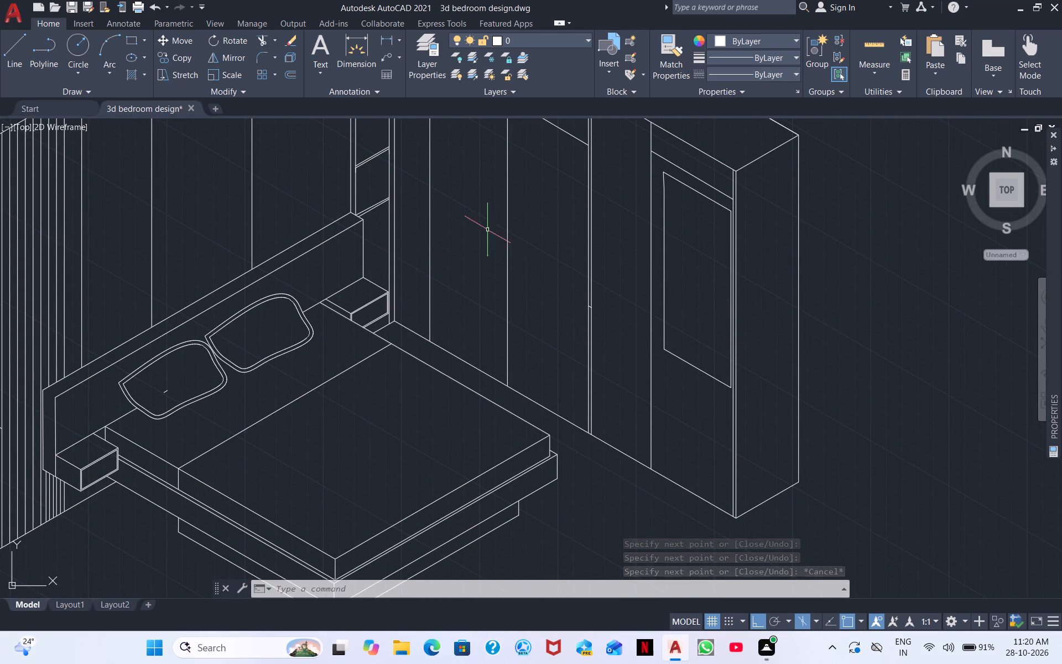
scroll(352, 194, down, 1)
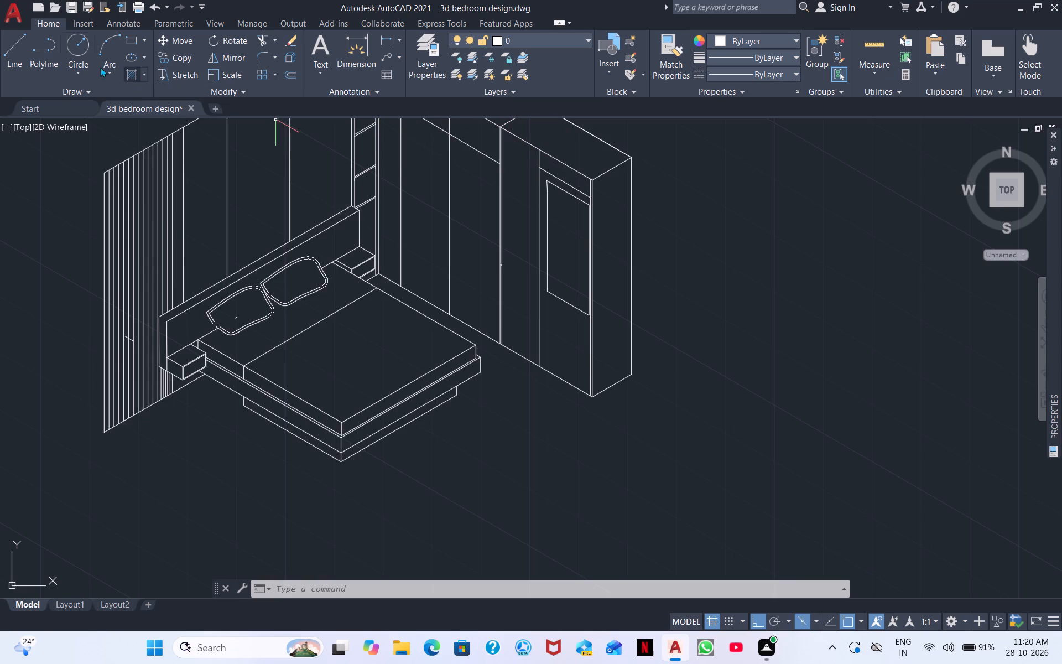
click(11, 58)
scroll(535, 332, up, 2)
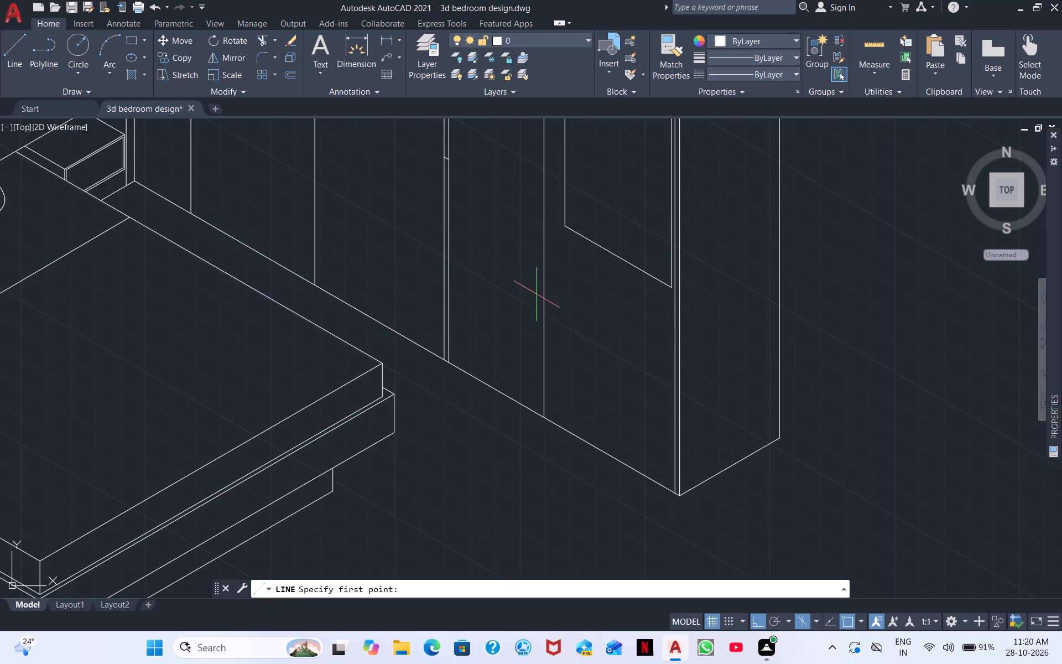
click(674, 323)
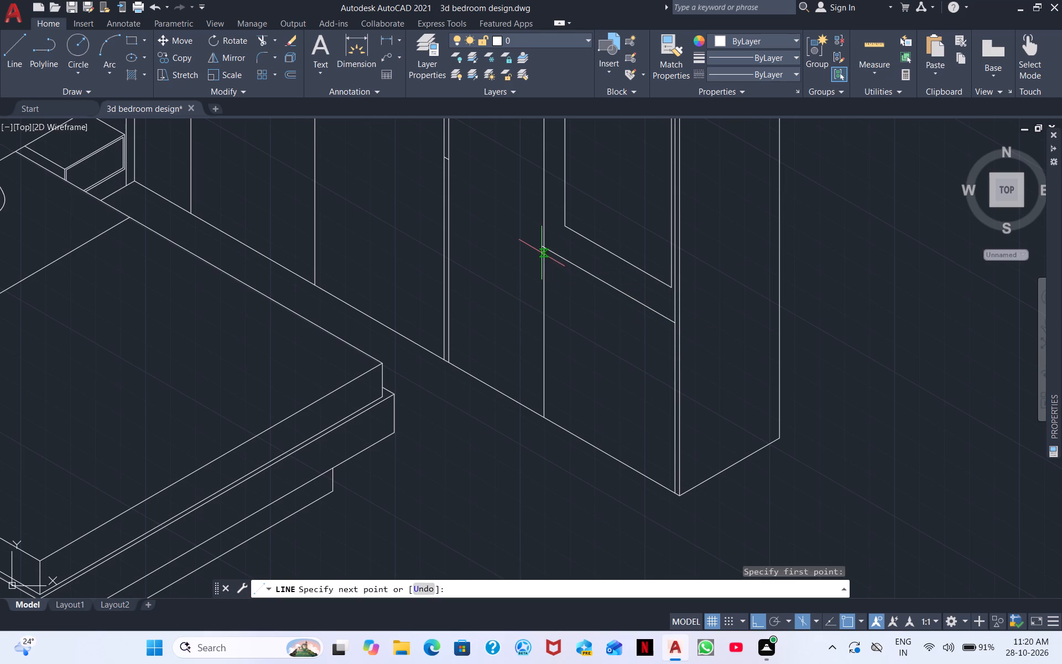
click(542, 253)
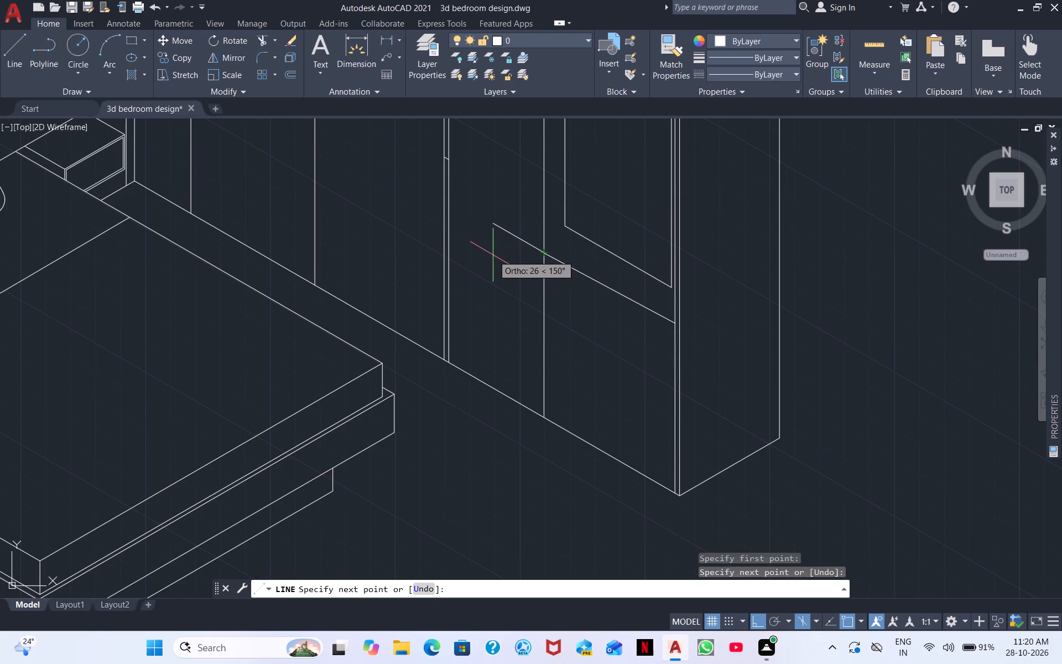
Draw the projecting ledge's top surface with a 210° edge from the divider and a 330° edge back to the offset line.
key(ctrl+F5)
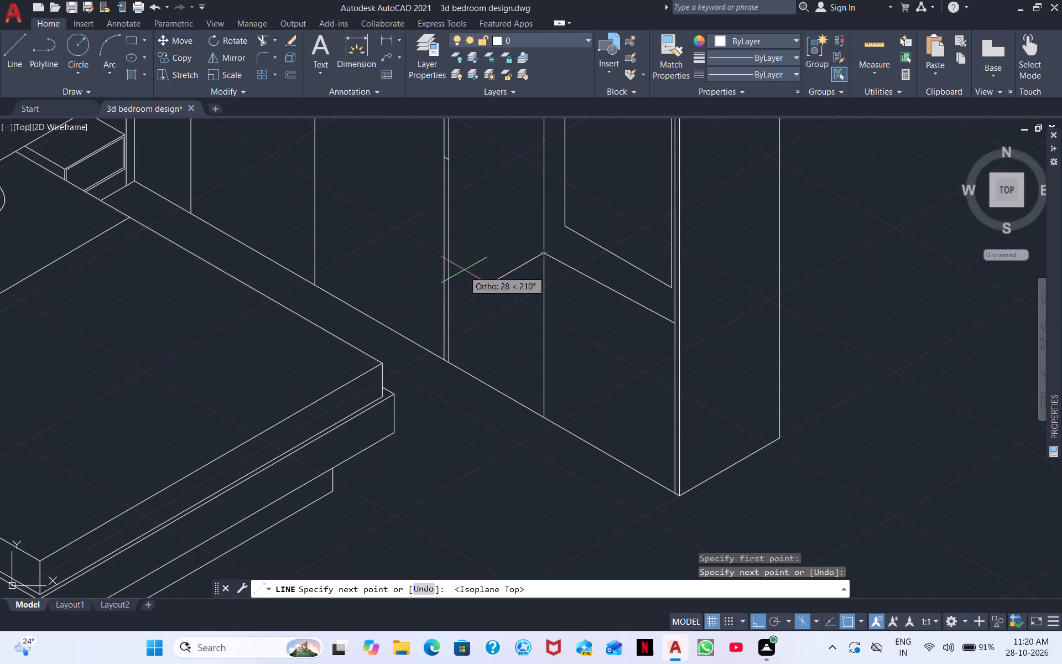
click(493, 272)
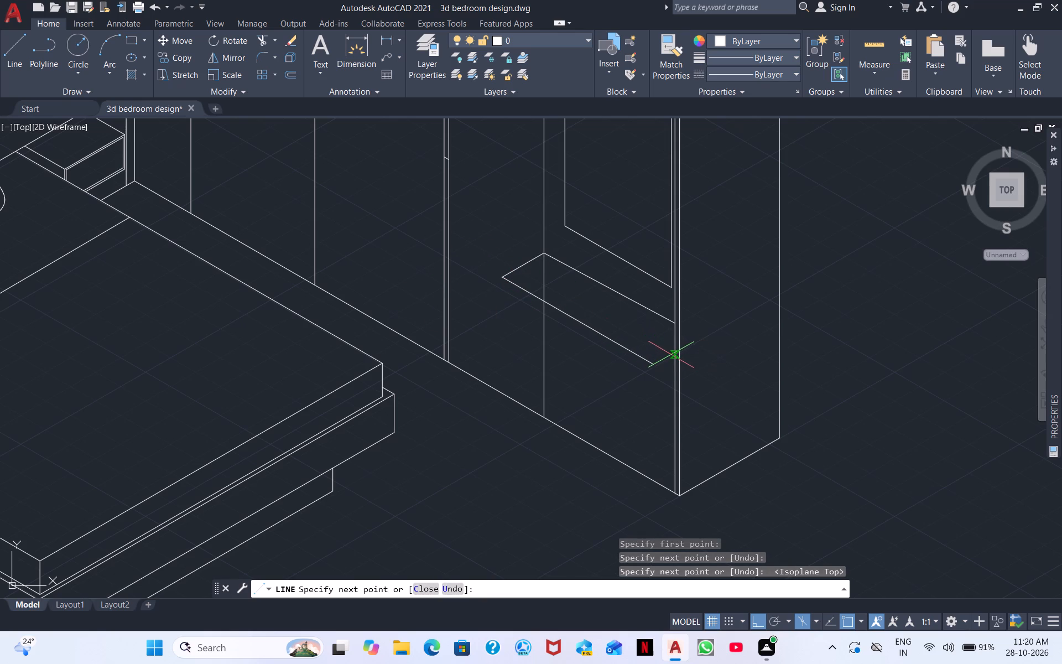
scroll(671, 355, up, 3)
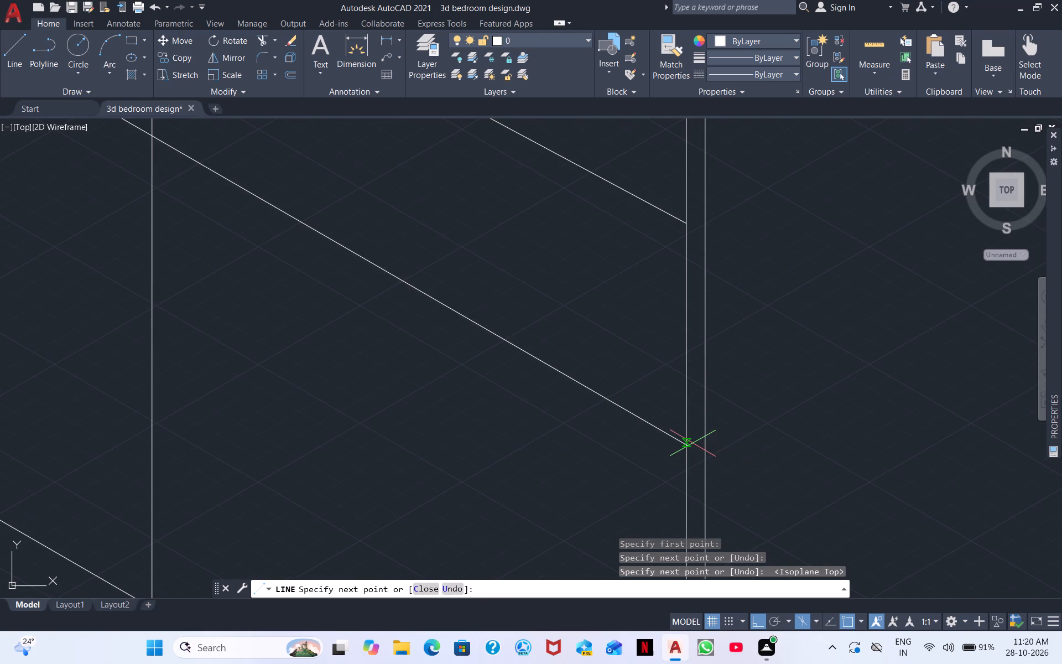
click(693, 443)
key(Escape)
scroll(542, 325, down, 3)
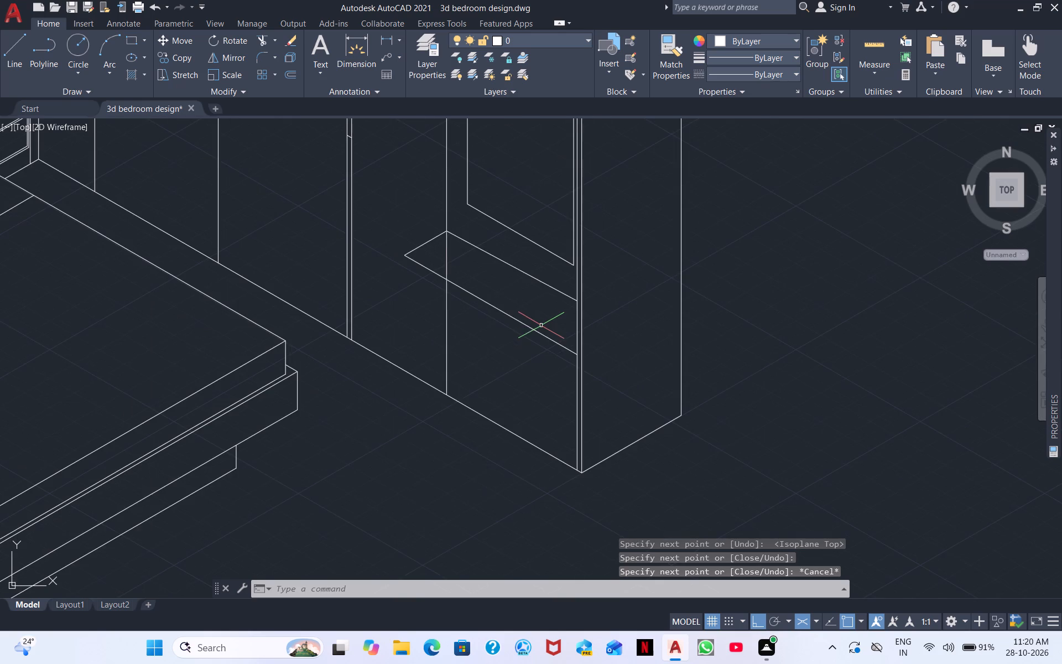
Draw the ledge's front face with a vertical edge about 20 long down from its outer corner and a lower 330° edge to the offset line.
scroll(460, 256, up, 1)
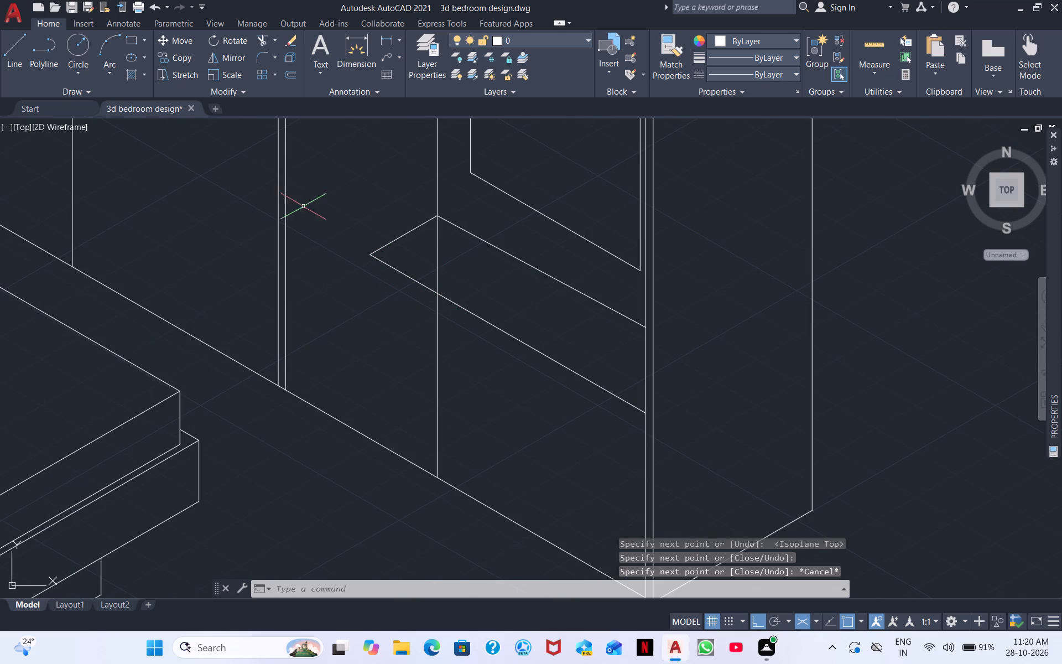
click(7, 47)
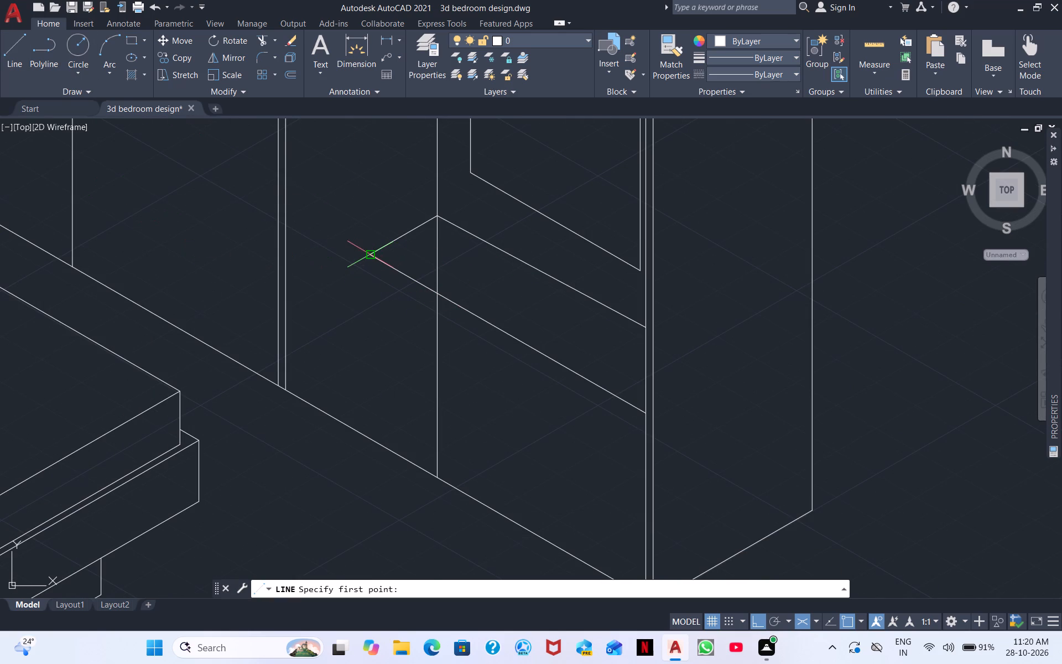
click(374, 257)
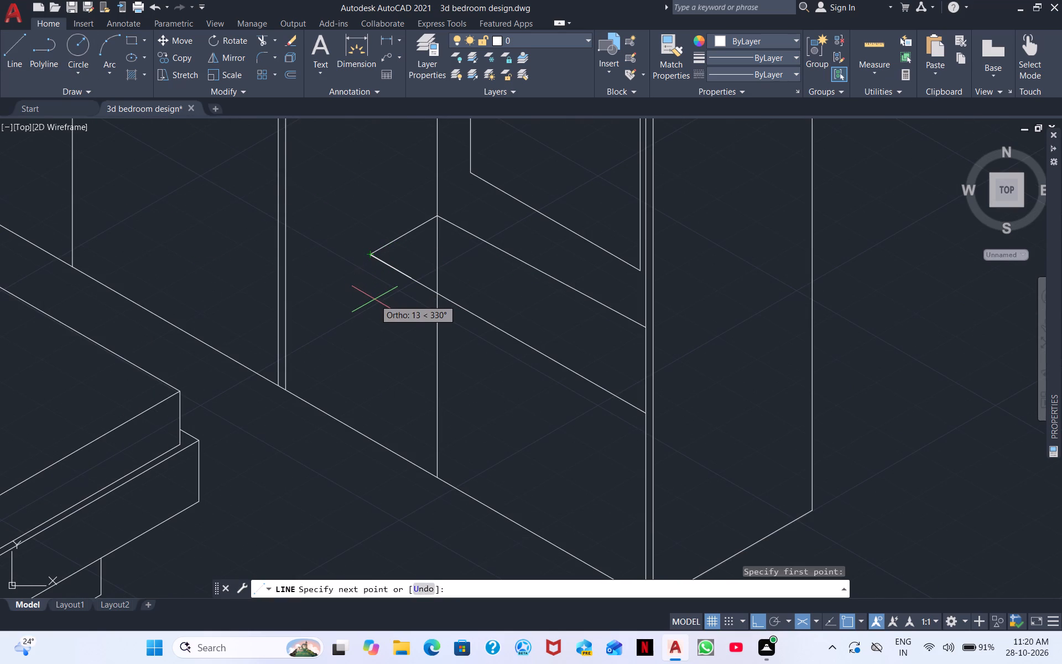
key(F5)
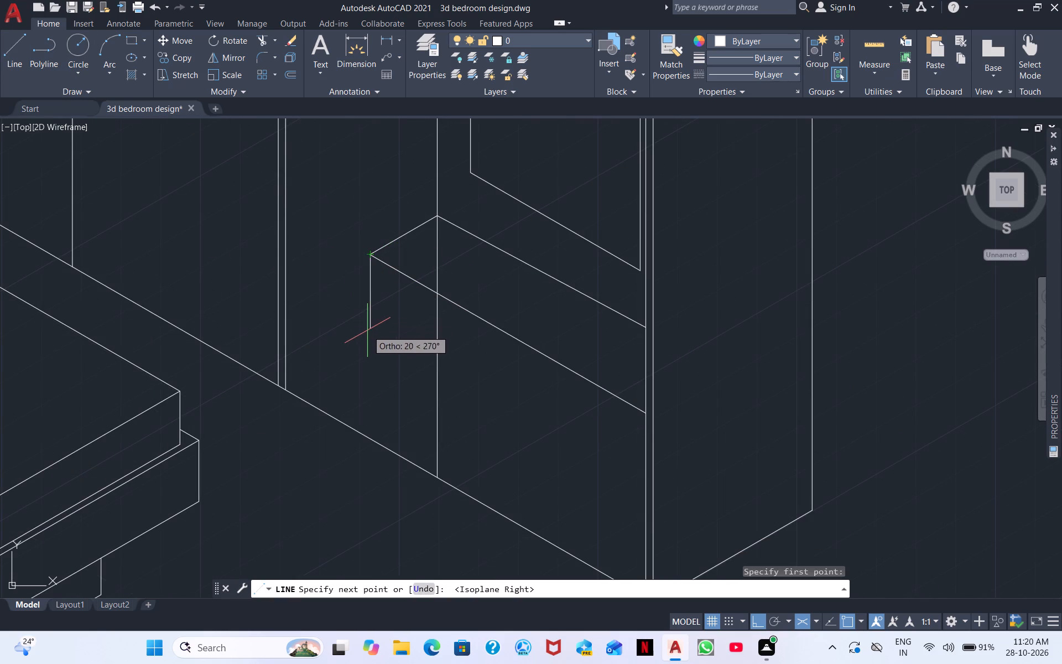
click(367, 330)
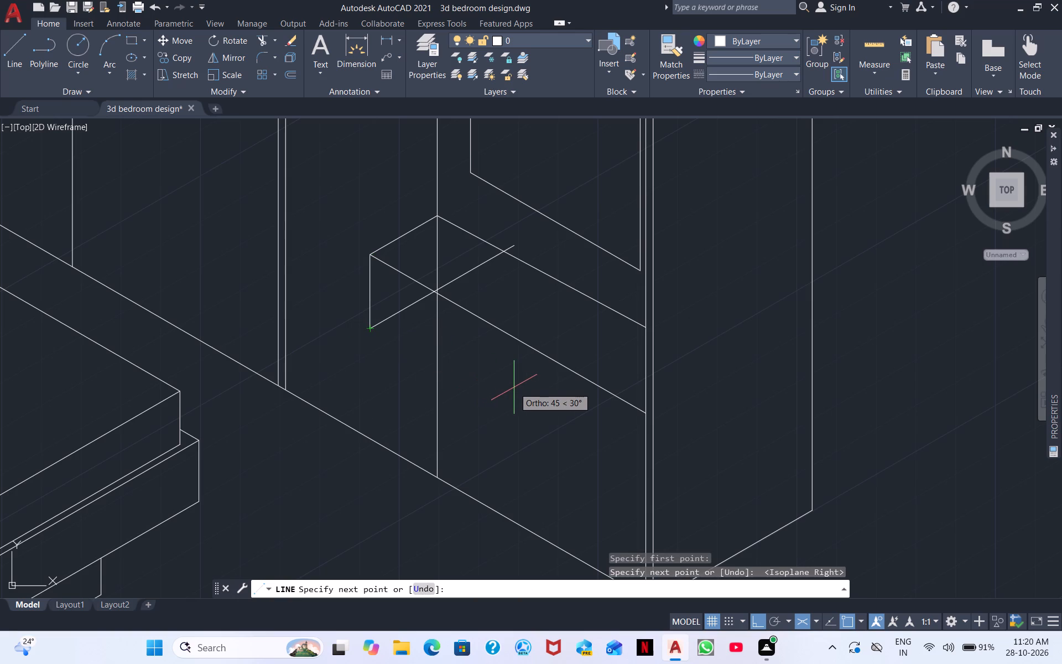
key(F5)
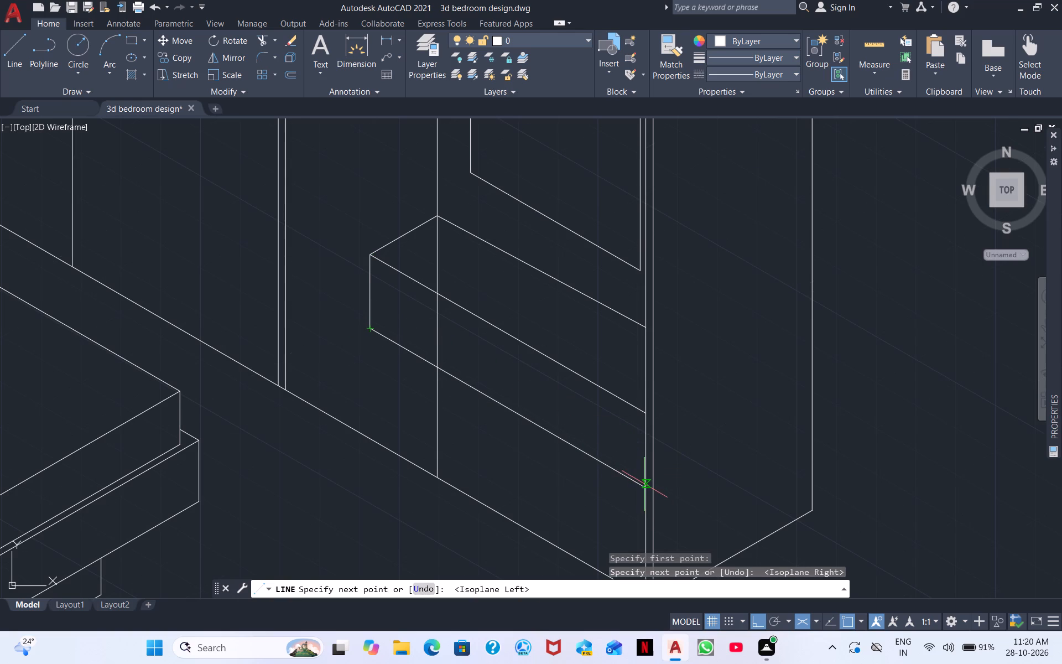
click(644, 484)
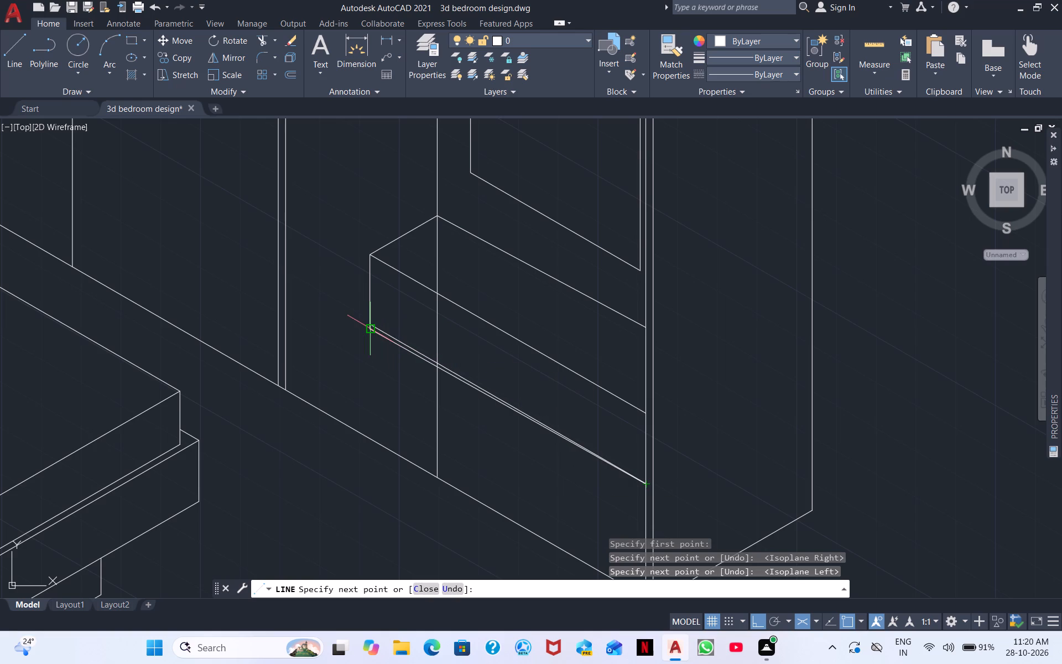
Redraw the ledge's lower edge from the offset line back at 150°, running past the outer vertical edge.
scroll(369, 324, up, 3)
click(334, 289)
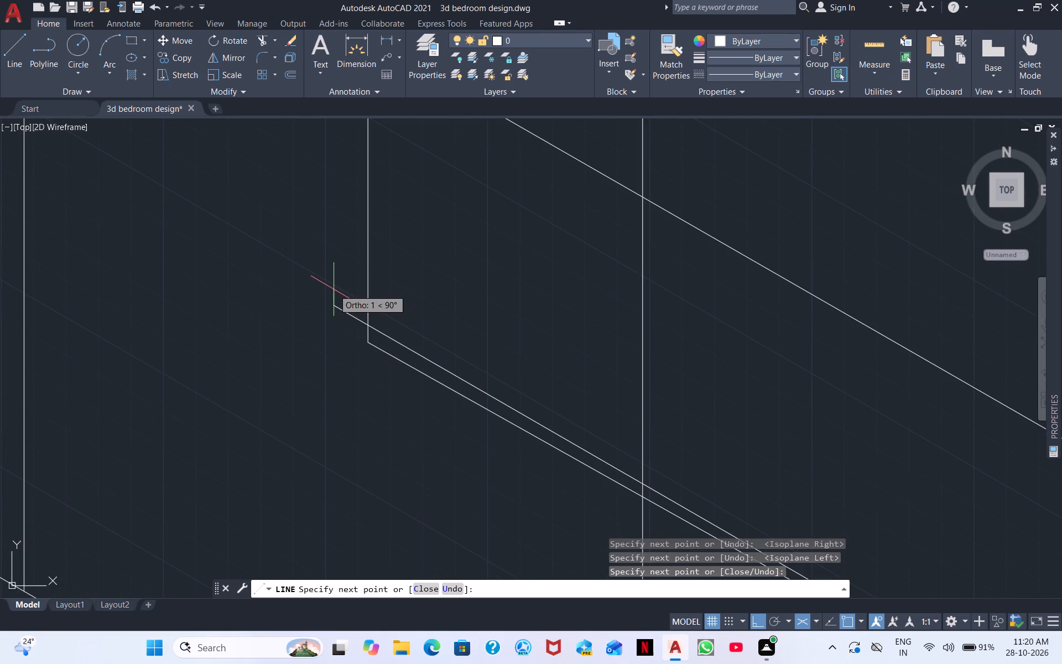
key(Escape)
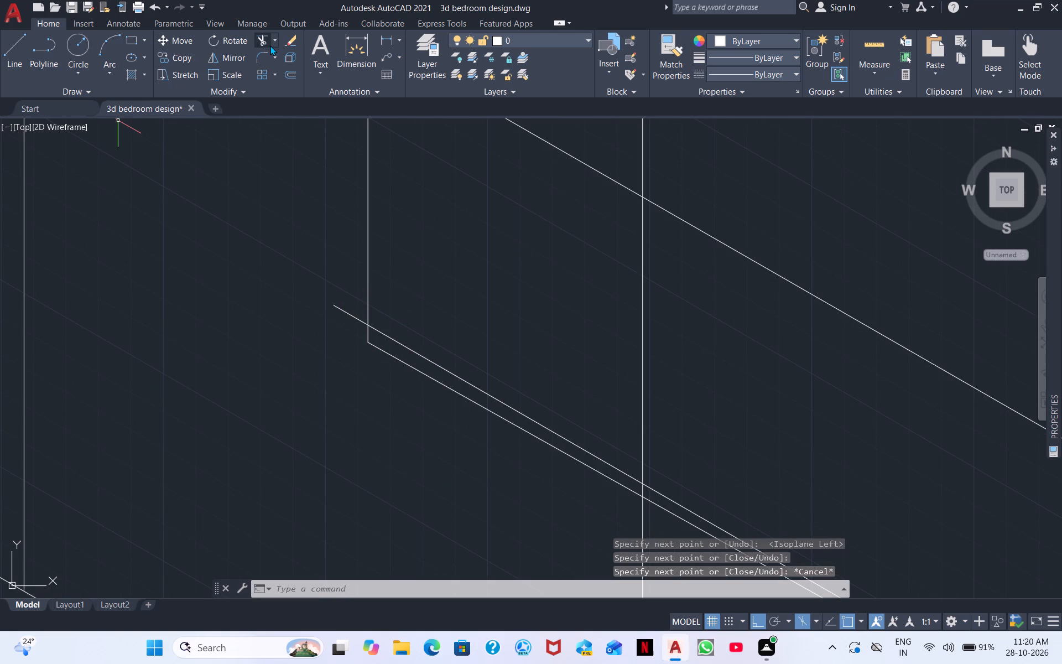
Trim the stub below the ledge's outer vertical edge and remove both pieces of the superseded lower edge.
click(270, 45)
drag(291, 112, 293, 117)
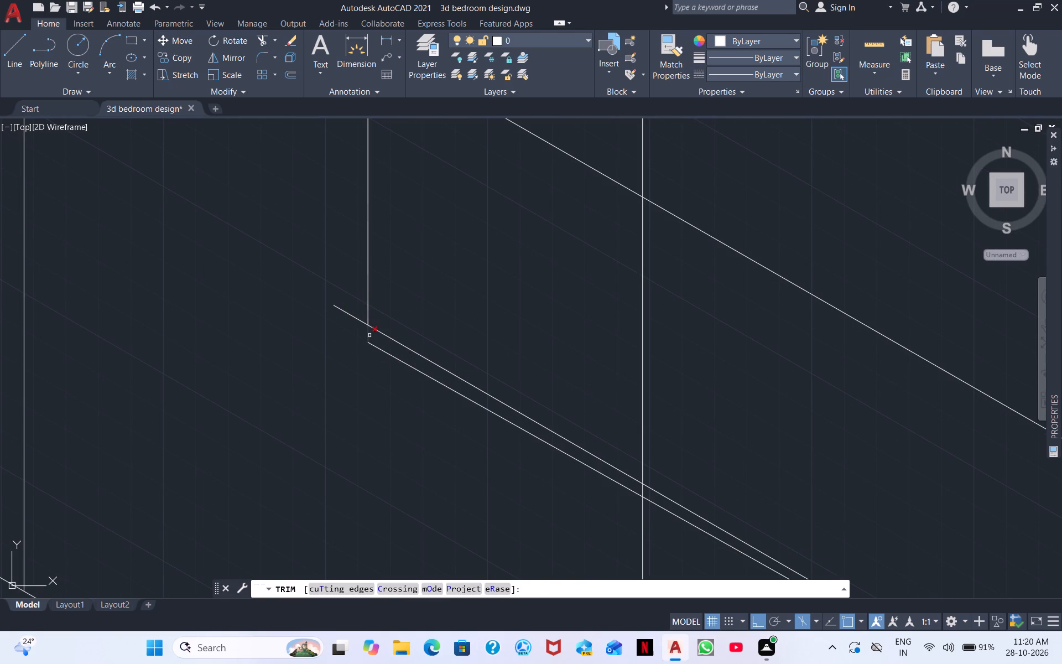
click(369, 335)
click(380, 348)
scroll(473, 290, down, 1)
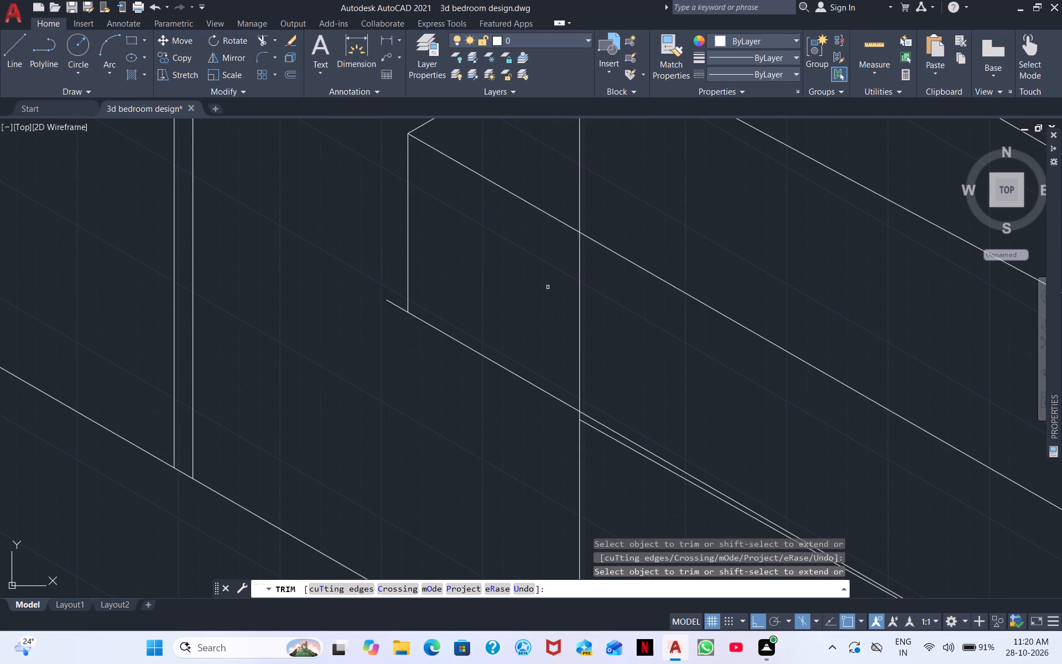
click(598, 429)
scroll(715, 345, down, 2)
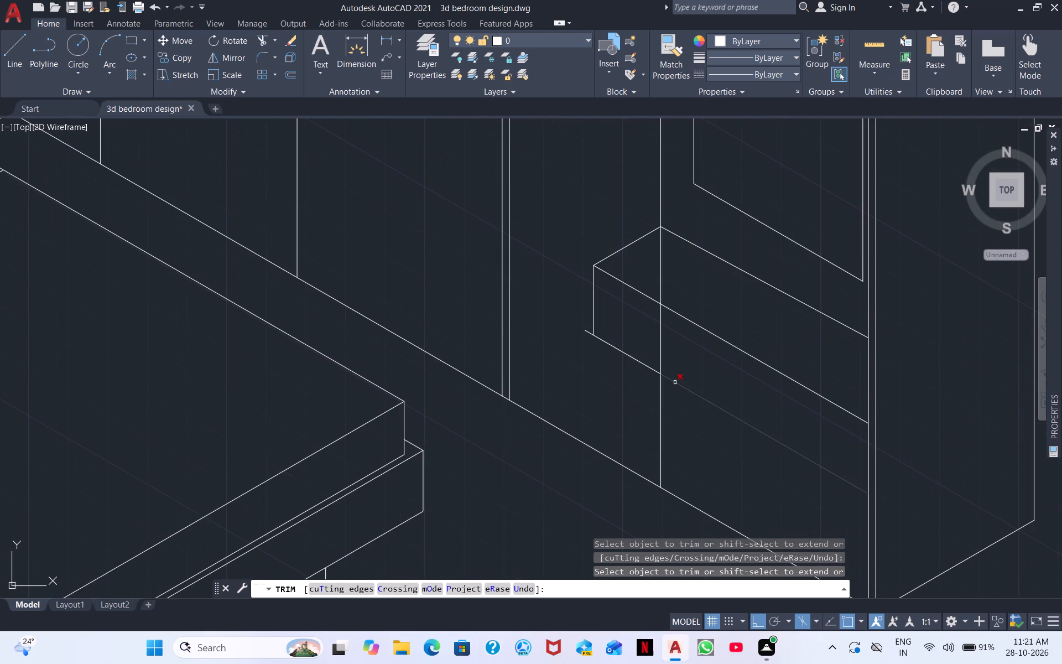
Trim the divider where it crosses the ledge's front face and top surface, and the lower edge's overrun past the outer corner.
drag(640, 344, 680, 364)
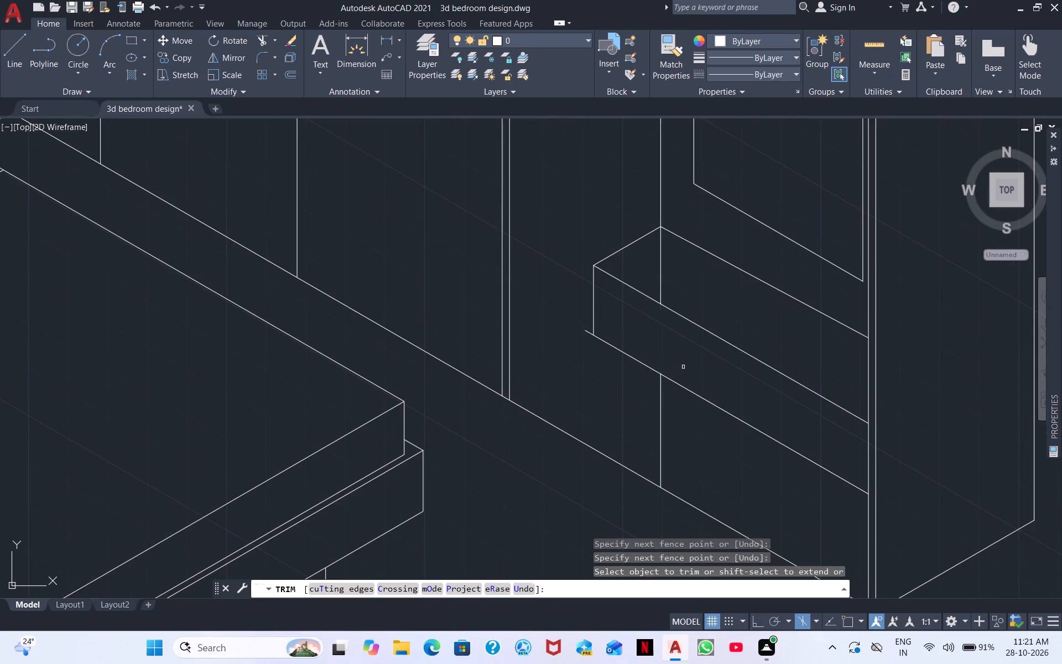
drag(668, 272, 660, 271)
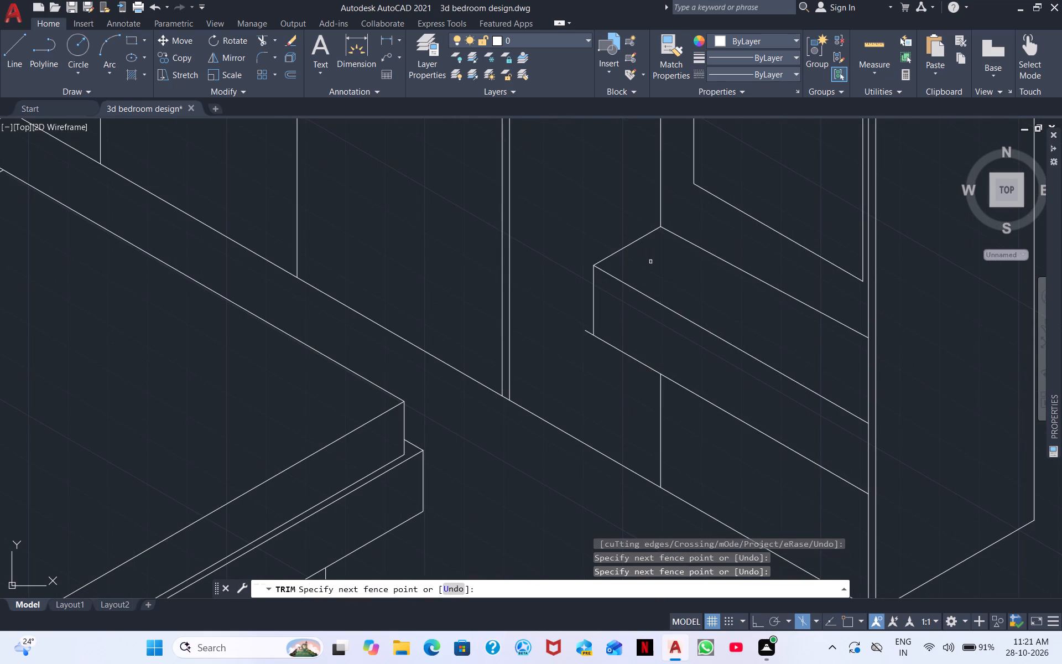
click(650, 262)
click(586, 331)
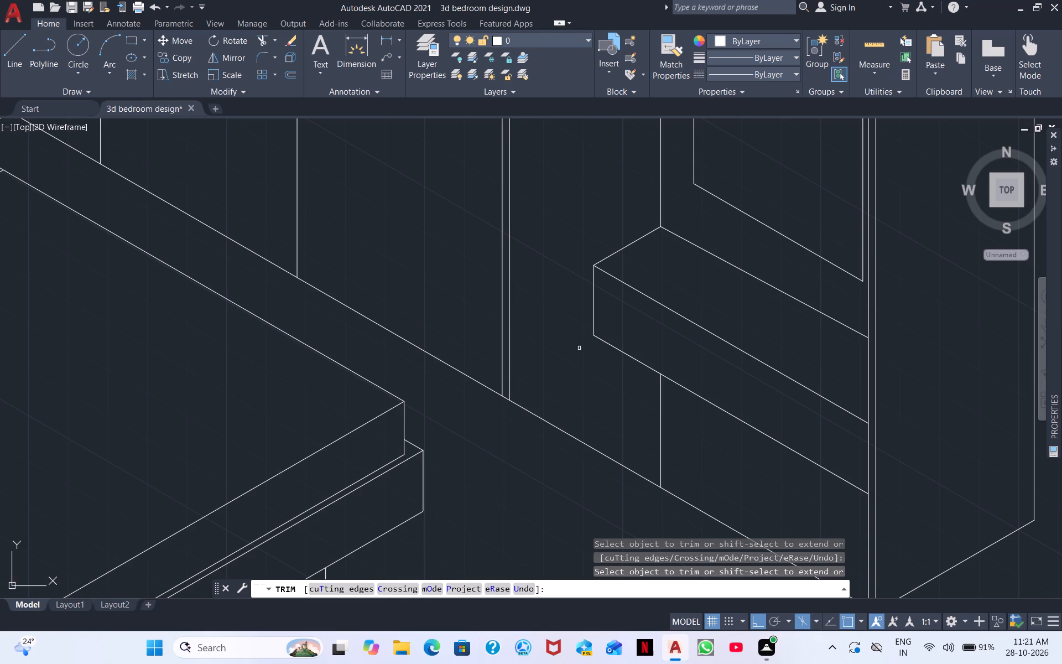
scroll(637, 347, down, 1)
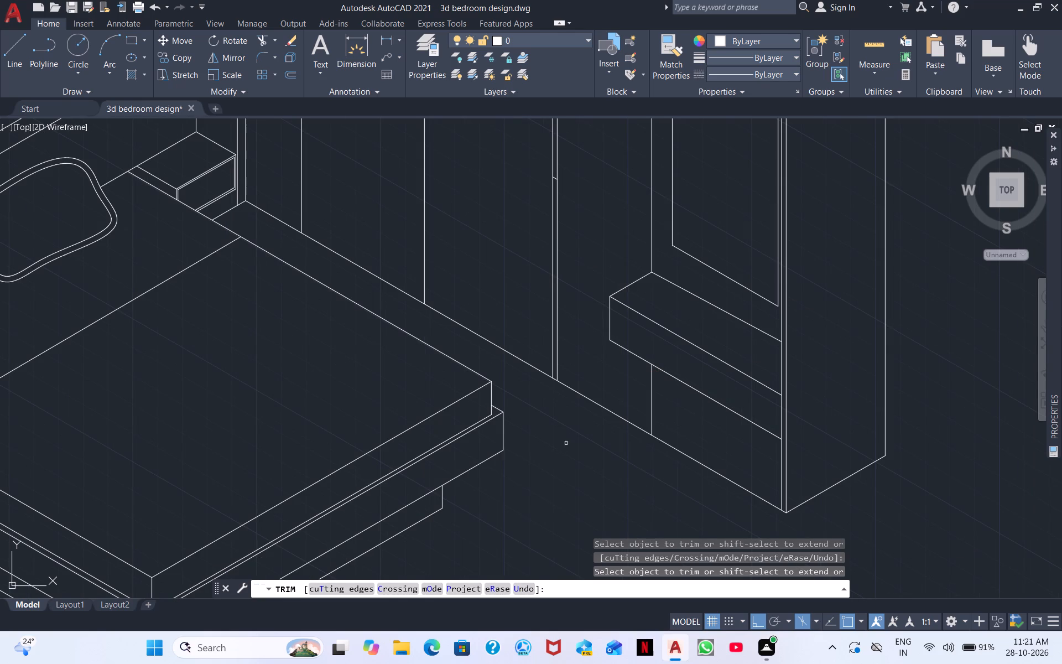
right_click(565, 445)
click(614, 254)
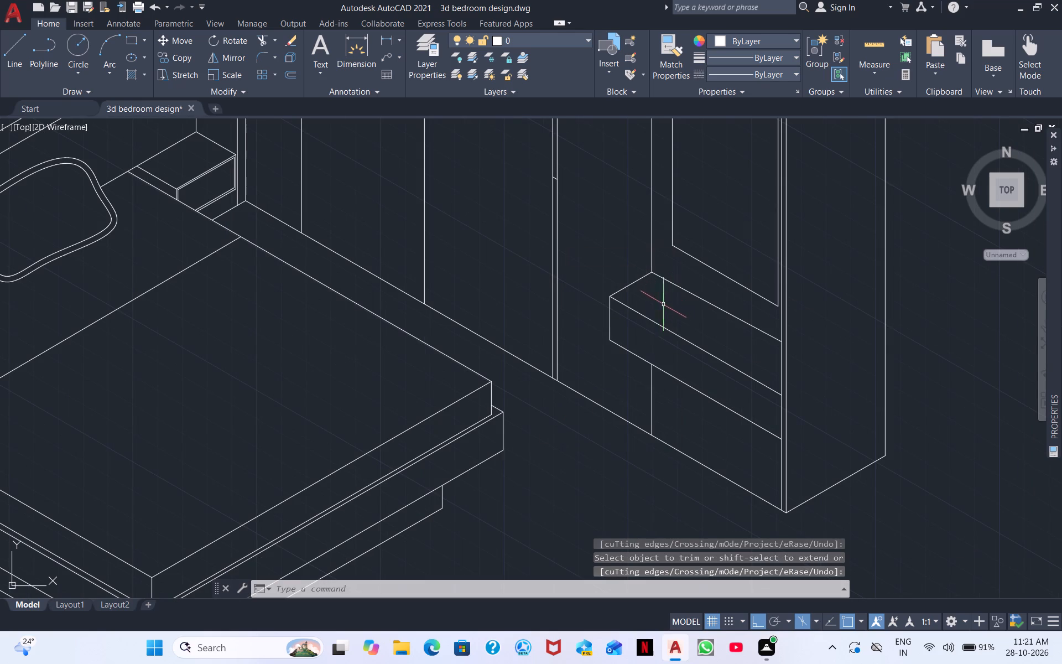
Divide the ledge's front face near its middle with a vertical line from its top edge, trimmed at the lower edge.
scroll(590, 221, up, 2)
scroll(590, 221, down, 4)
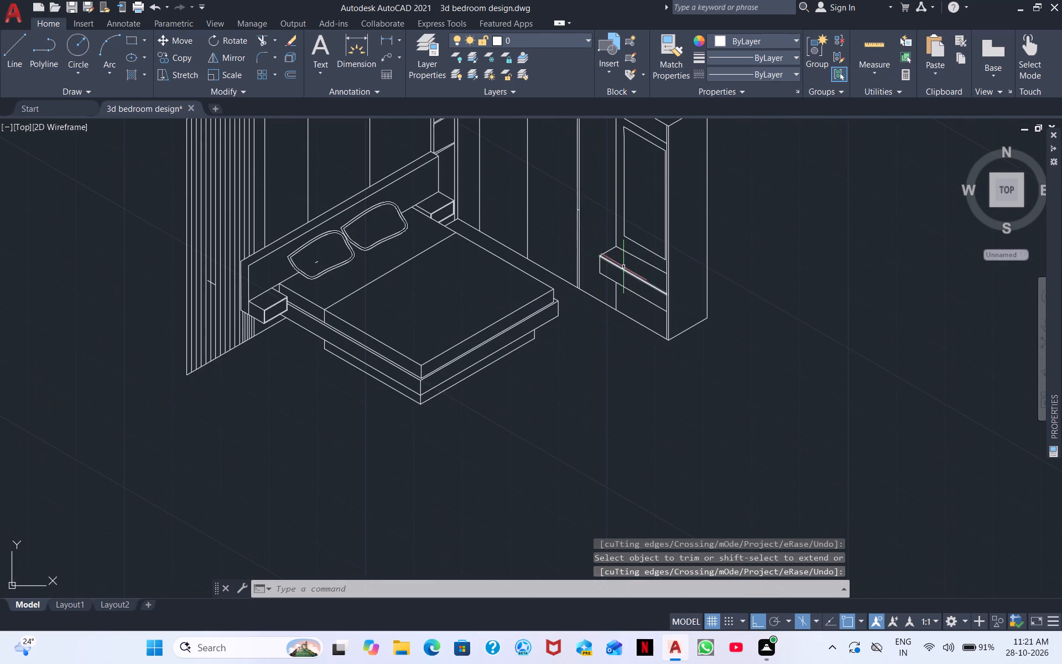
scroll(625, 268, down, 1)
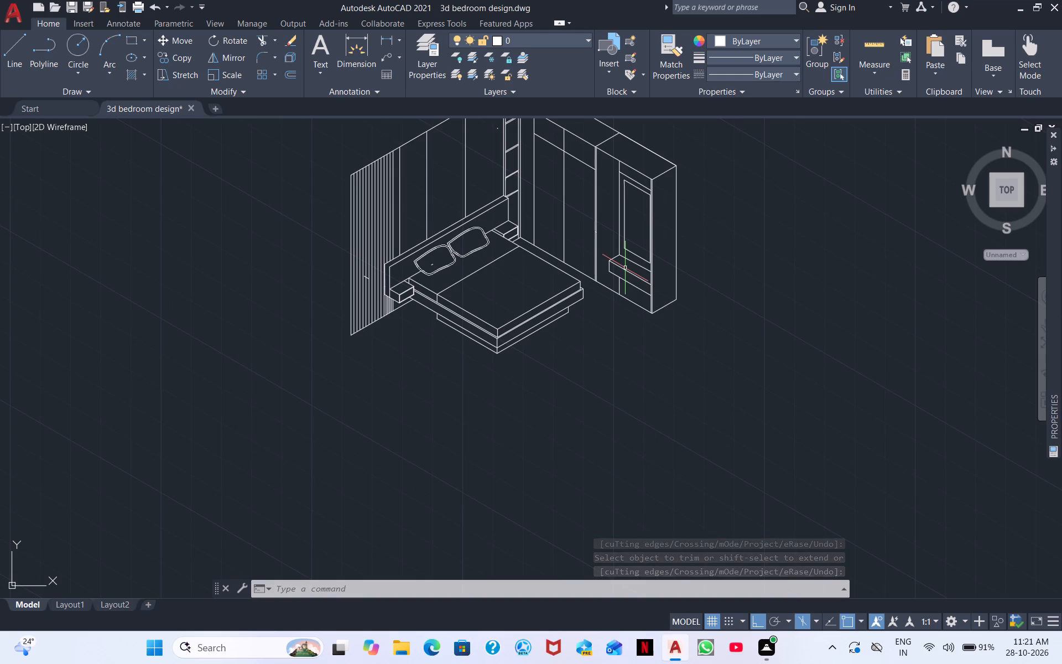
scroll(627, 264, up, 4)
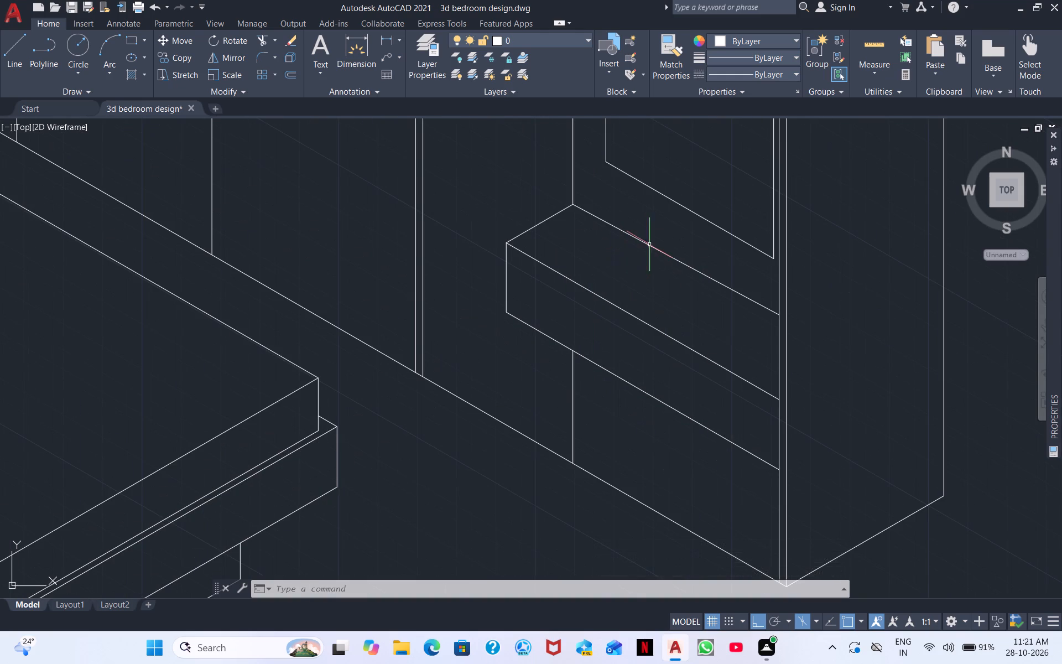
click(16, 50)
scroll(594, 310, up, 1)
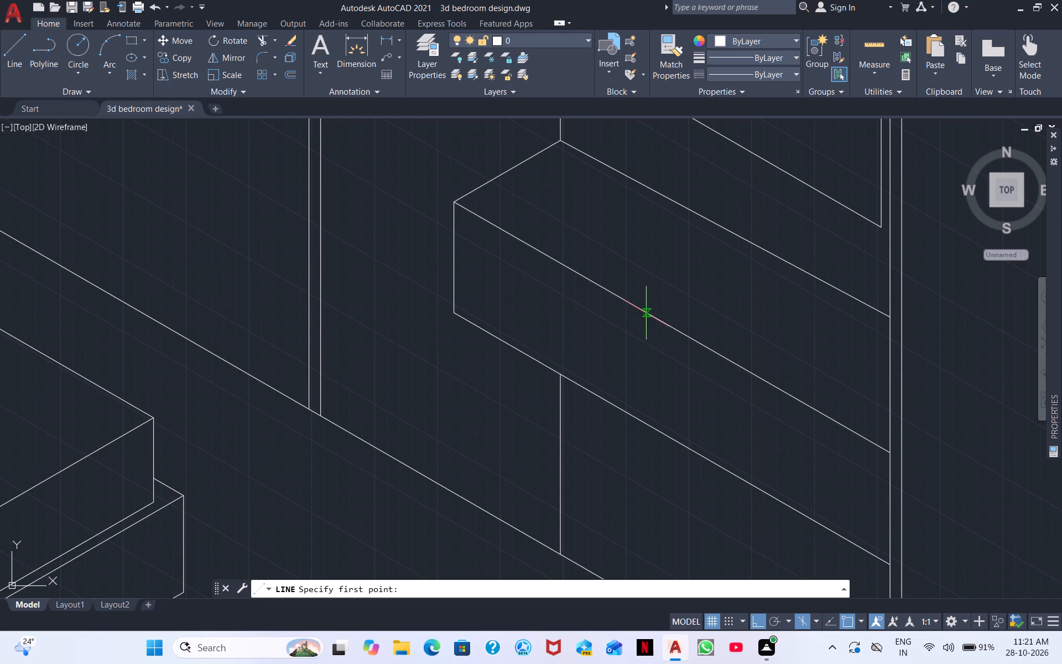
click(691, 340)
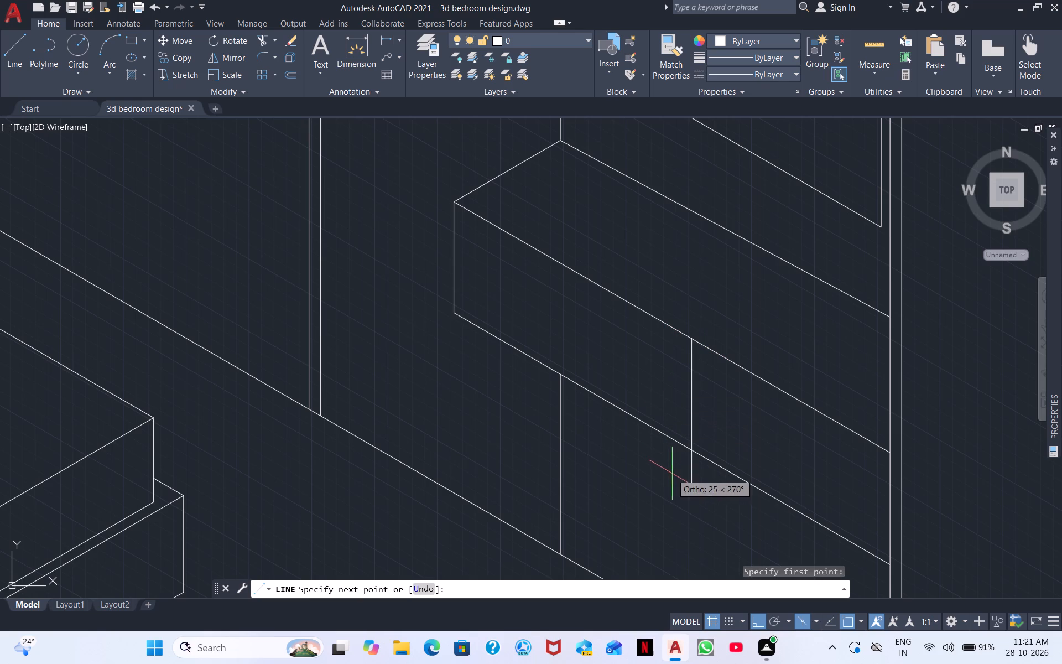
click(675, 486)
key(Escape)
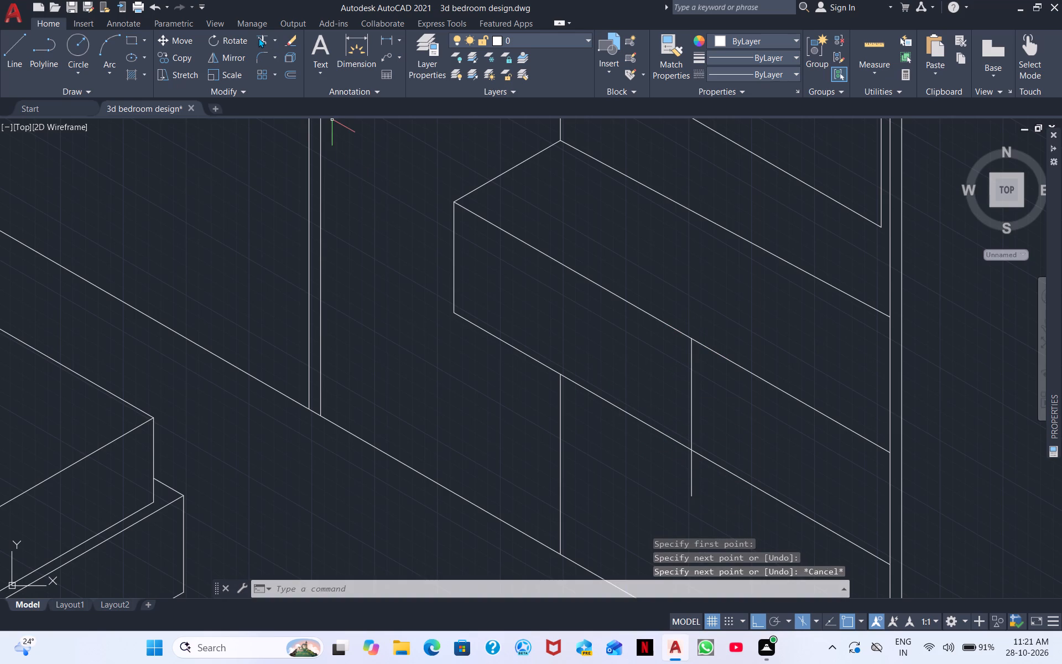
click(258, 38)
click(691, 471)
right_click(674, 498)
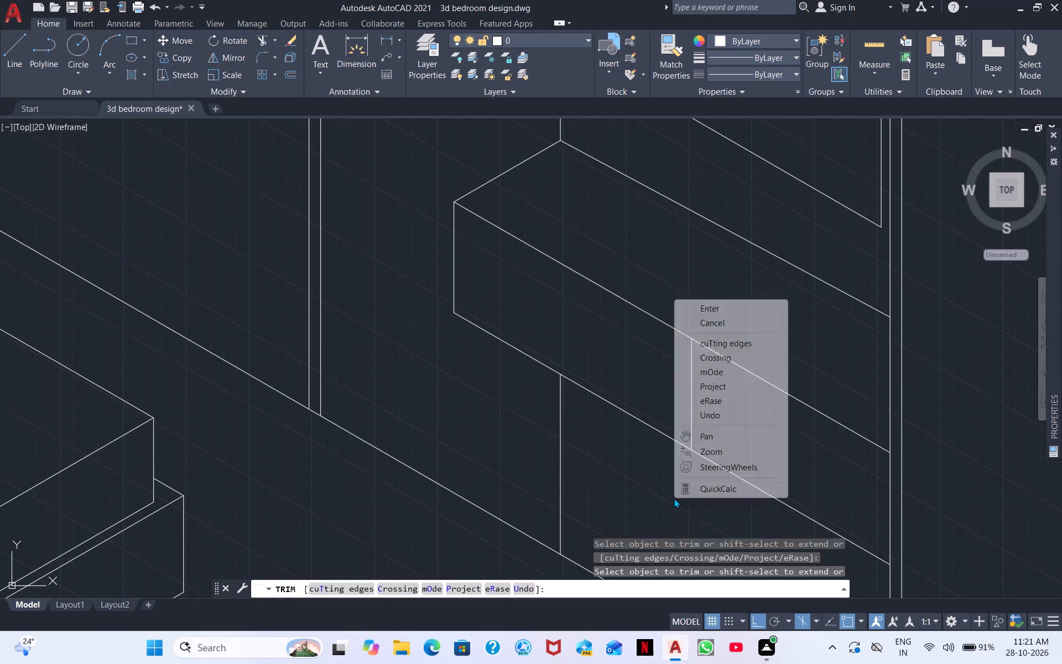
click(711, 307)
Draw a near-vertical inset line just inside the ledge's outer vertical edge, ending on the front face's lower edge.
right_click(773, 316)
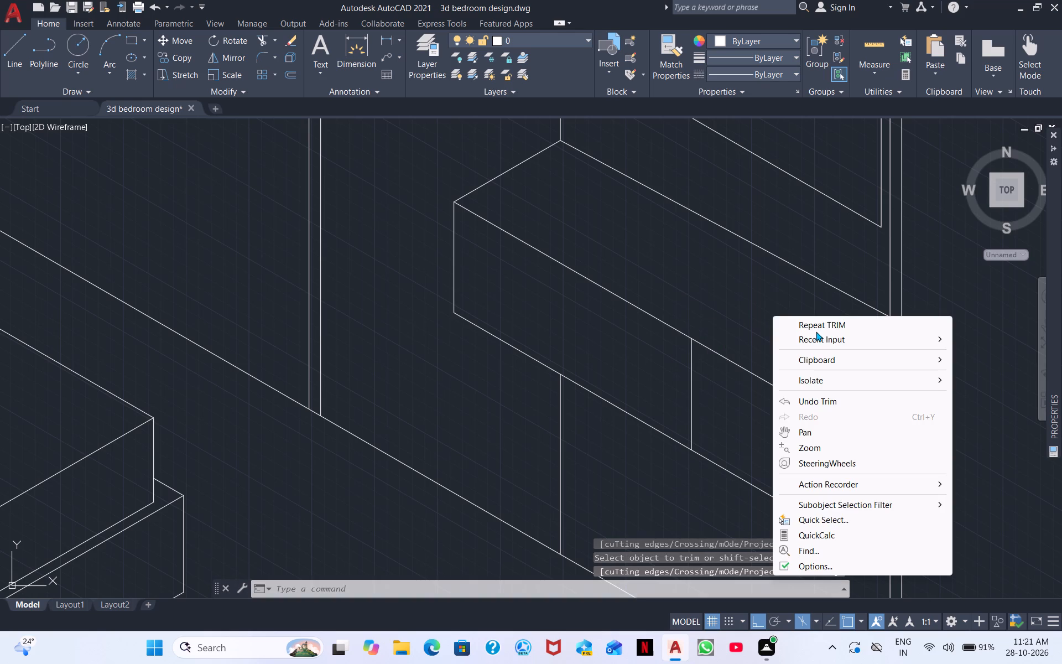
click(819, 340)
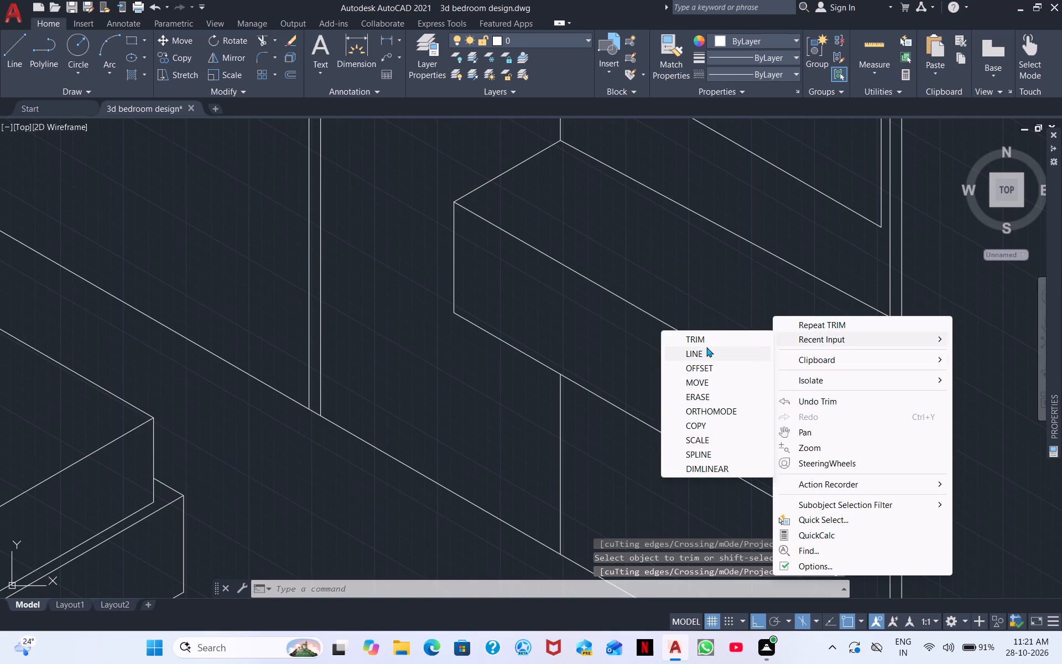
click(706, 347)
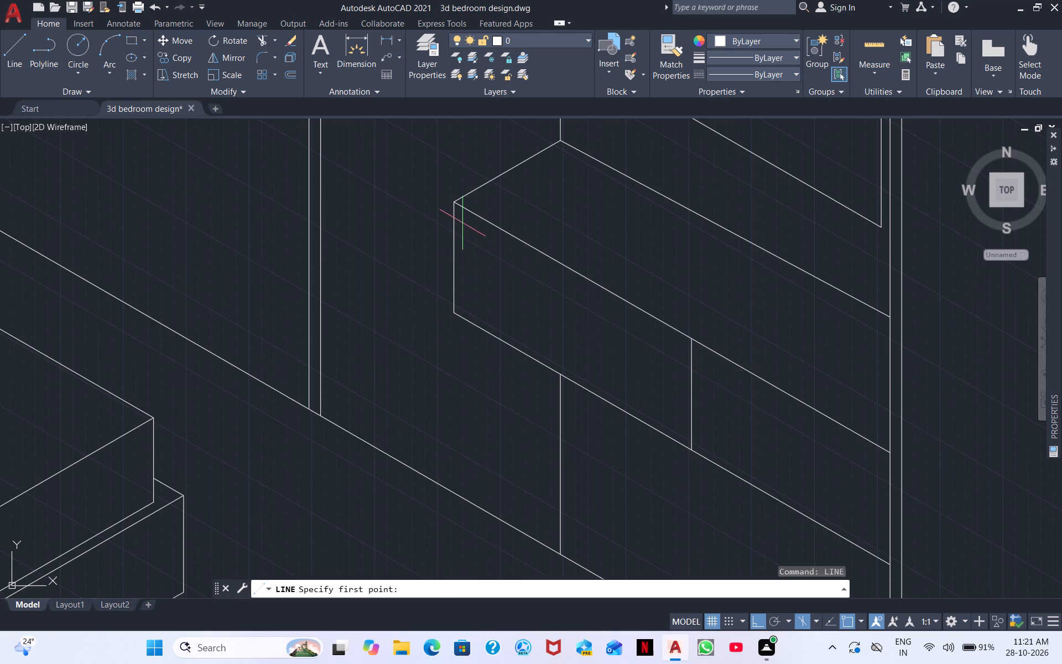
click(462, 223)
click(466, 308)
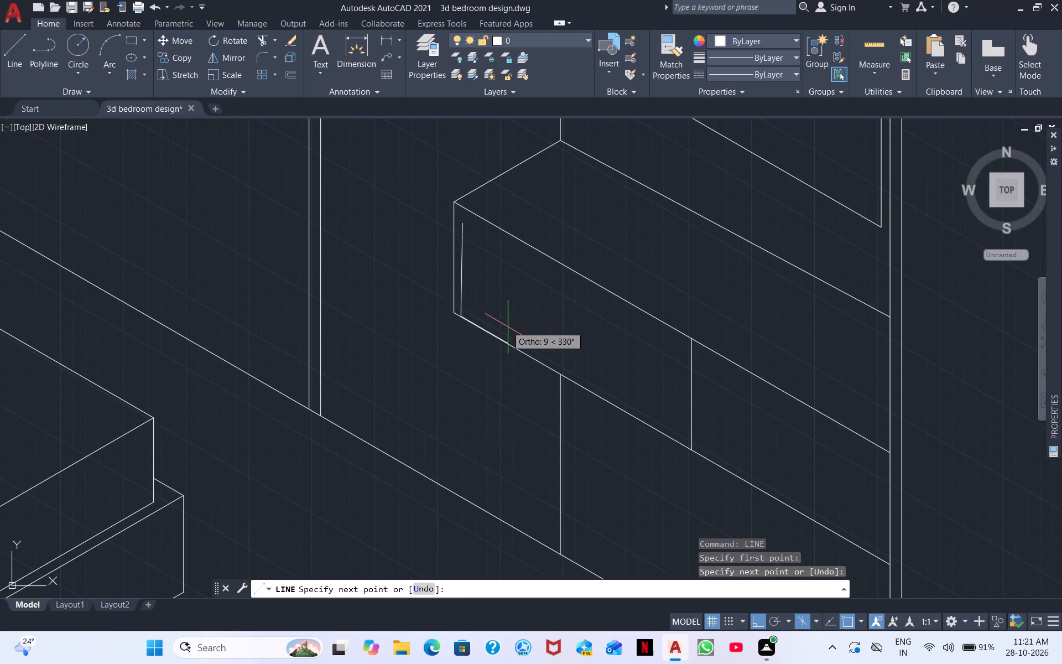
key(Escape)
Extend the inset line upward and outline the outer front panel with a 330° top edge, a vertical about 16 long and a 150° lower edge.
right_click(514, 294)
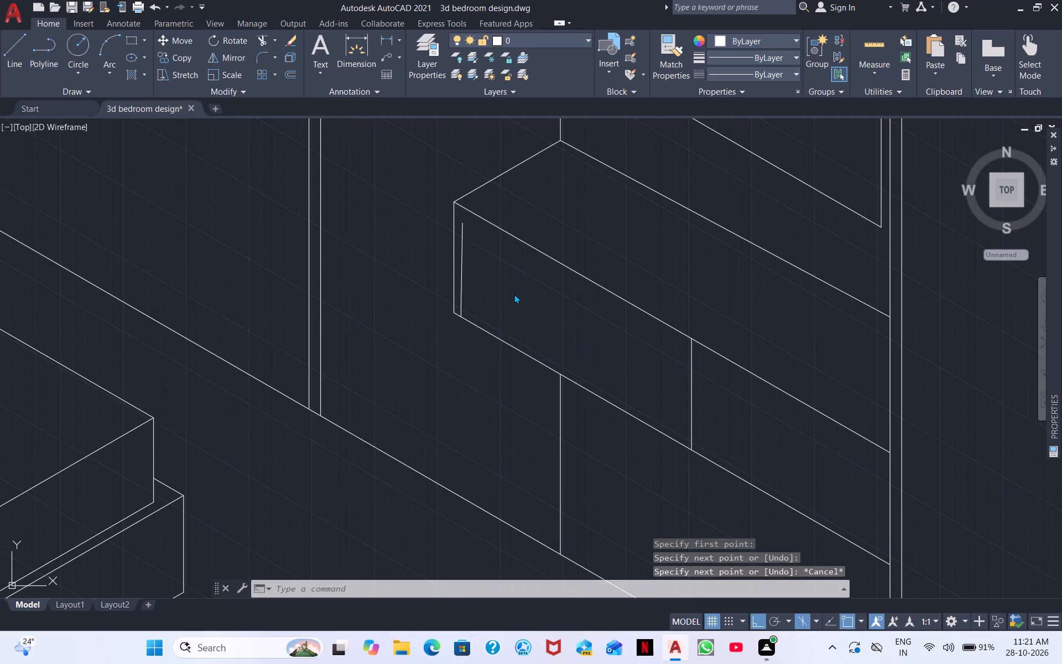
click(557, 302)
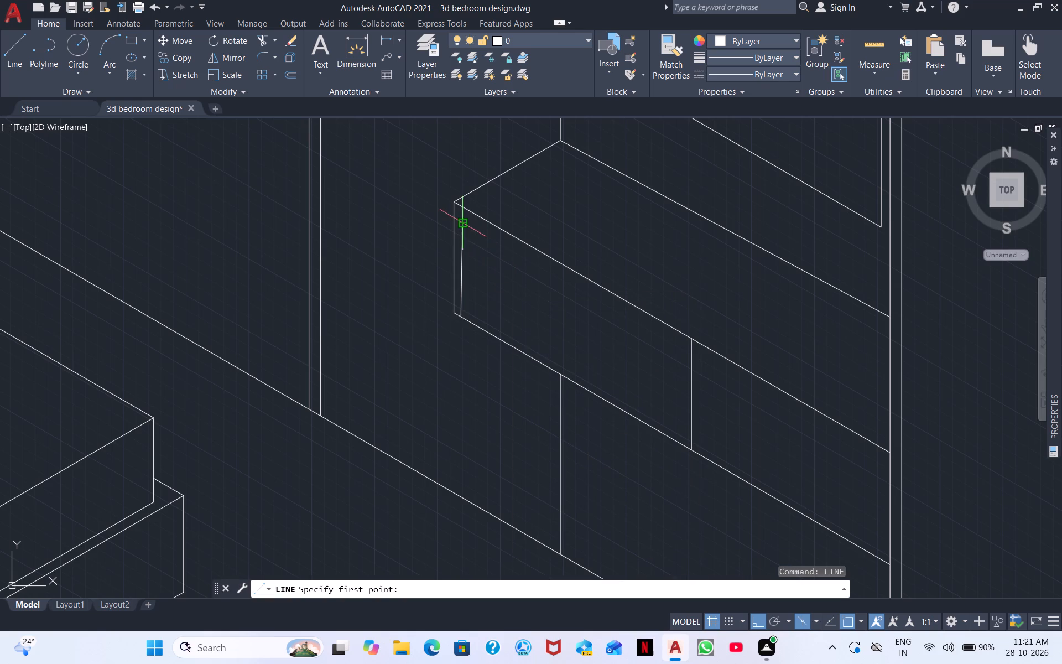
scroll(466, 226, up, 4)
middle_drag(450, 222, 482, 331)
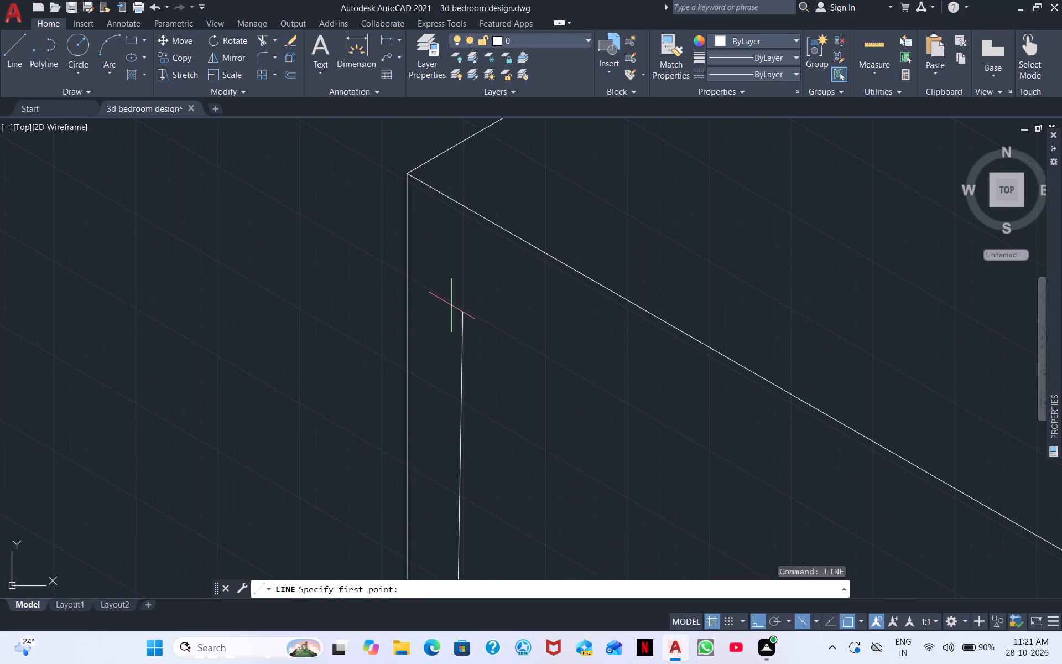
click(464, 312)
click(467, 263)
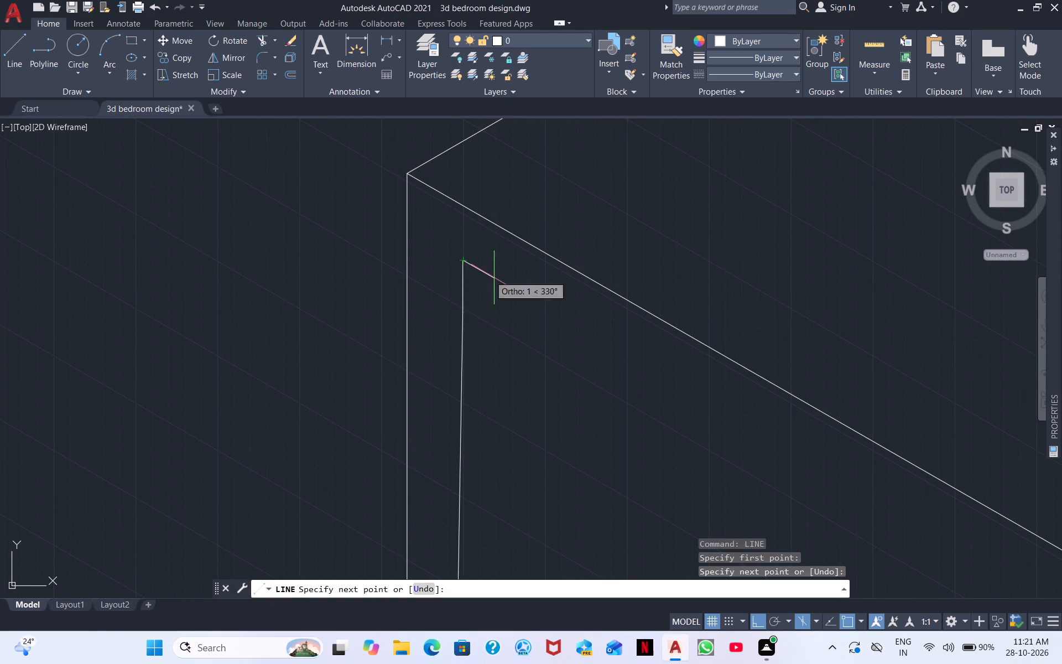
middle_drag(687, 404, 552, 230)
scroll(581, 264, down, 3)
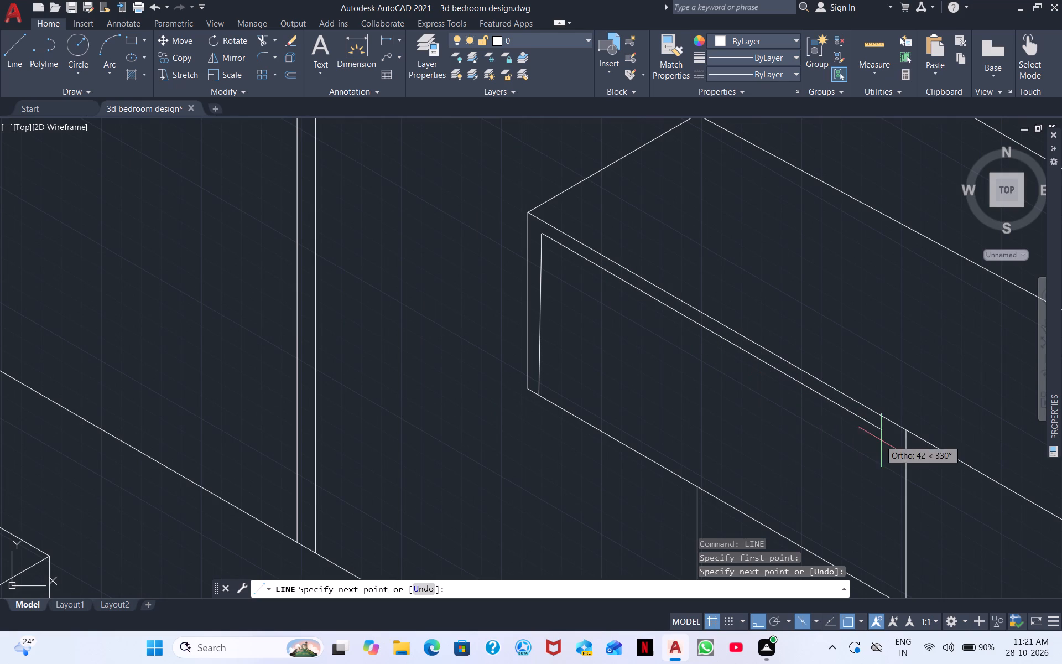
click(893, 441)
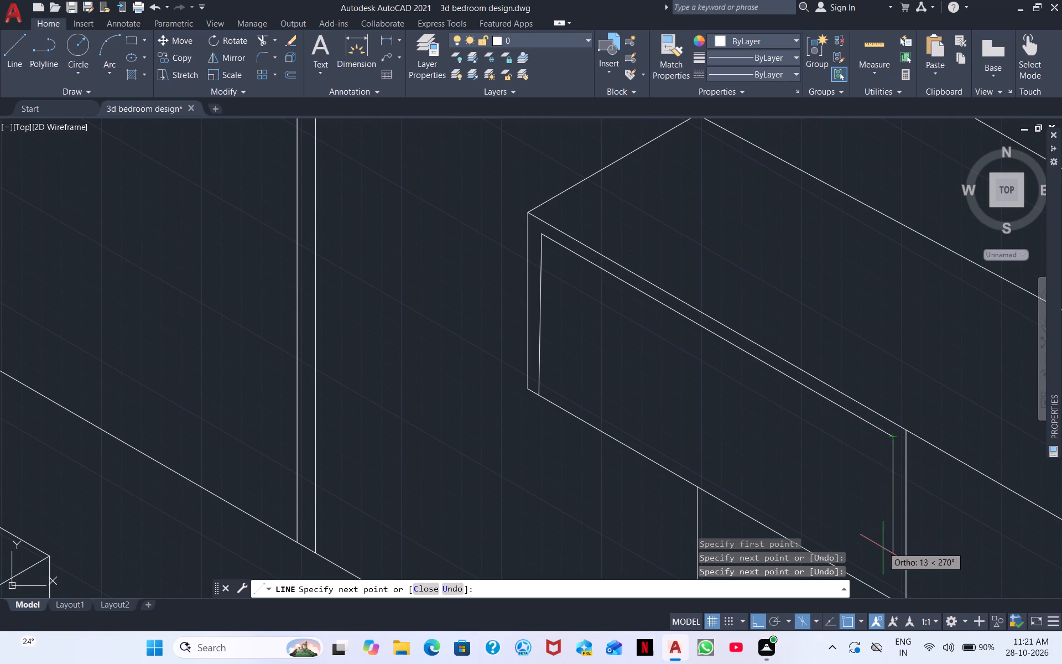
middle_drag(891, 582, 842, 388)
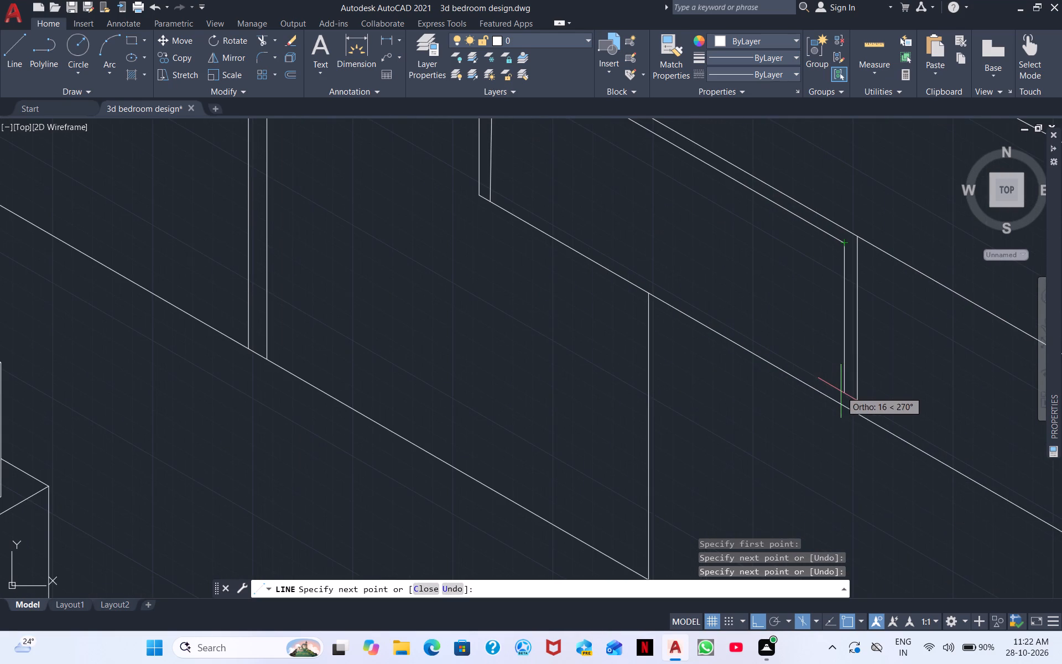
click(841, 391)
middle_drag(722, 339, 850, 456)
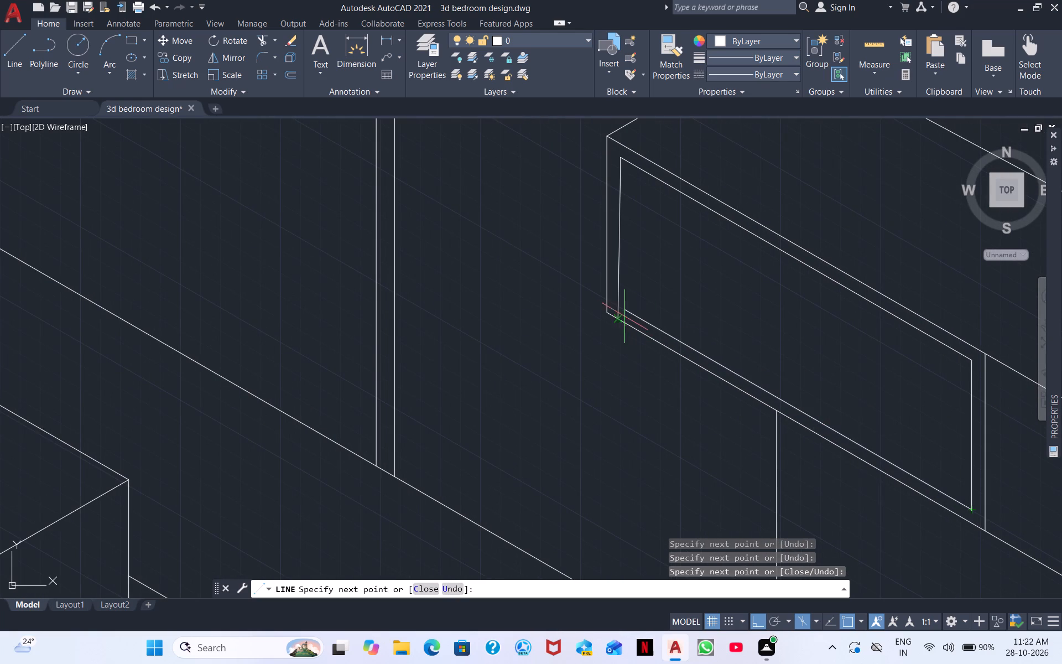
scroll(616, 304, up, 3)
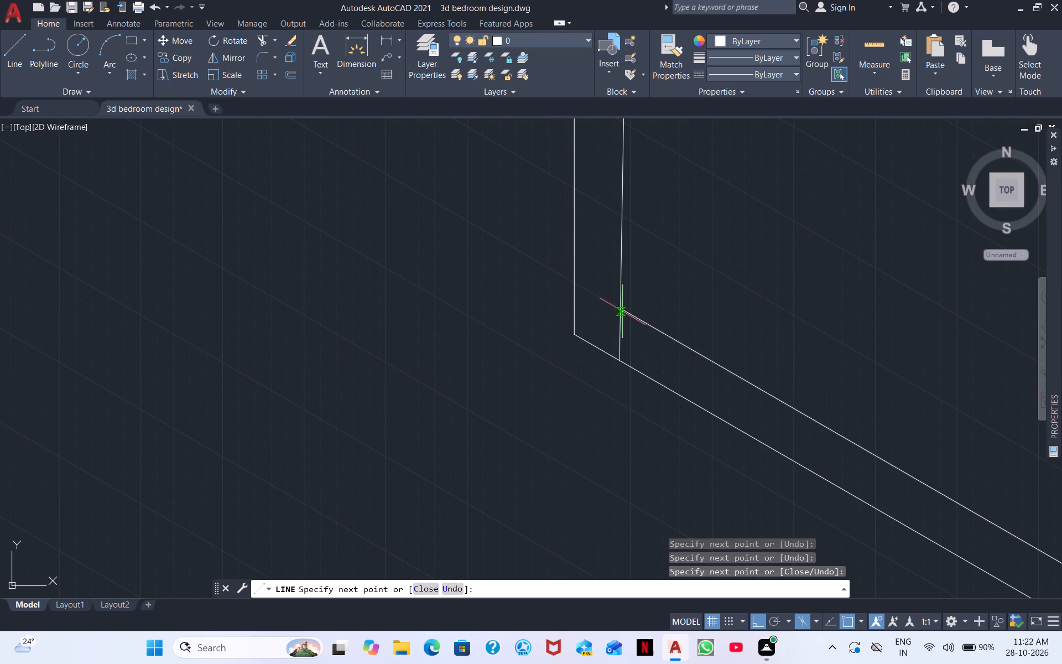
click(612, 304)
key(Escape)
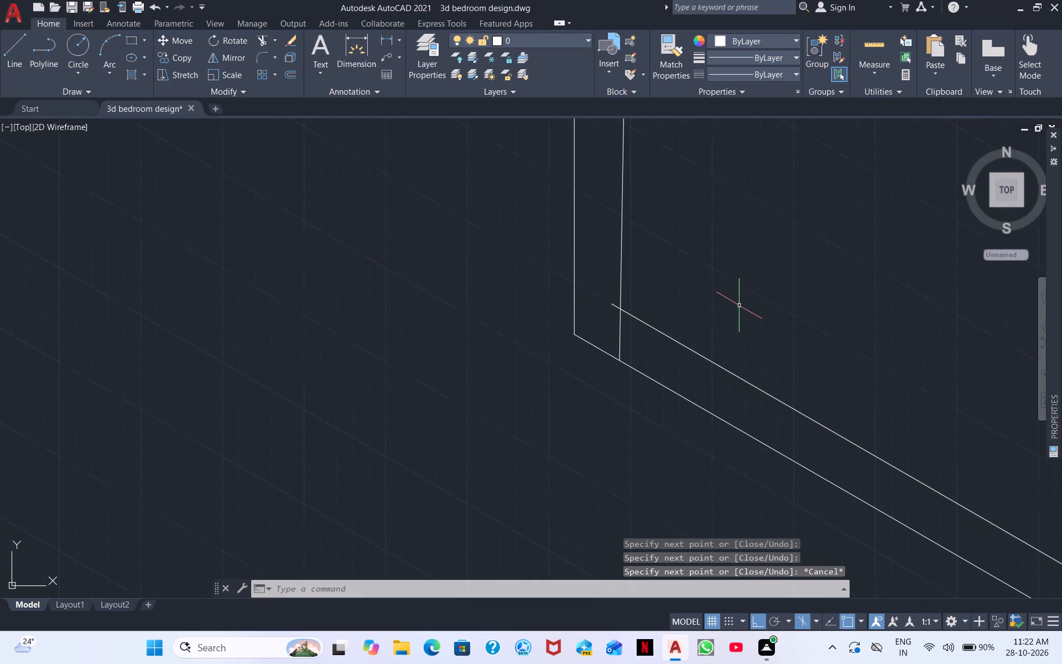
Start the second front panel's outline with a vertical beside the dividing line and a lower edge to the front edge's offset line.
scroll(739, 305, down, 2)
middle_drag(782, 314, 607, 270)
scroll(612, 269, down, 1)
middle_drag(772, 332, 485, 263)
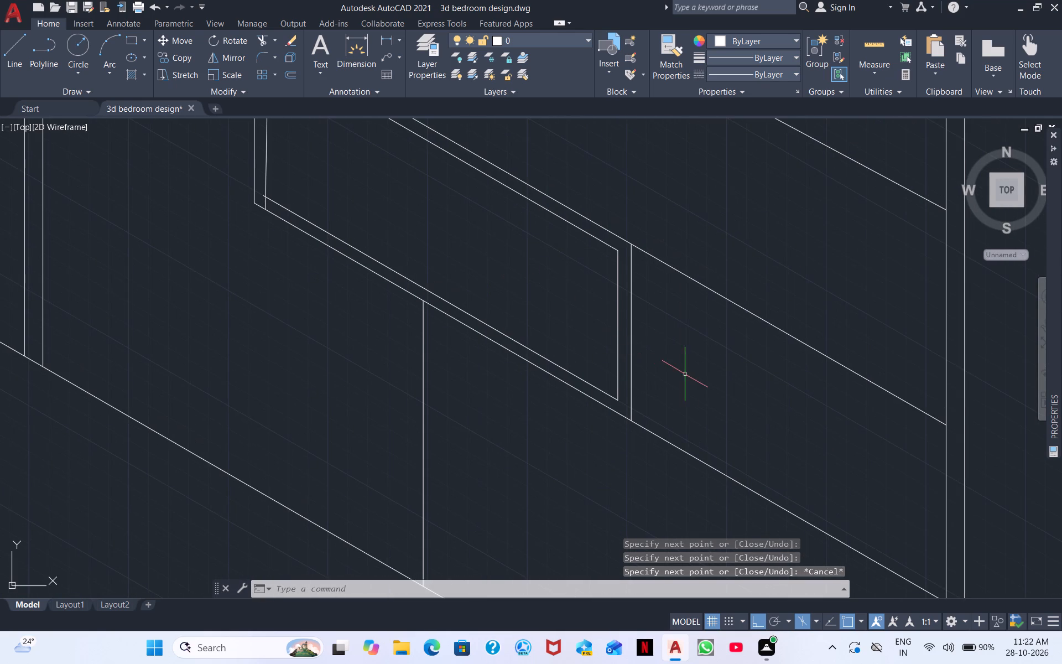
right_click(690, 376)
click(758, 125)
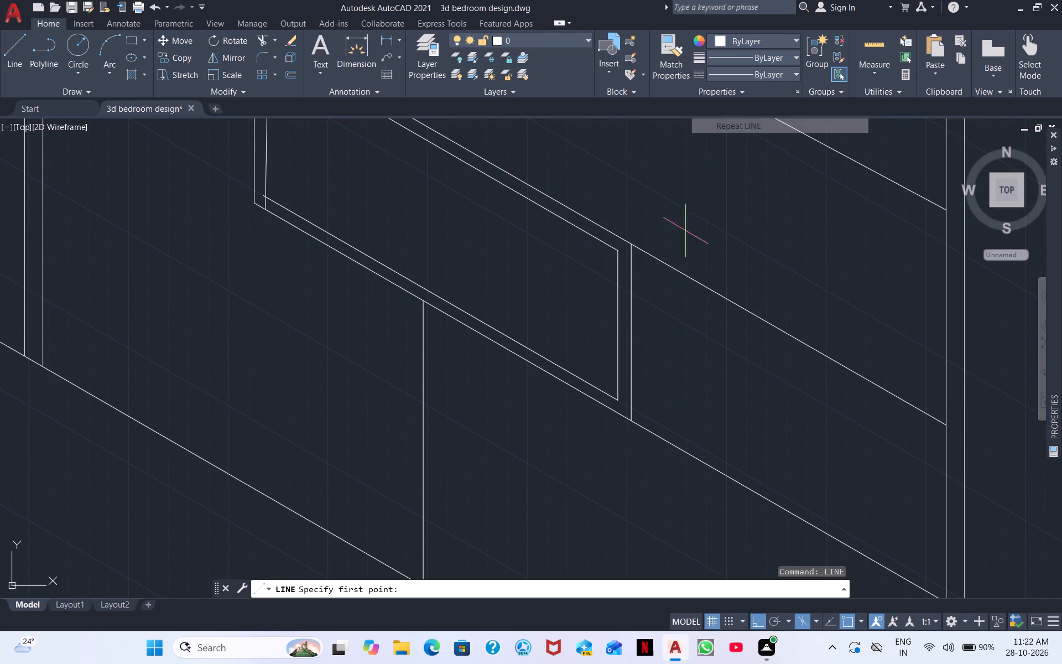
click(645, 269)
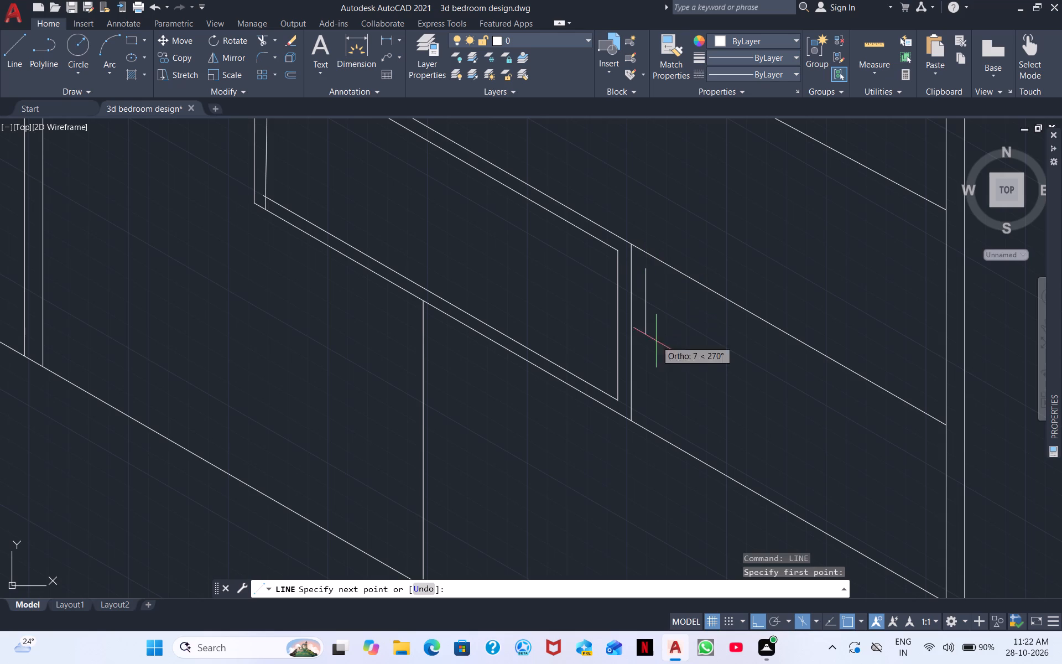
click(643, 414)
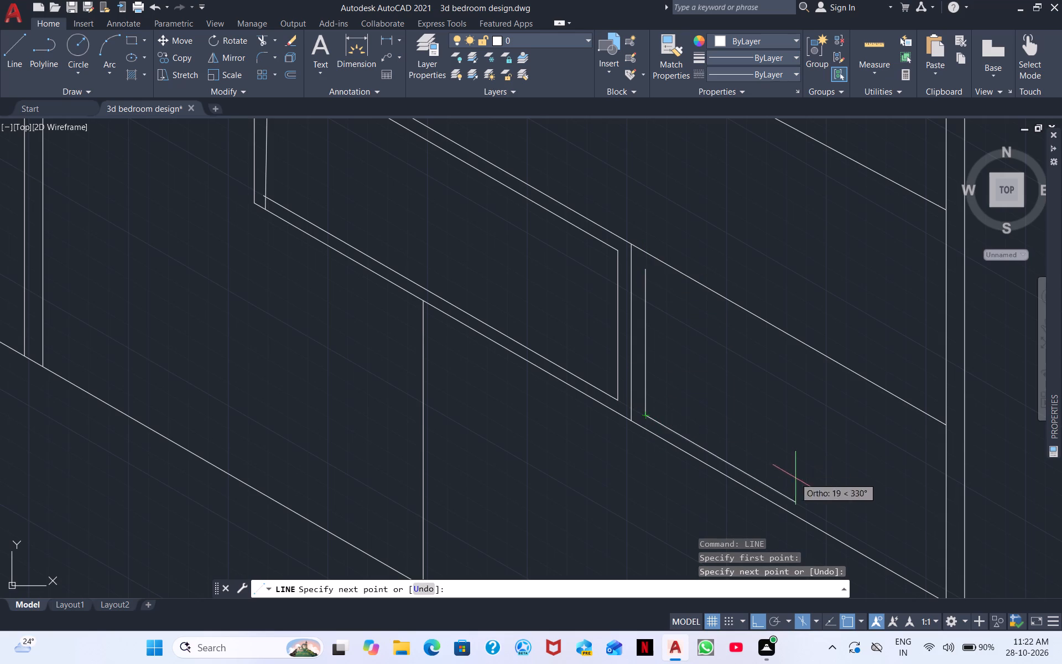
click(939, 583)
key(Escape)
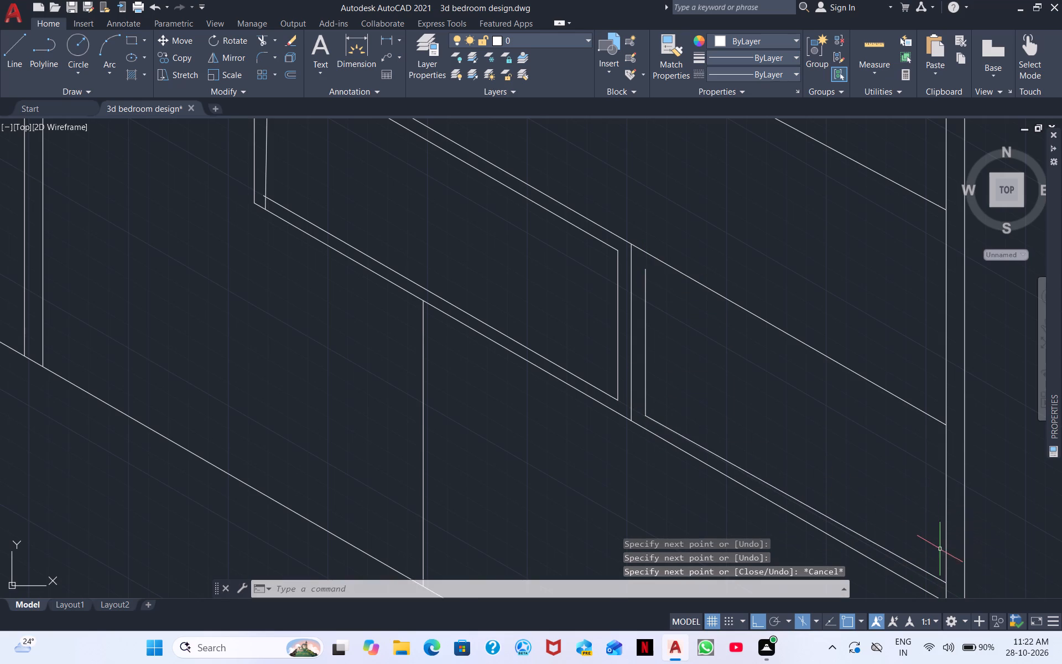
Draw the second front panel's top edge parallel to the ledge's edge, plus a near-vertical far side down to its lower edge.
right_click(816, 470)
click(879, 220)
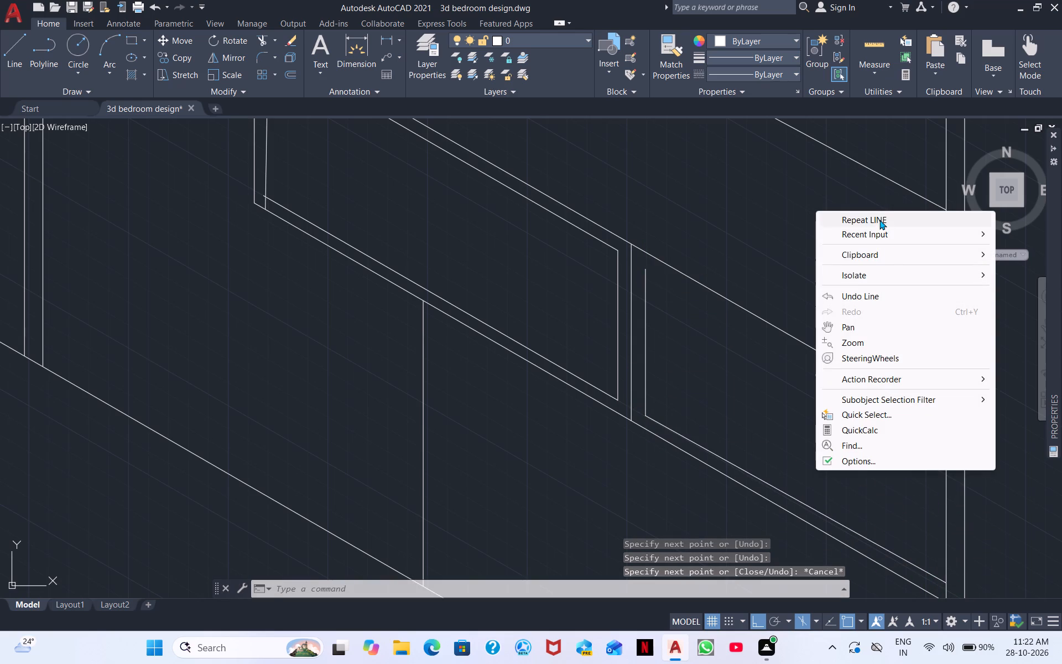
click(649, 270)
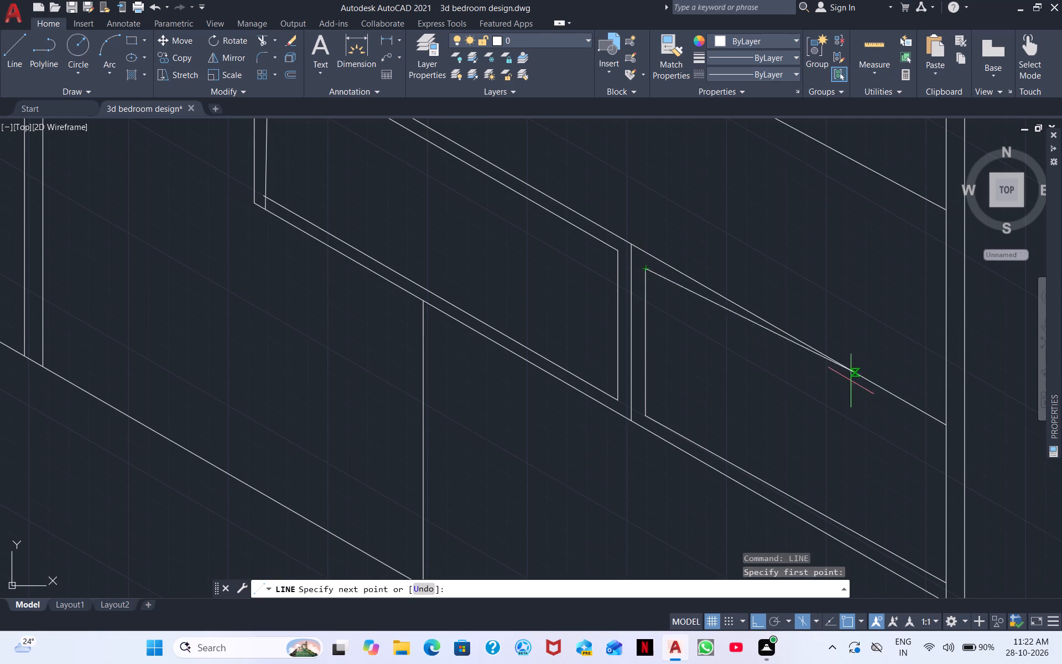
click(934, 437)
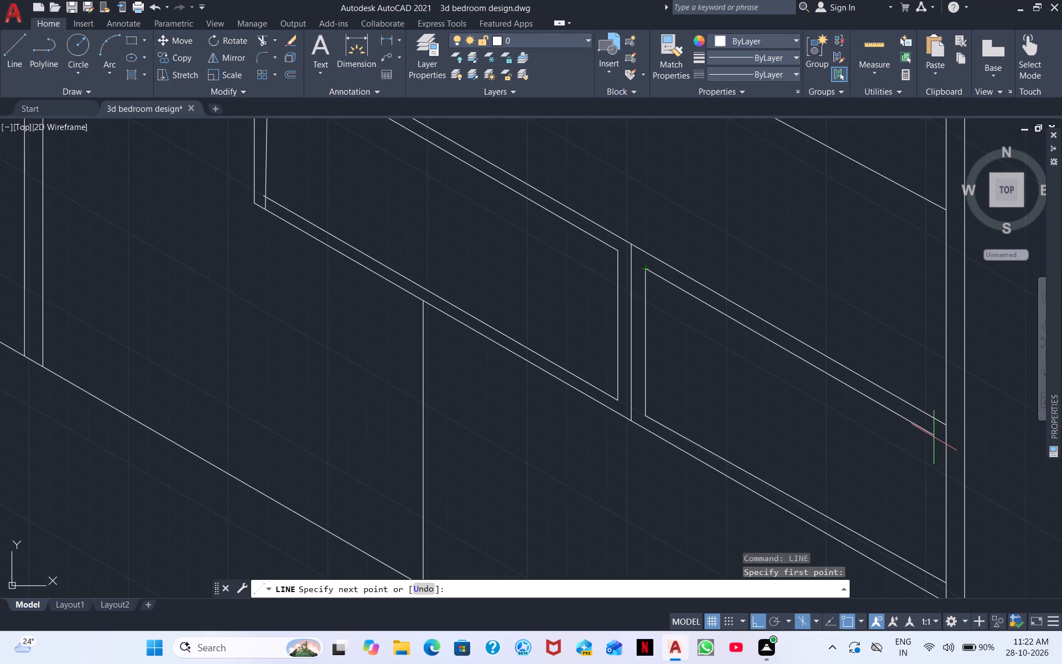
click(935, 579)
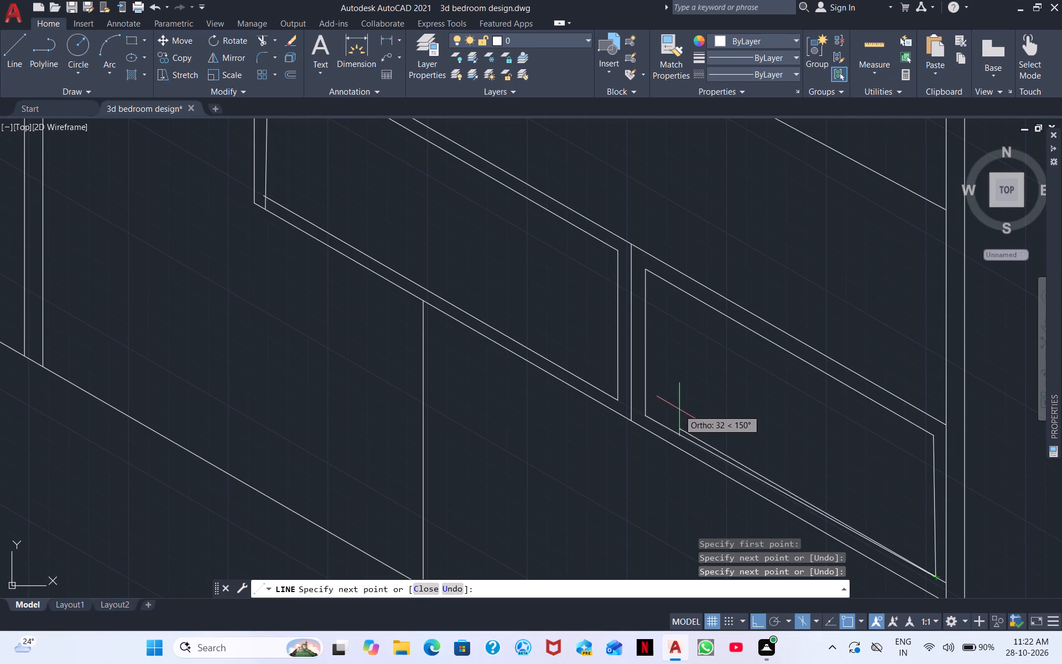
key(Escape)
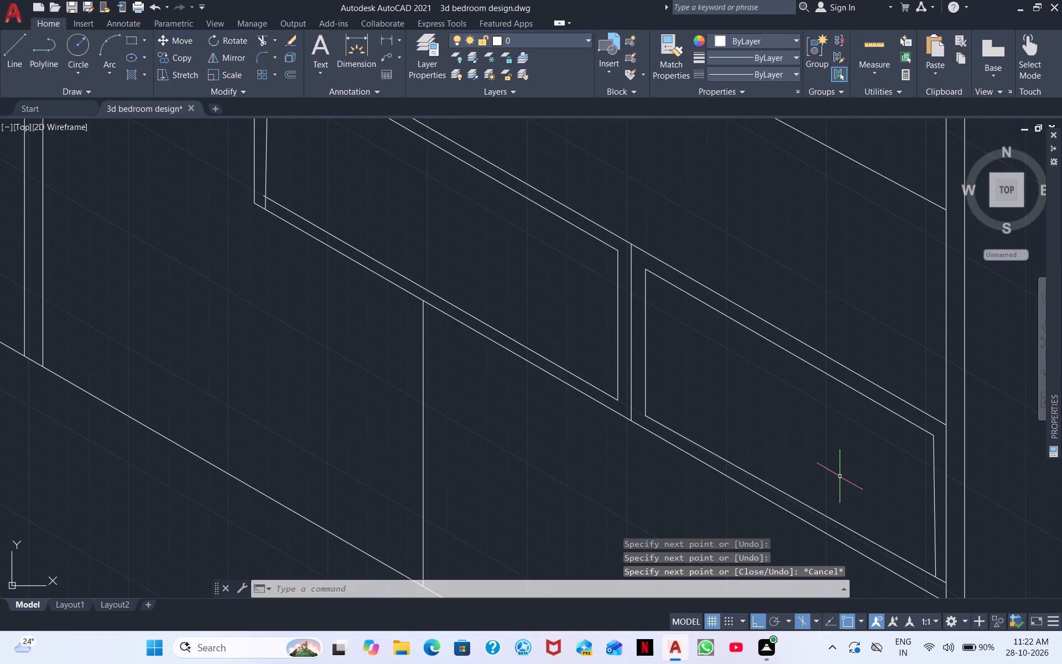
Trim away the second front panel's lower edge line, including the short piece beyond its far side.
click(260, 44)
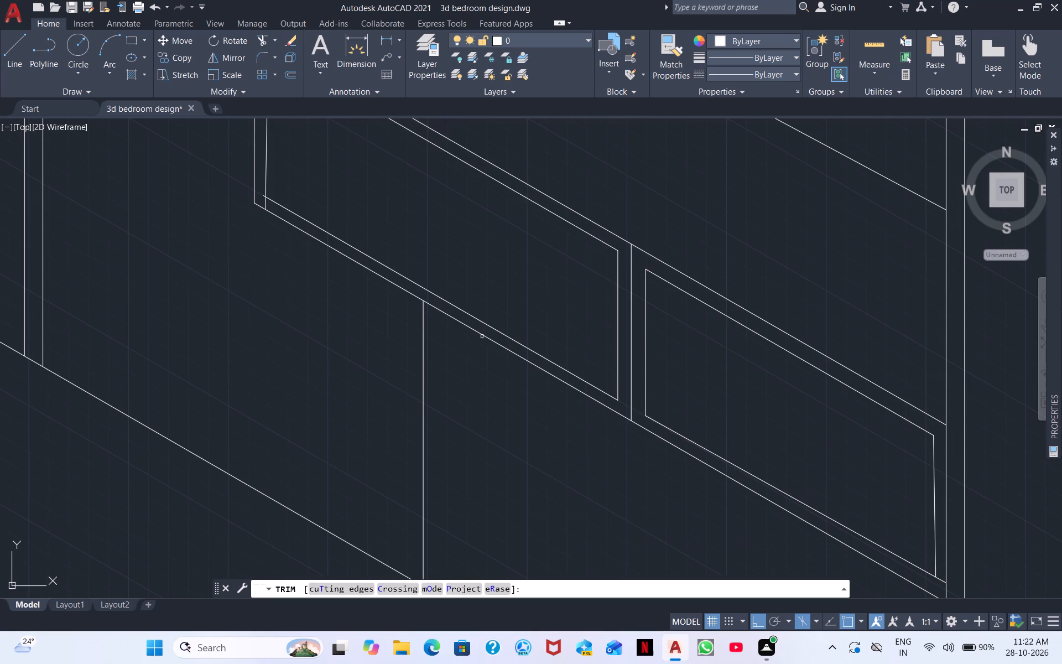
middle_drag(824, 490, 663, 327)
scroll(619, 346, up, 2)
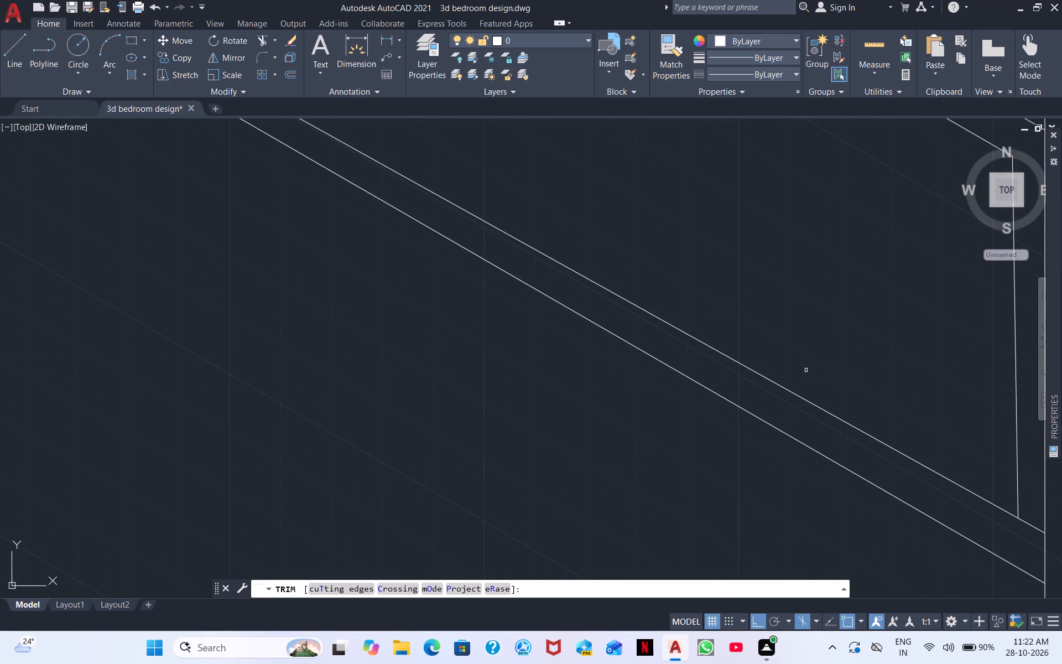
click(848, 421)
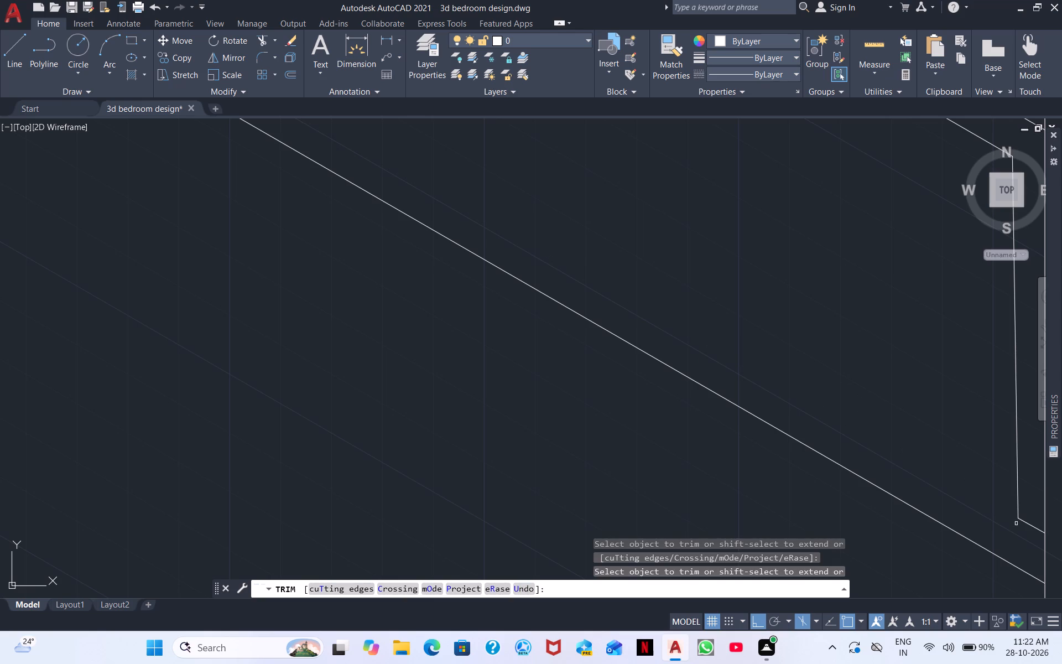
click(1034, 526)
right_click(846, 408)
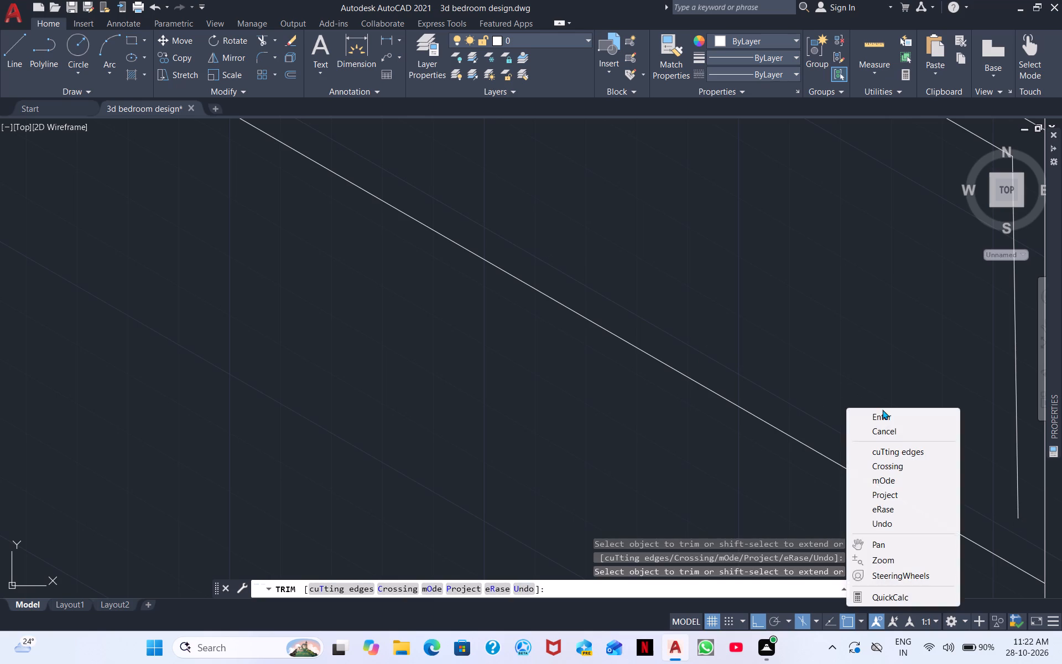
click(885, 418)
Redraw the second panel's lower edge from the bottom of its inner vertical at 330°, about 39 long, past the ledge's end vertical.
middle_drag(663, 252, 781, 414)
scroll(785, 416, down, 1)
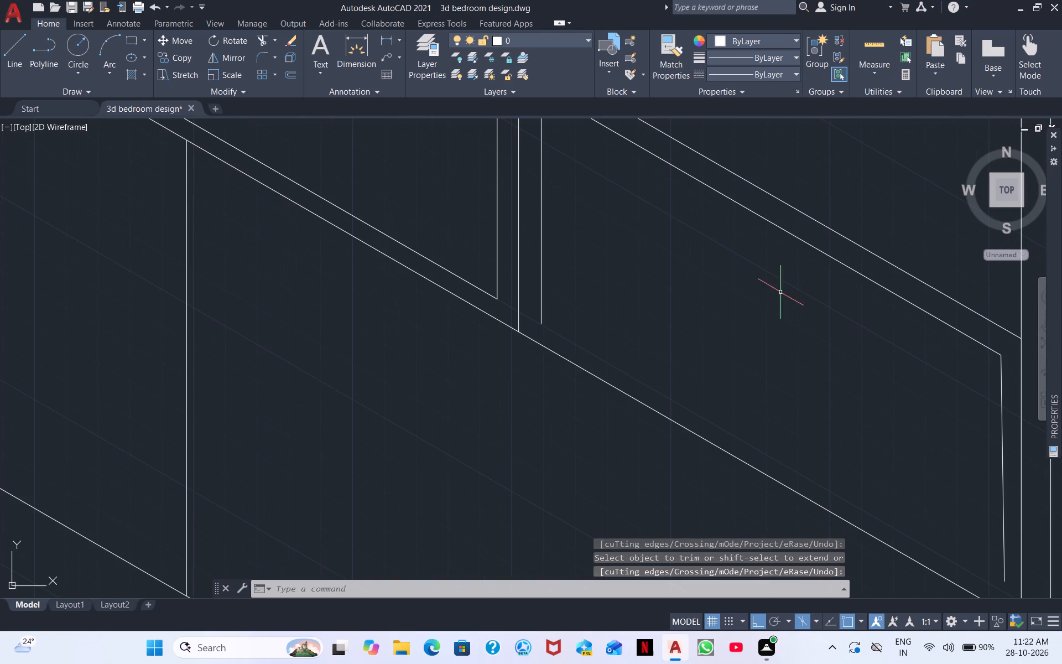
click(8, 54)
middle_drag(614, 350, 606, 323)
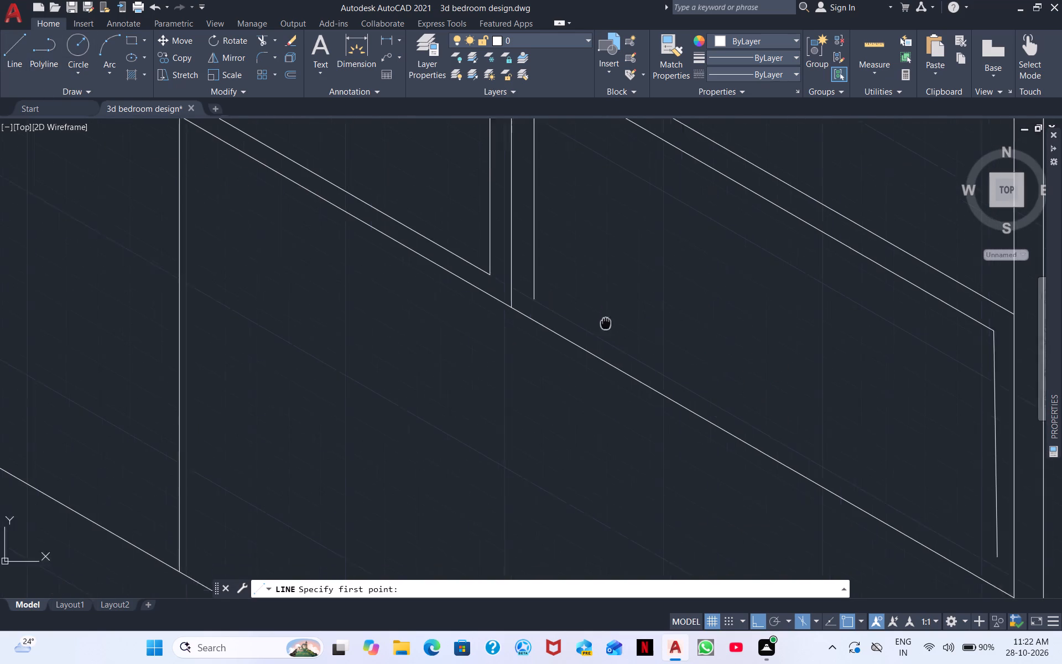
middle_drag(606, 323, 514, 216)
click(441, 186)
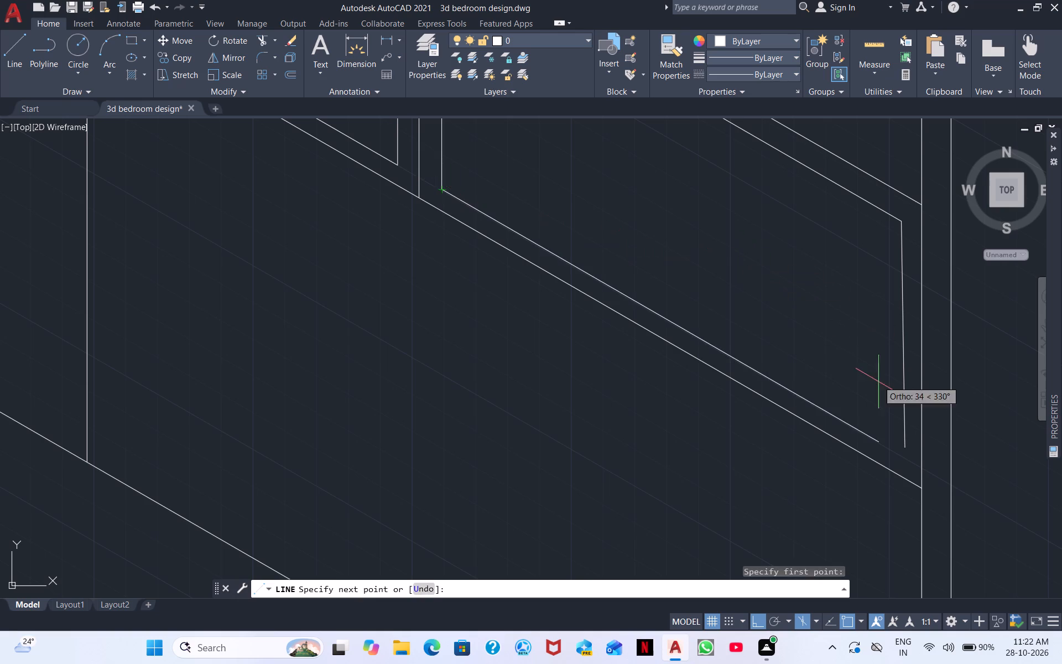
click(939, 476)
key(Escape)
key(Escape)
Extend the second panel's far side downward past the redrawn lower edge to the front face's lower edge.
right_click(922, 470)
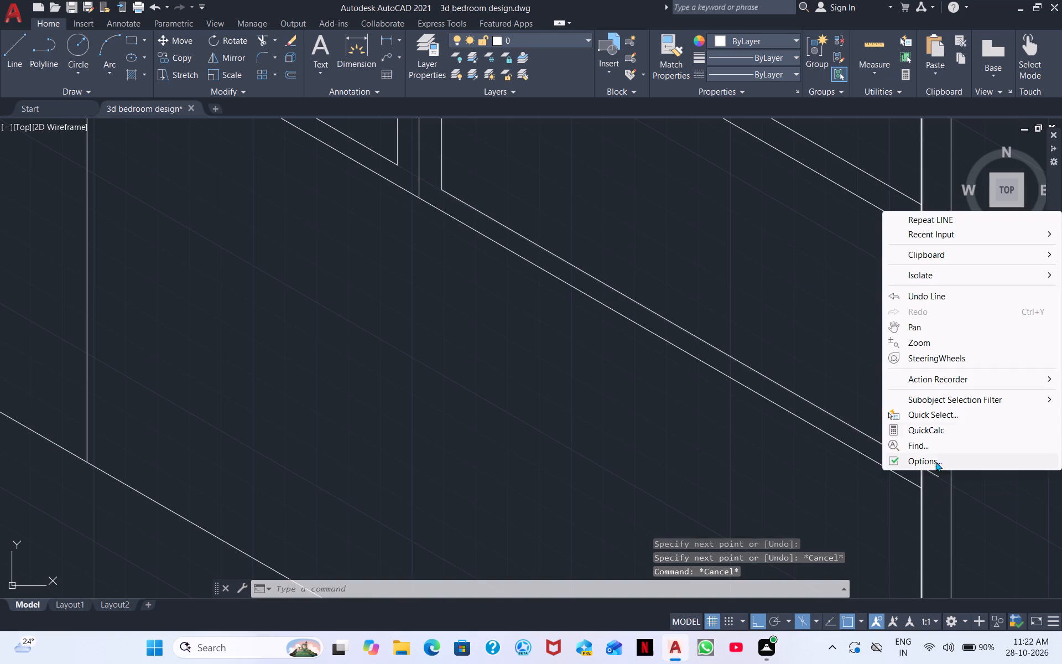
click(946, 223)
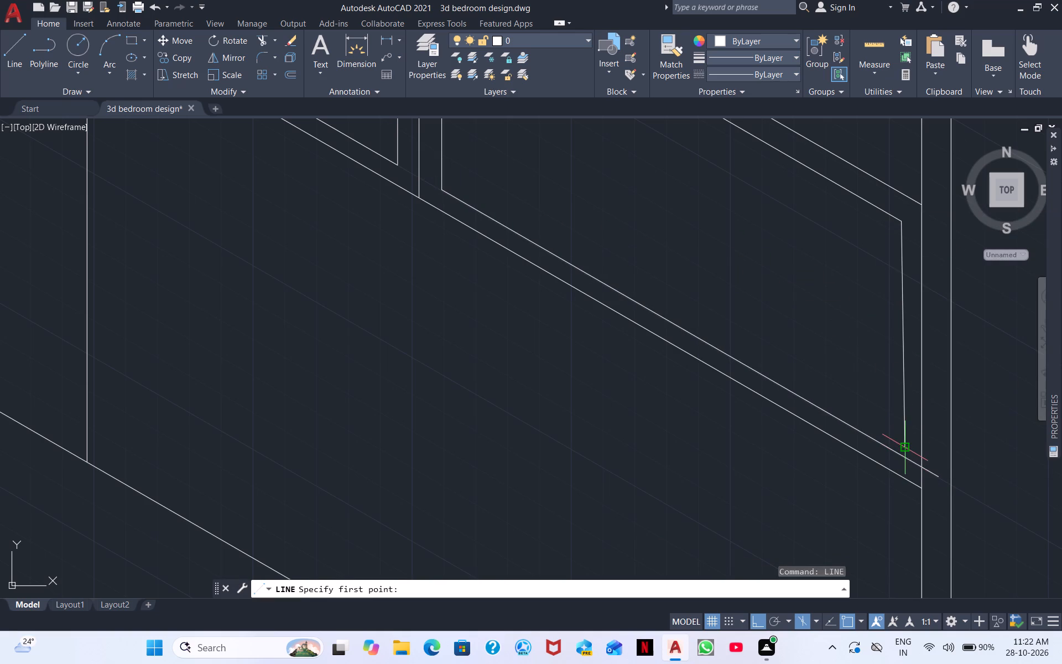
click(909, 451)
click(909, 471)
key(Escape)
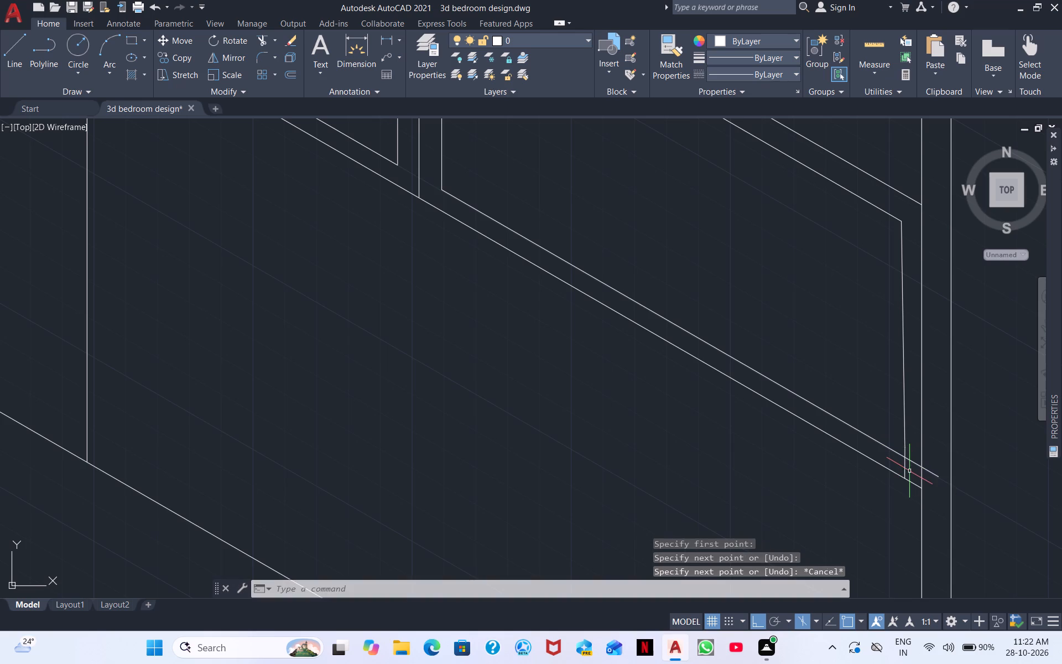
Trim the overhanging ends of the second panel's far side and lower edge to close its bottom corner.
right_click(980, 461)
click(949, 228)
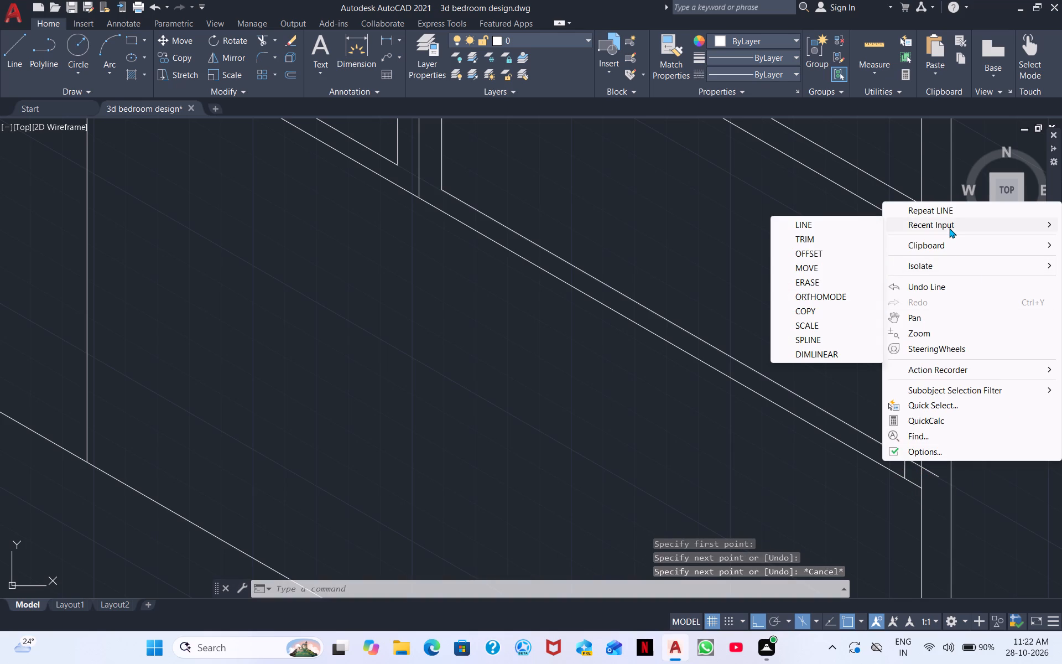
click(833, 244)
scroll(922, 456, up, 3)
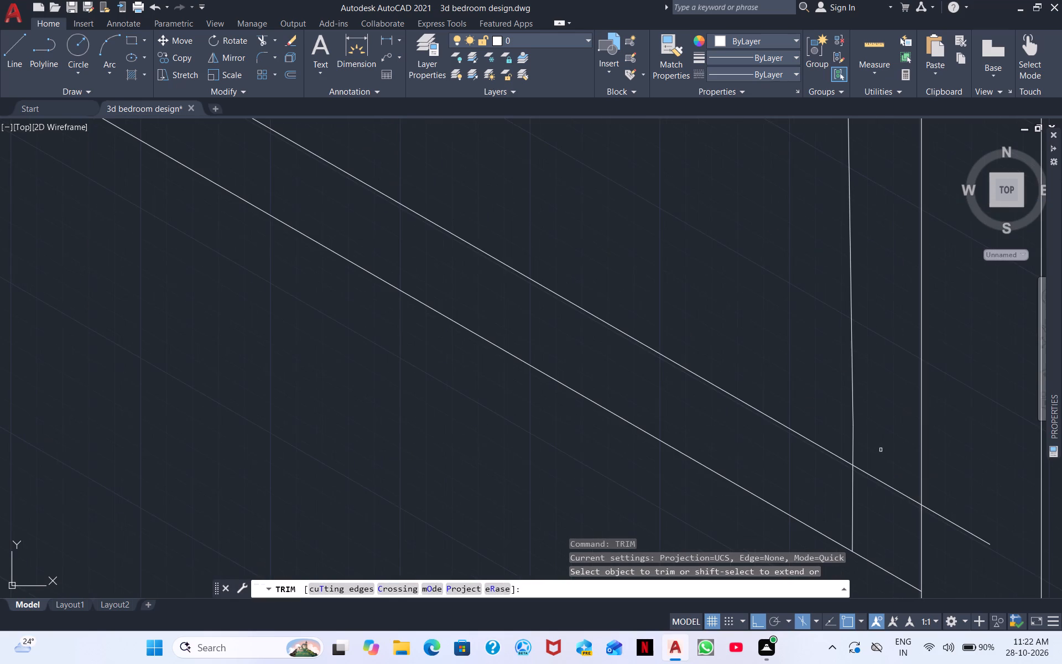
drag(881, 456, 829, 503)
drag(939, 500, 949, 532)
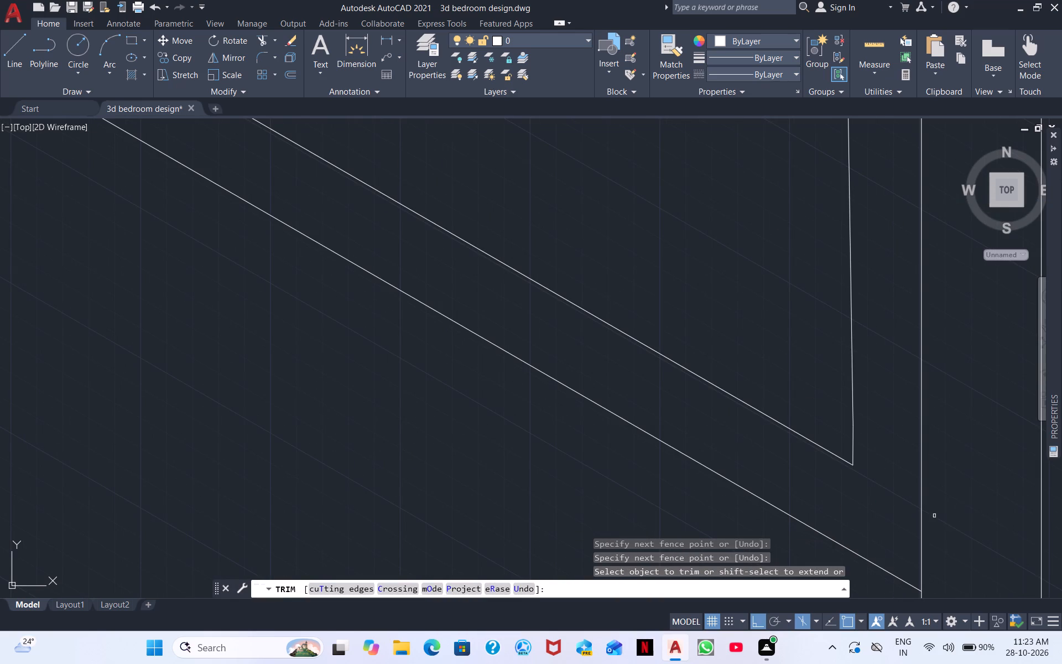
scroll(577, 443, down, 3)
scroll(420, 392, down, 2)
middle_drag(348, 405, 668, 424)
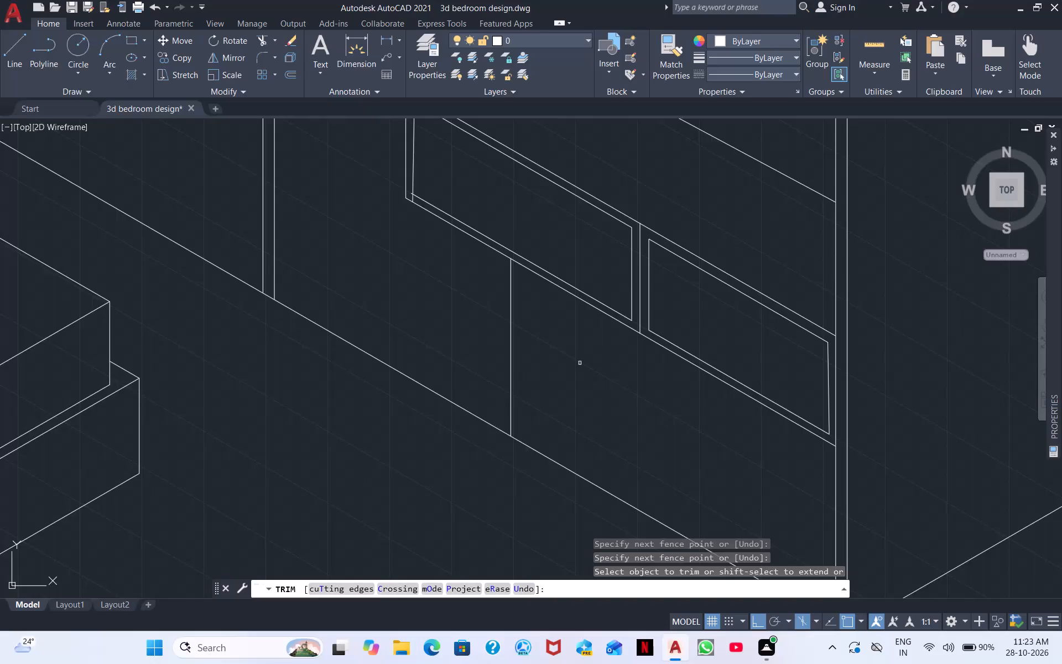
scroll(579, 362, down, 1)
scroll(627, 404, down, 2)
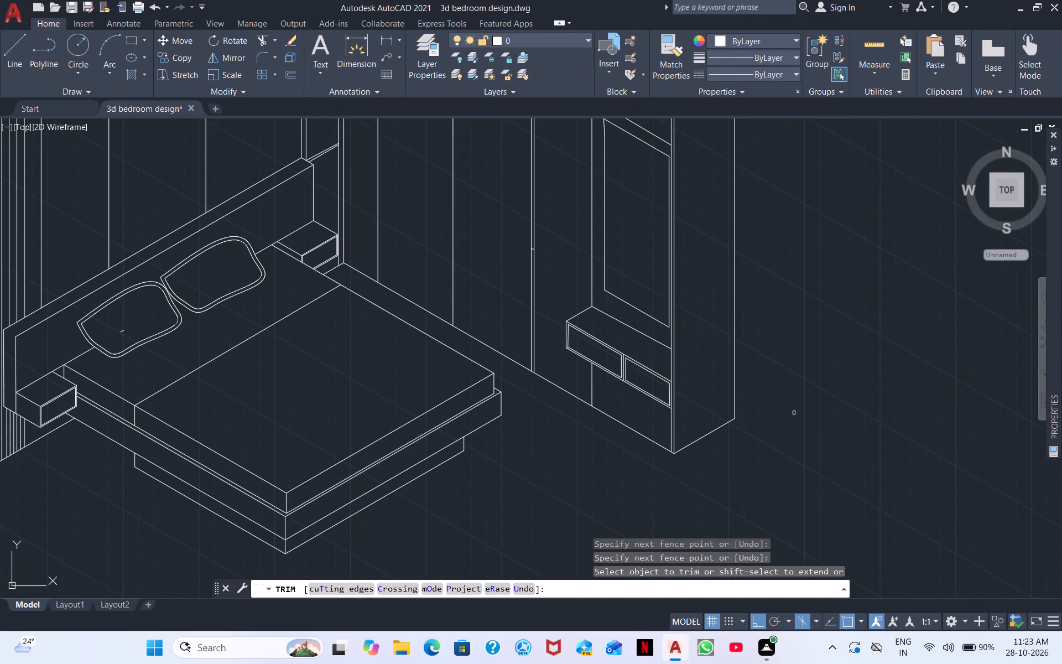
right_click(928, 378)
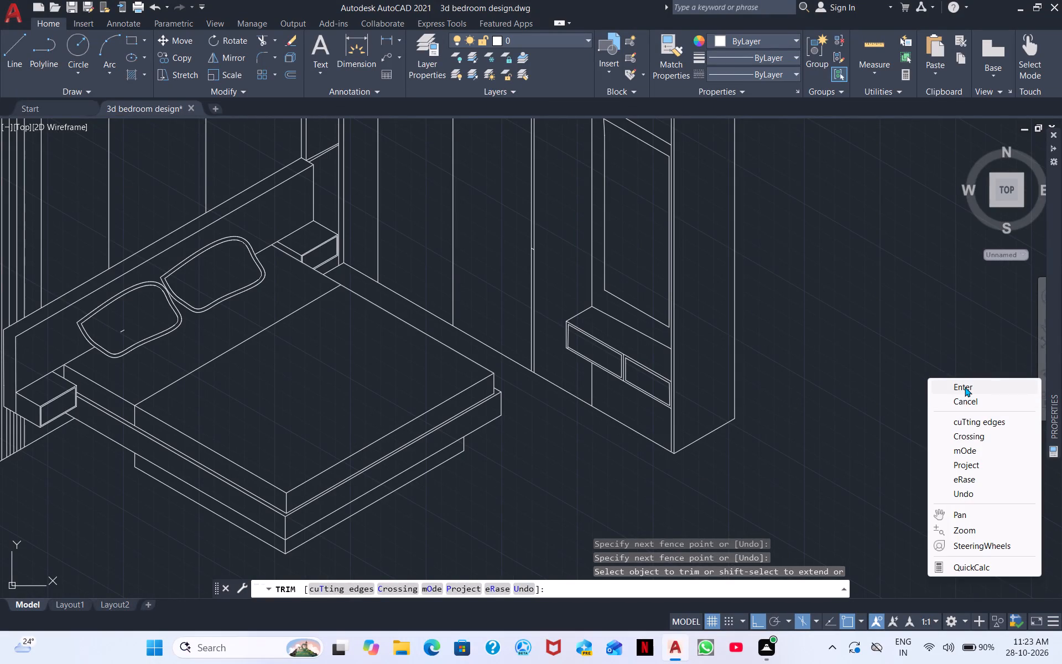
click(965, 387)
Examine the ledge's two front panels and the overall bedroom linework.
scroll(613, 356, up, 4)
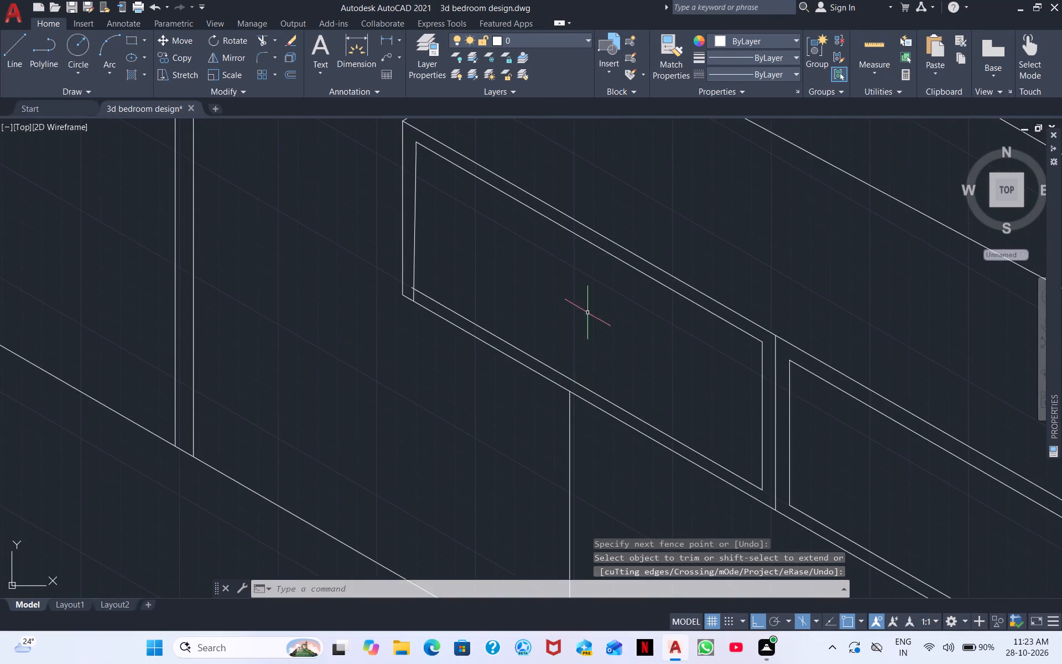
scroll(595, 296, down, 3)
middle_drag(641, 416, 631, 324)
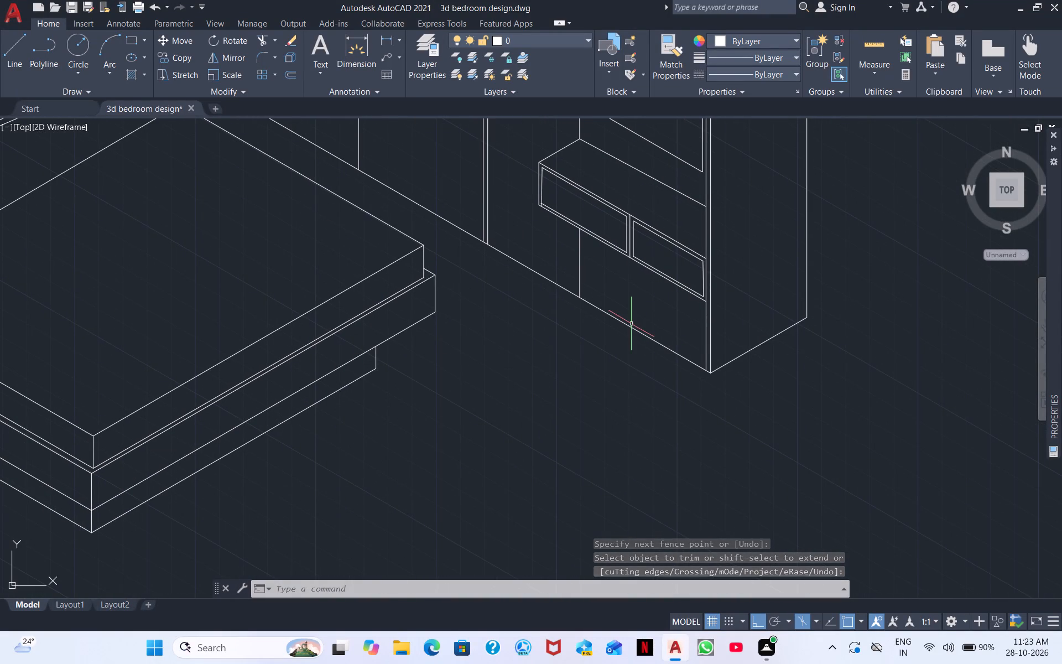
scroll(546, 239, down, 1)
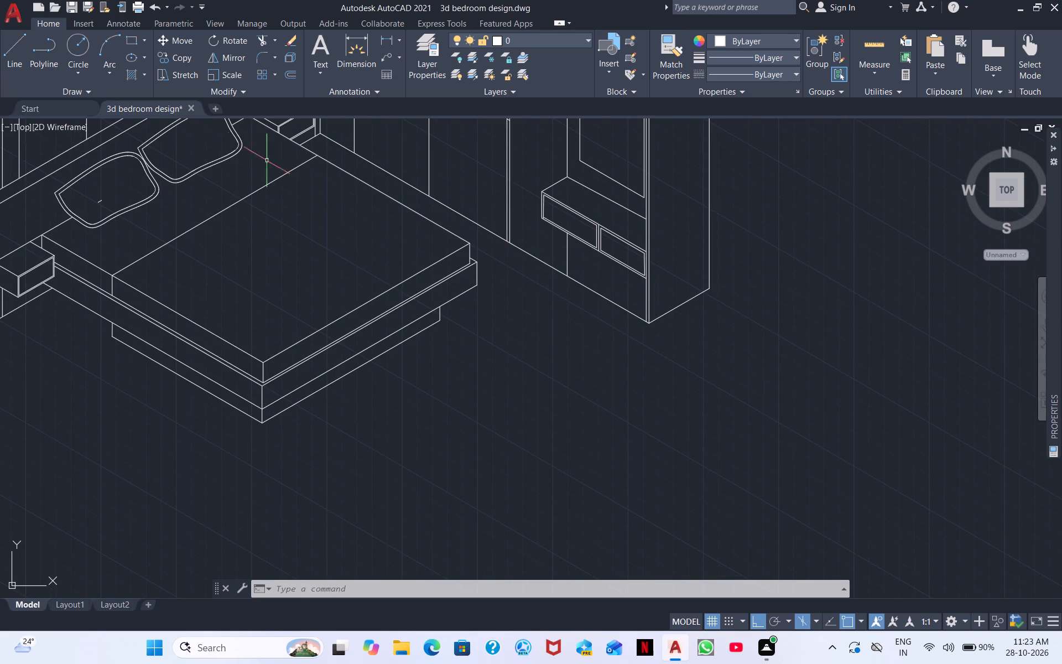
scroll(418, 215, down, 1)
scroll(600, 211, down, 1)
middle_drag(603, 290, 649, 427)
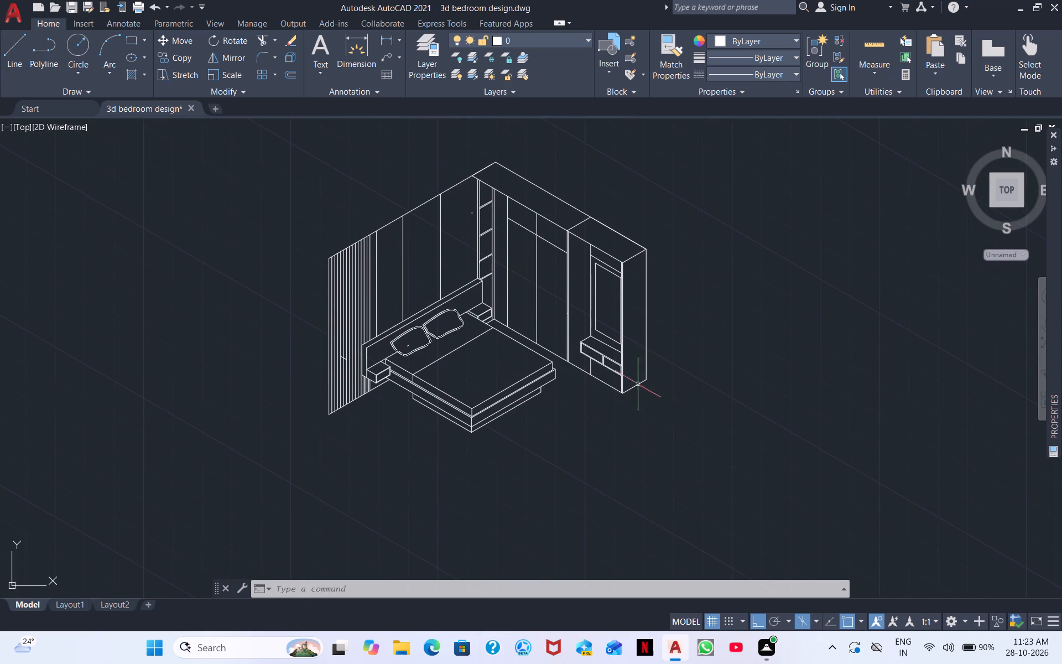
scroll(635, 380, up, 2)
middle_drag(555, 275, 765, 449)
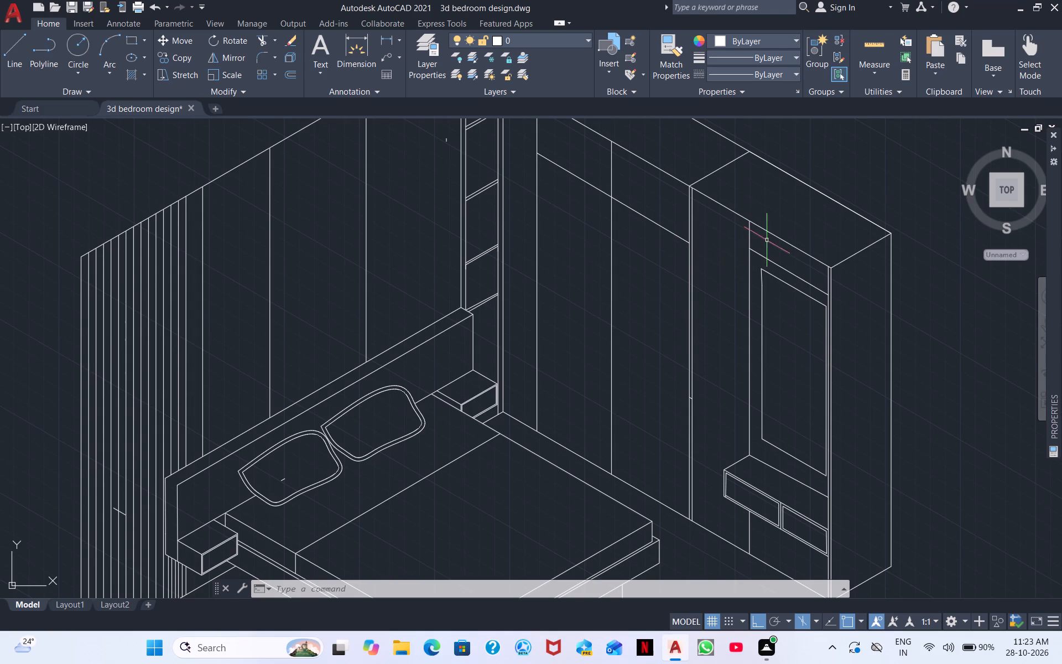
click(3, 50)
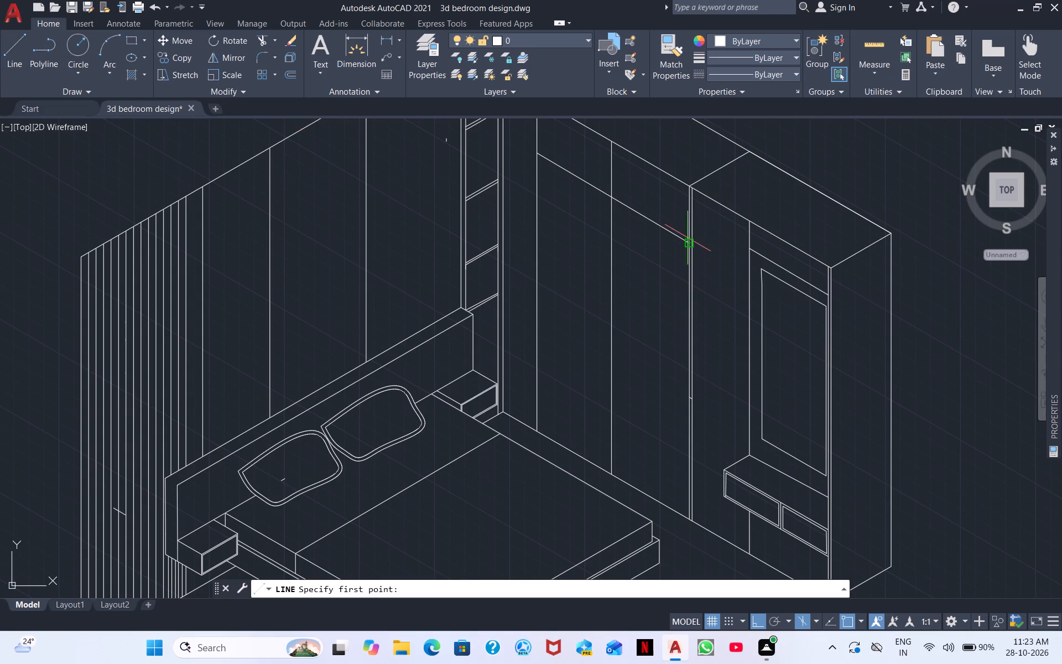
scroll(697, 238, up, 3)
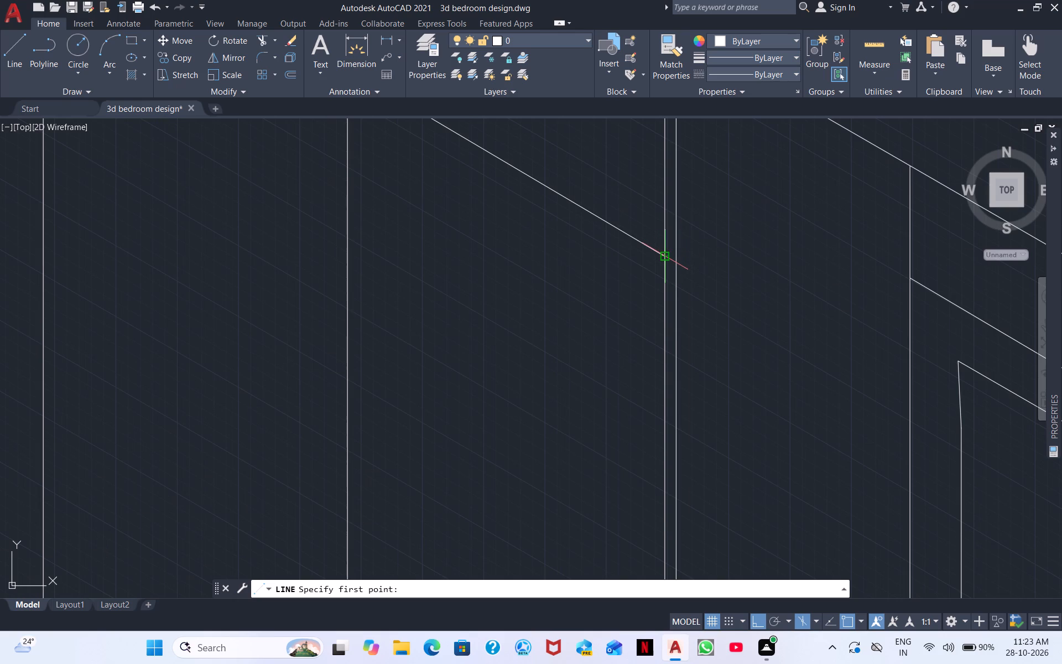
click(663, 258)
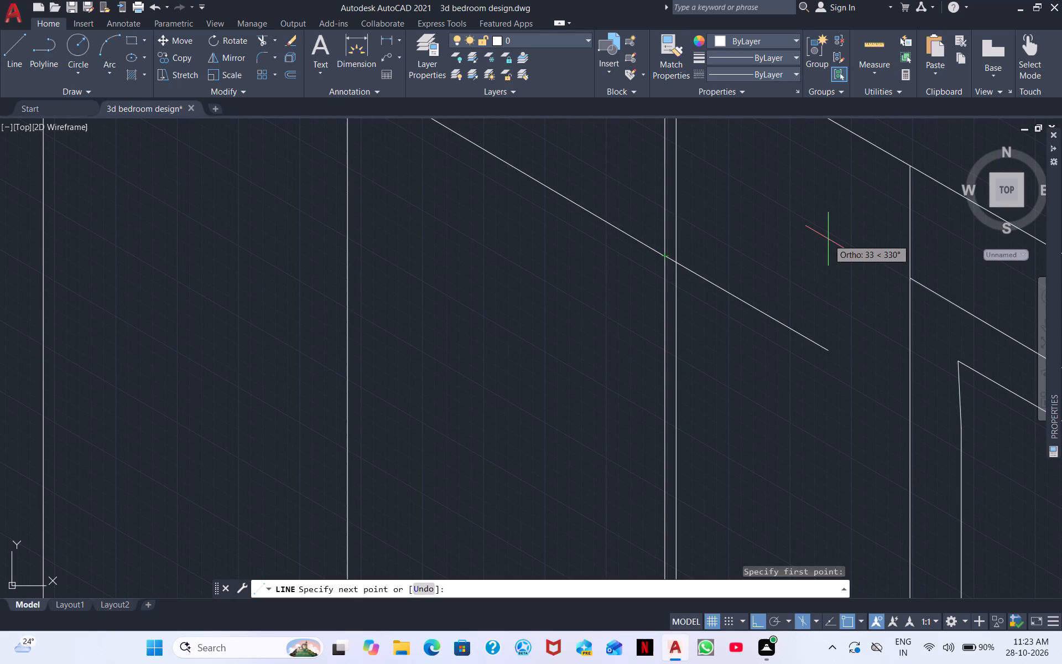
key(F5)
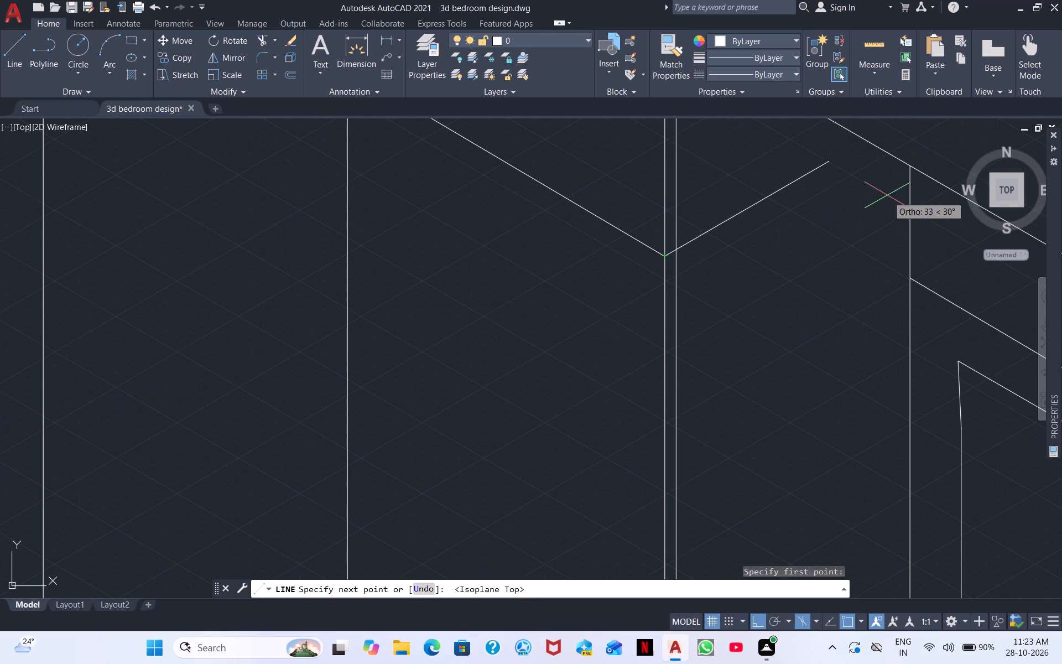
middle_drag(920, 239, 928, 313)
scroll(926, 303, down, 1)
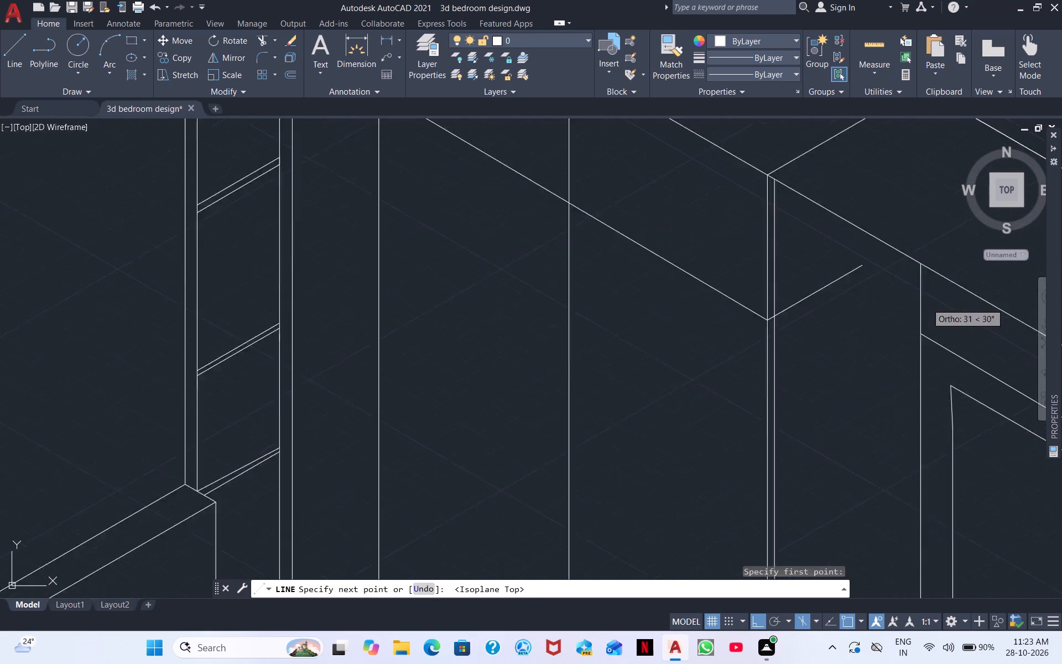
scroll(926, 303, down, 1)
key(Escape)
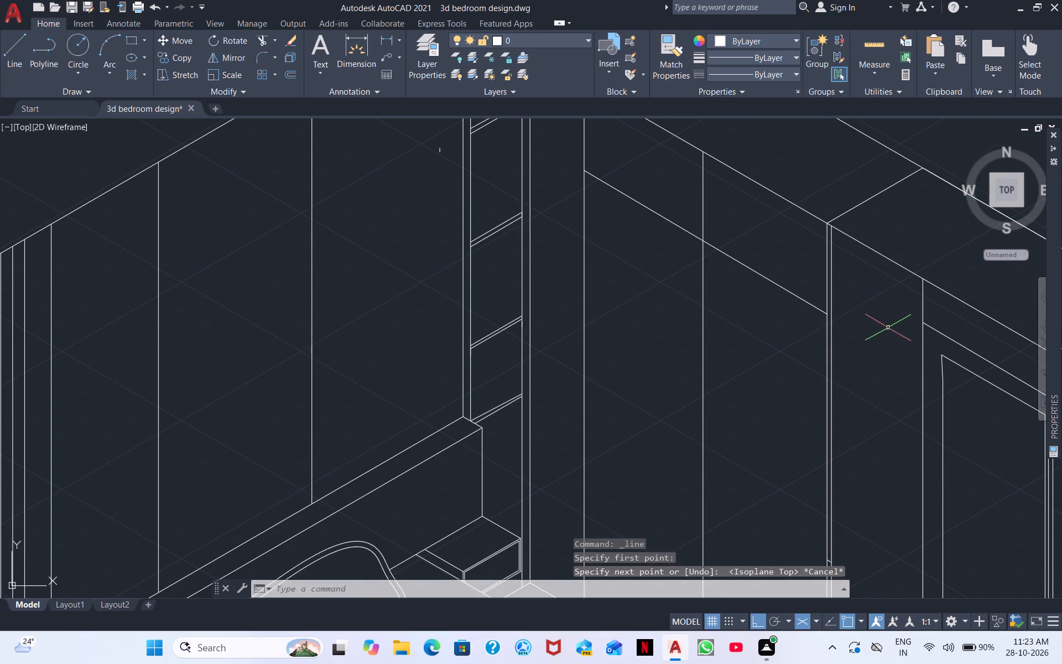
Examine the side wall's end section, checking the tall inset frame's edges and the two-panel ledge below it.
middle_drag(889, 328, 799, 182)
scroll(798, 181, down, 2)
scroll(878, 308, up, 2)
scroll(826, 312, down, 2)
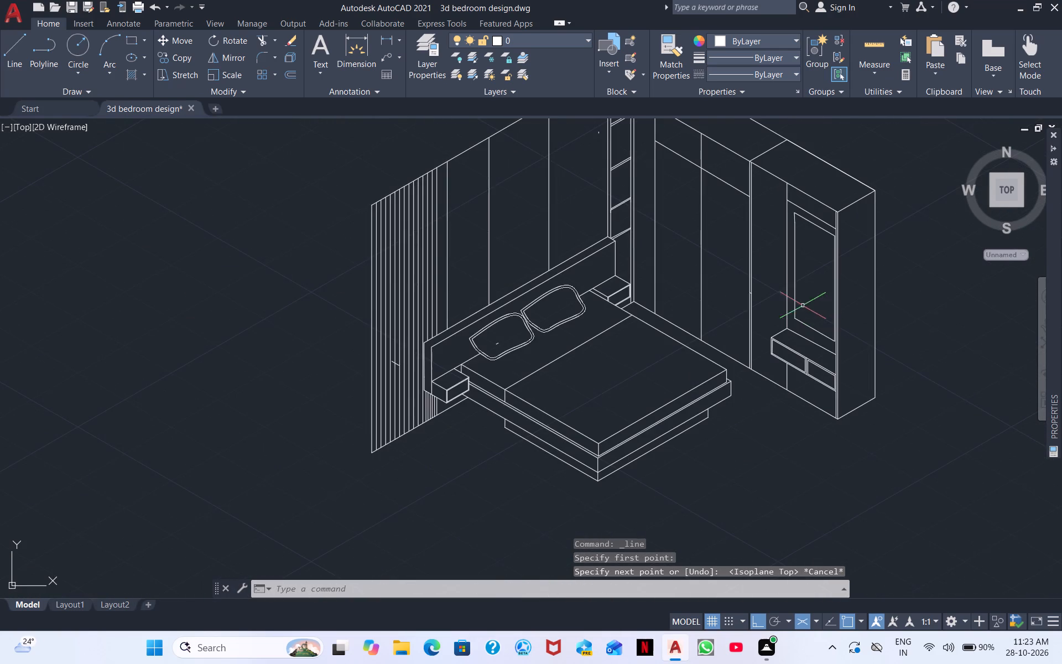
scroll(789, 248, up, 1)
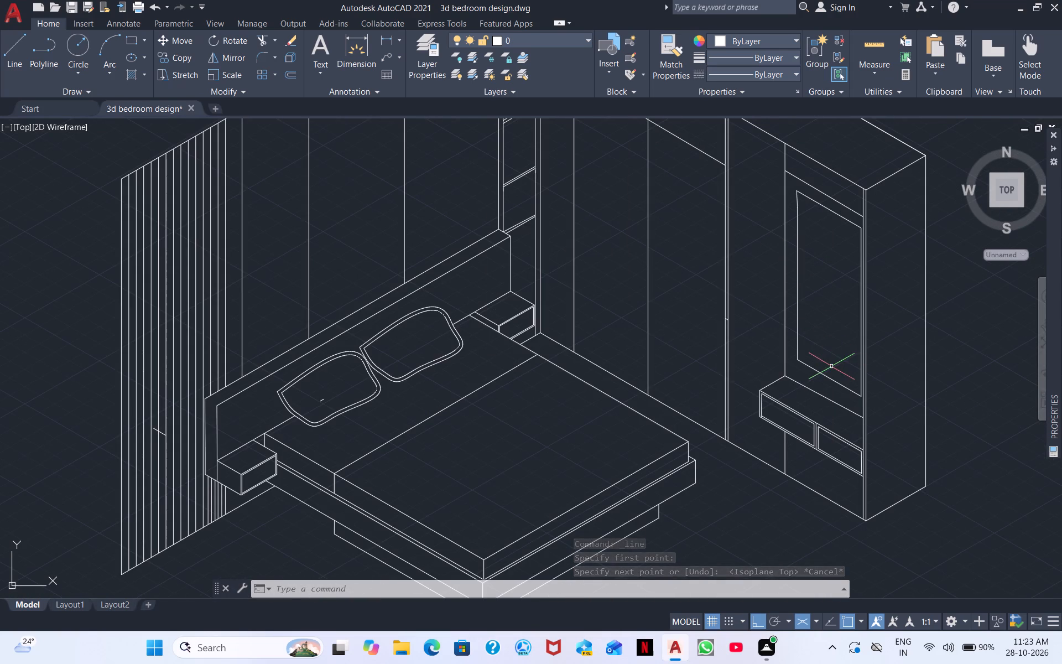
click(827, 376)
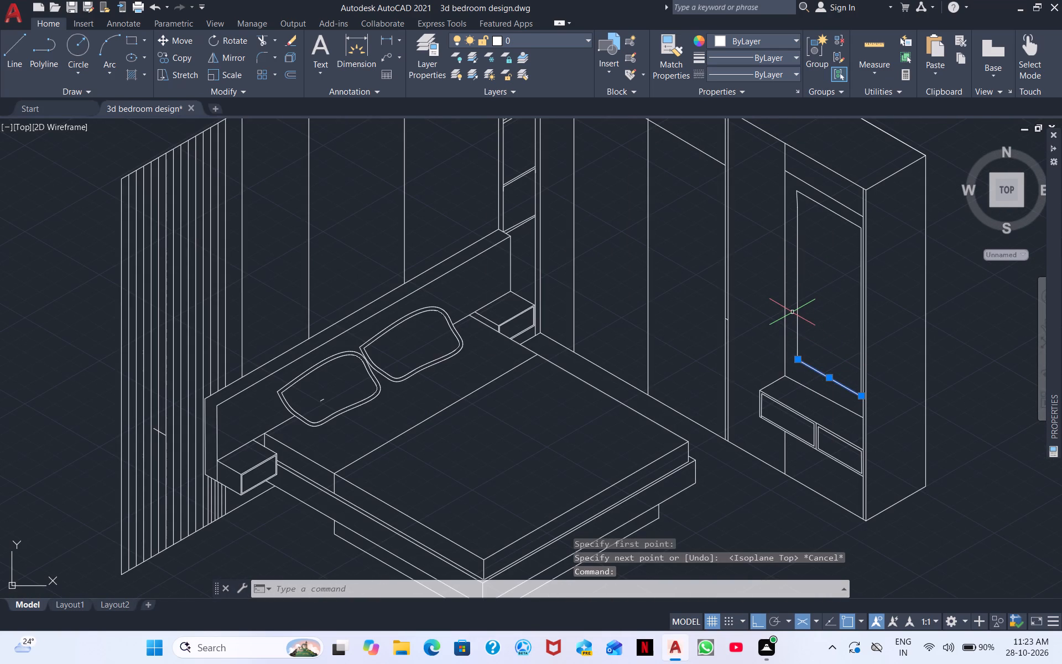
click(796, 308)
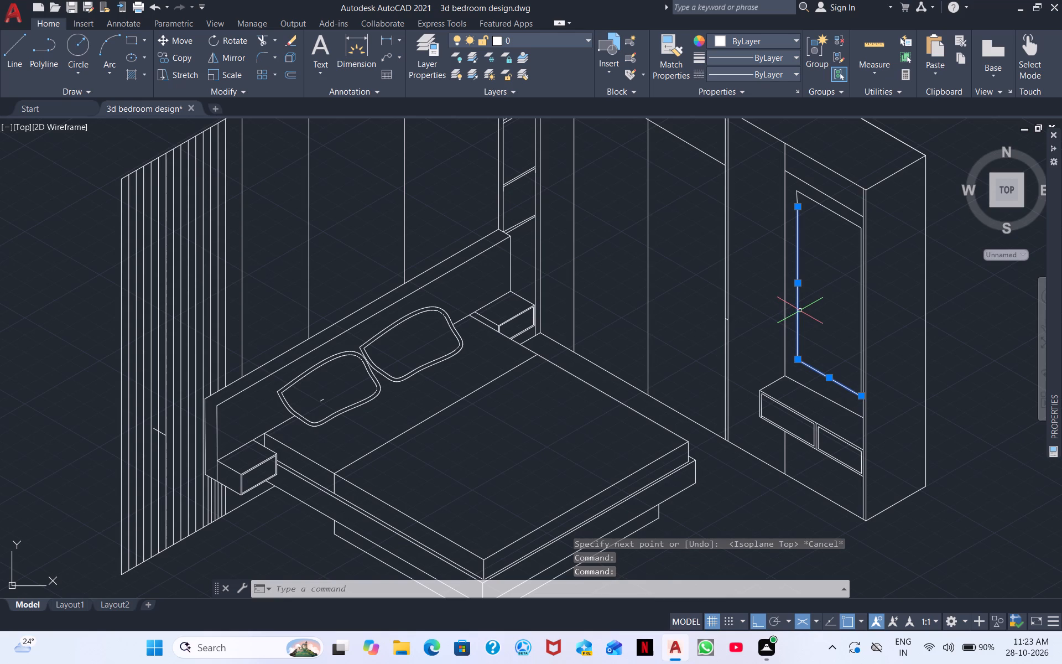
key(Escape)
scroll(800, 310, down, 2)
middle_drag(816, 337, 777, 221)
scroll(775, 219, up, 4)
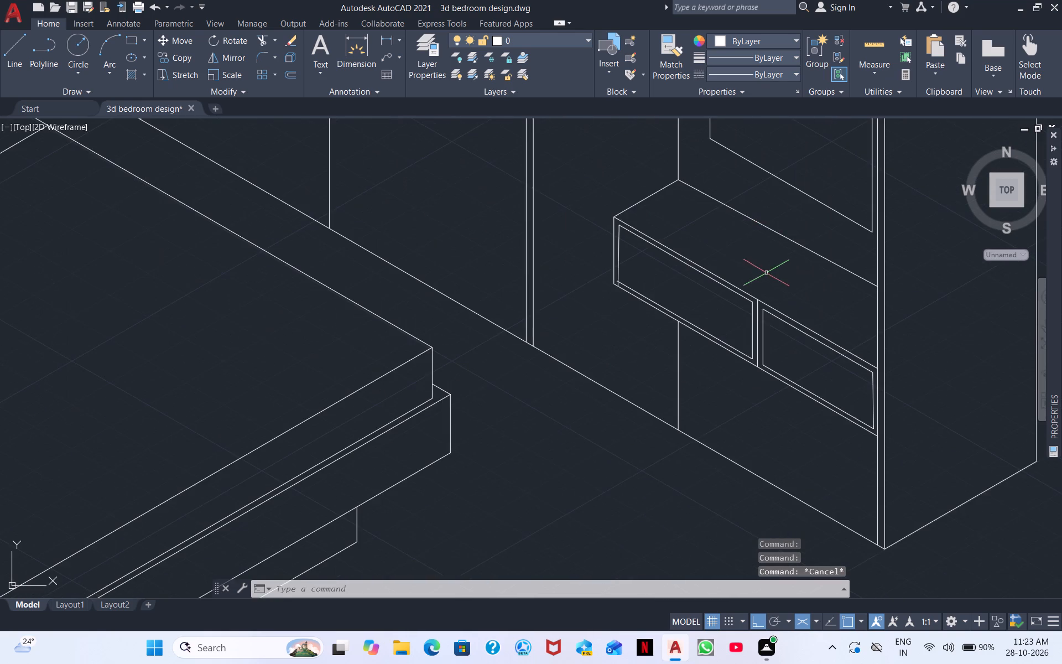
middle_drag(769, 273, 767, 160)
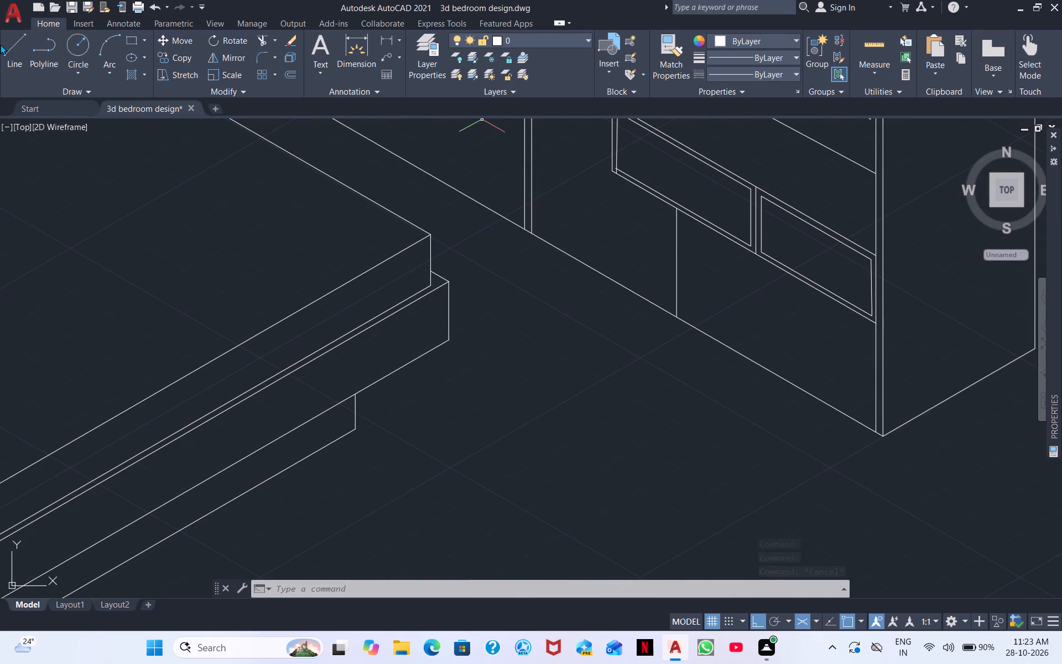
Draw an open three-sided outline below the ledge: a vertical down, a lower edge at 330°, and a vertical back up.
click(2, 43)
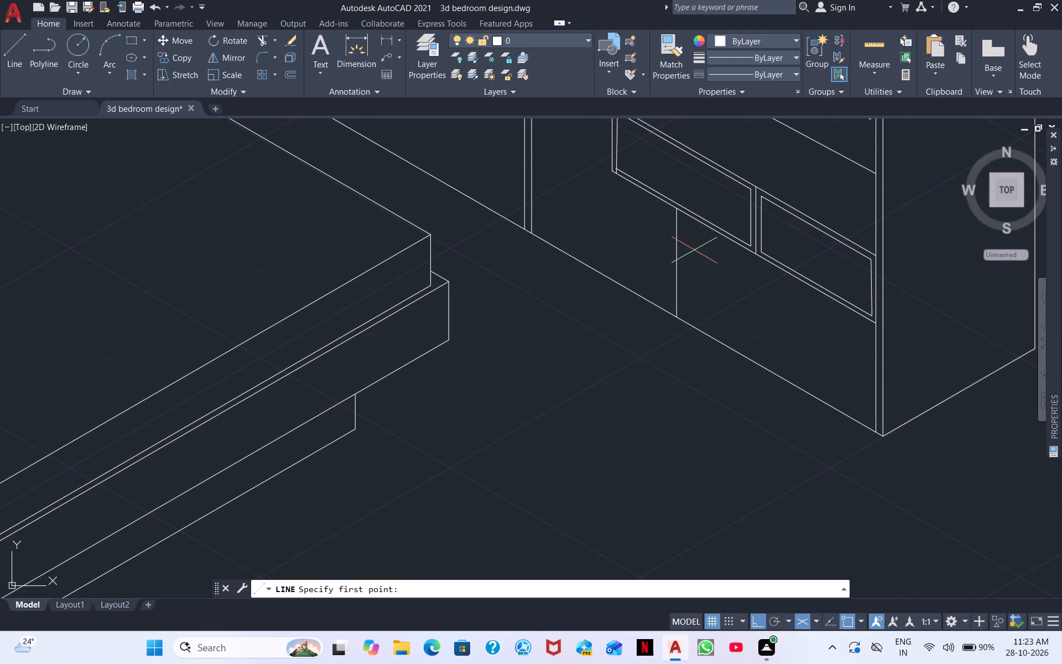
drag(647, 227, 632, 281)
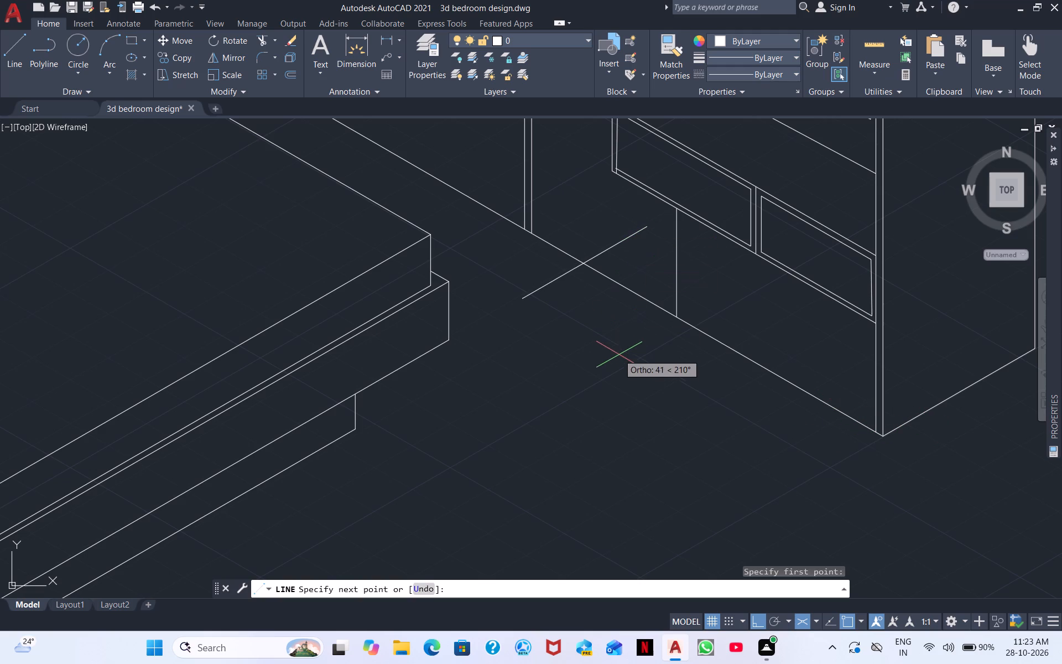
key(F5)
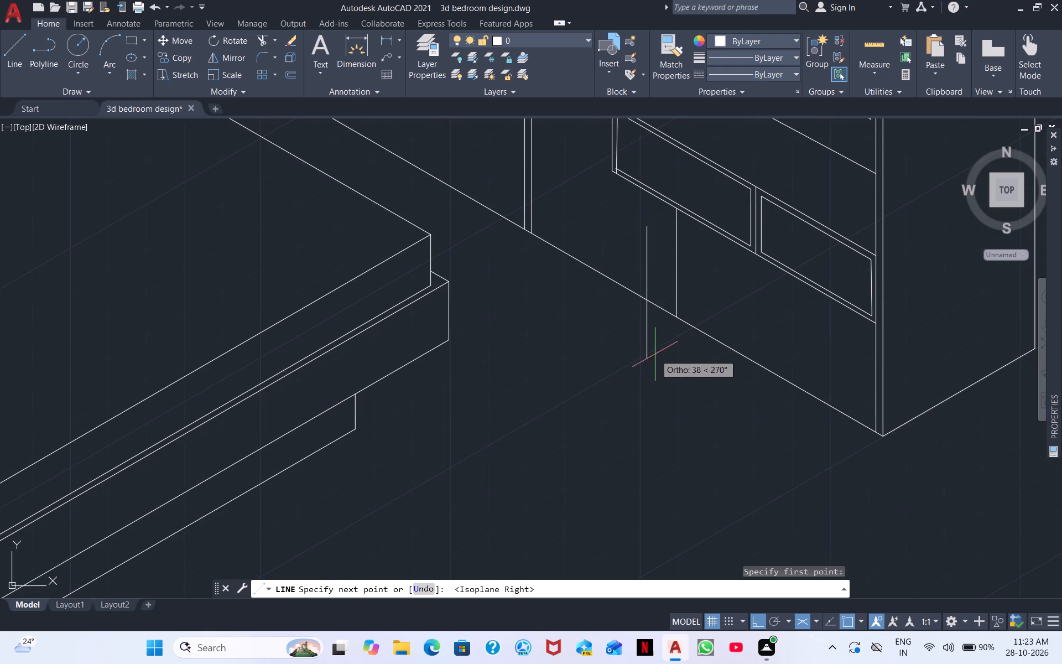
click(656, 412)
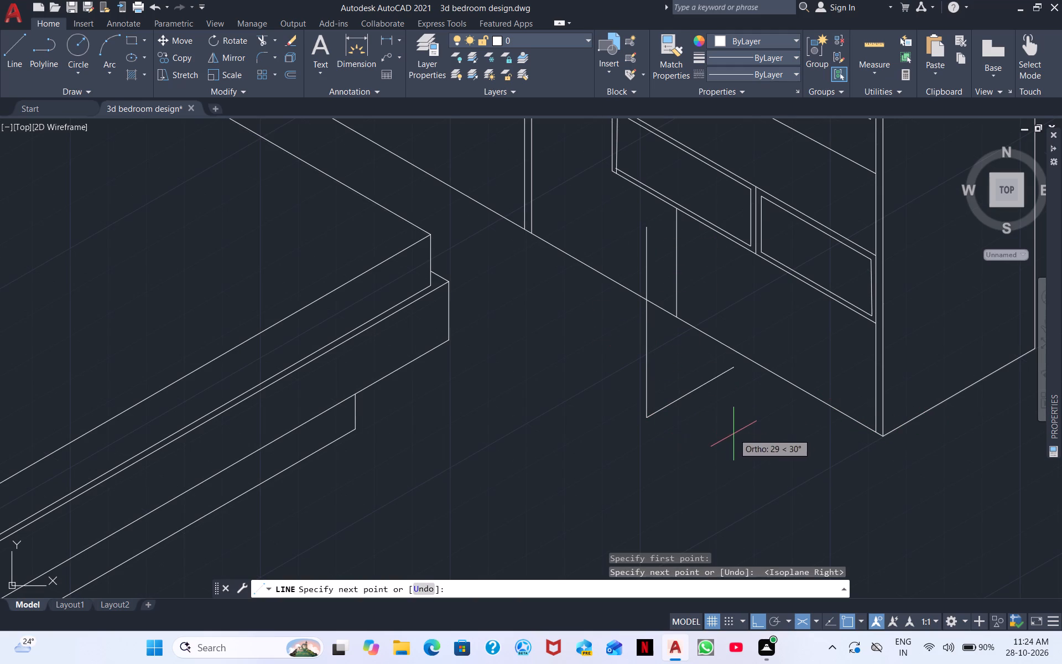
key(F5)
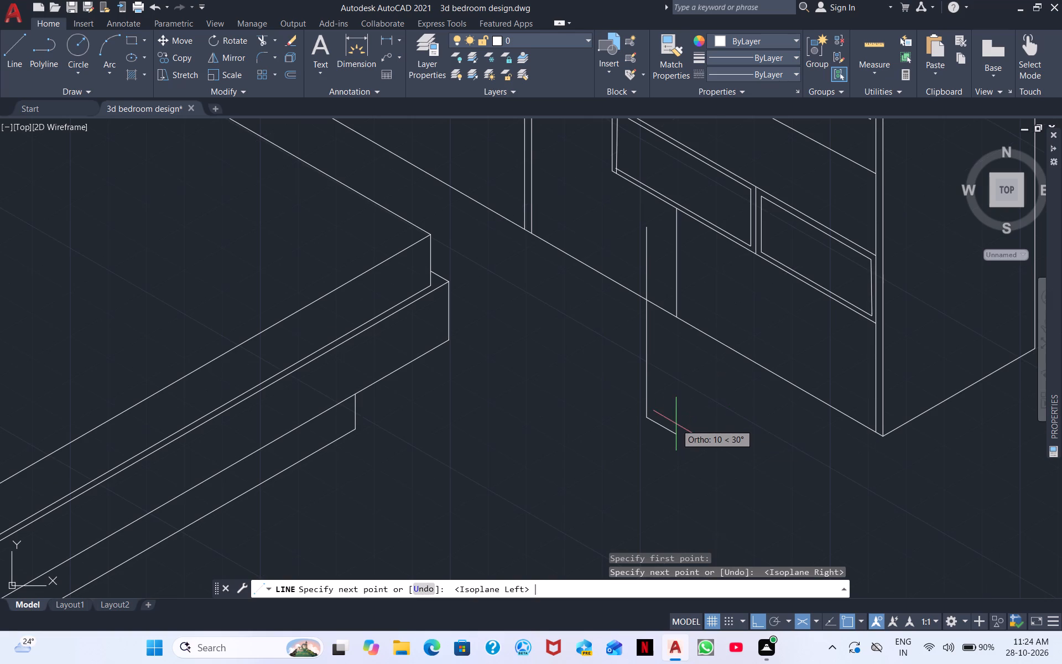
click(796, 466)
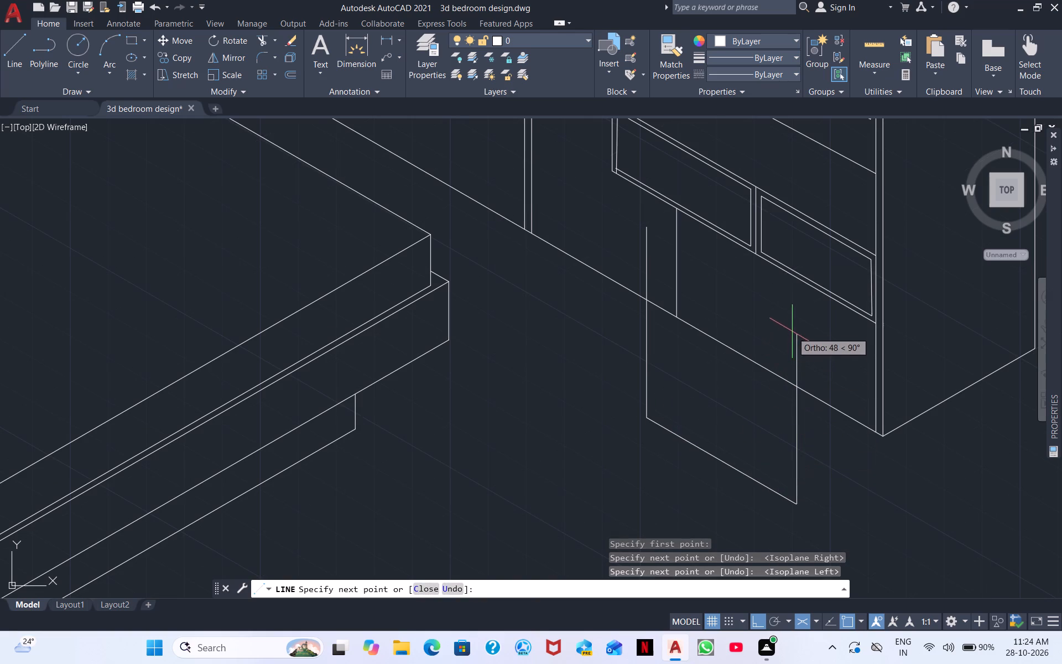
click(795, 297)
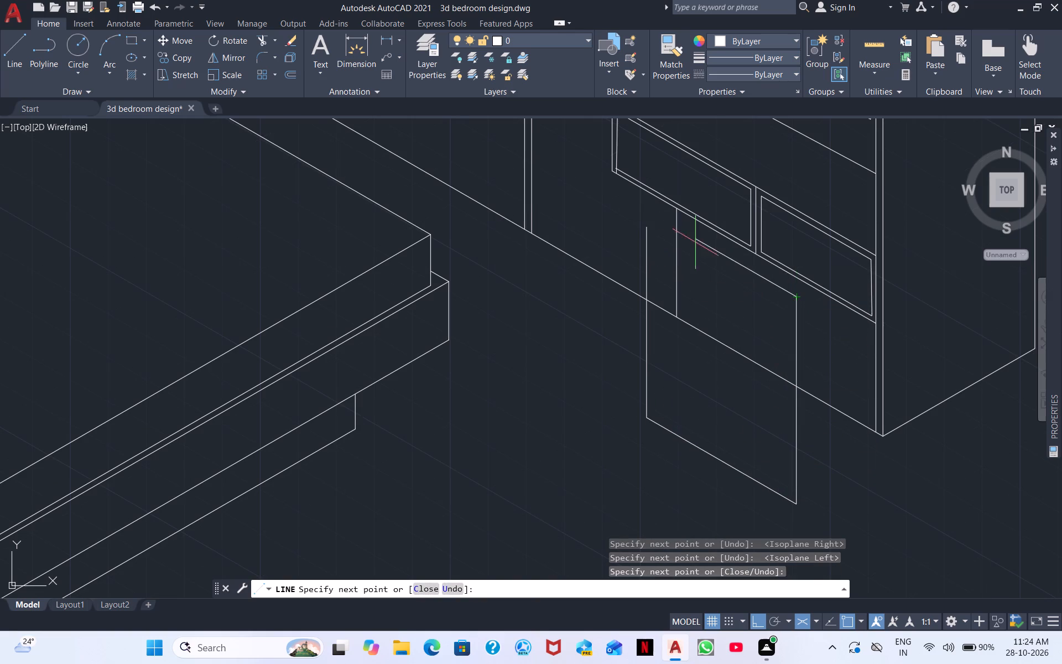
key(Escape)
Draw the outline's upper edge at 330° from the top of its first vertical, running past the second vertical.
right_click(595, 231)
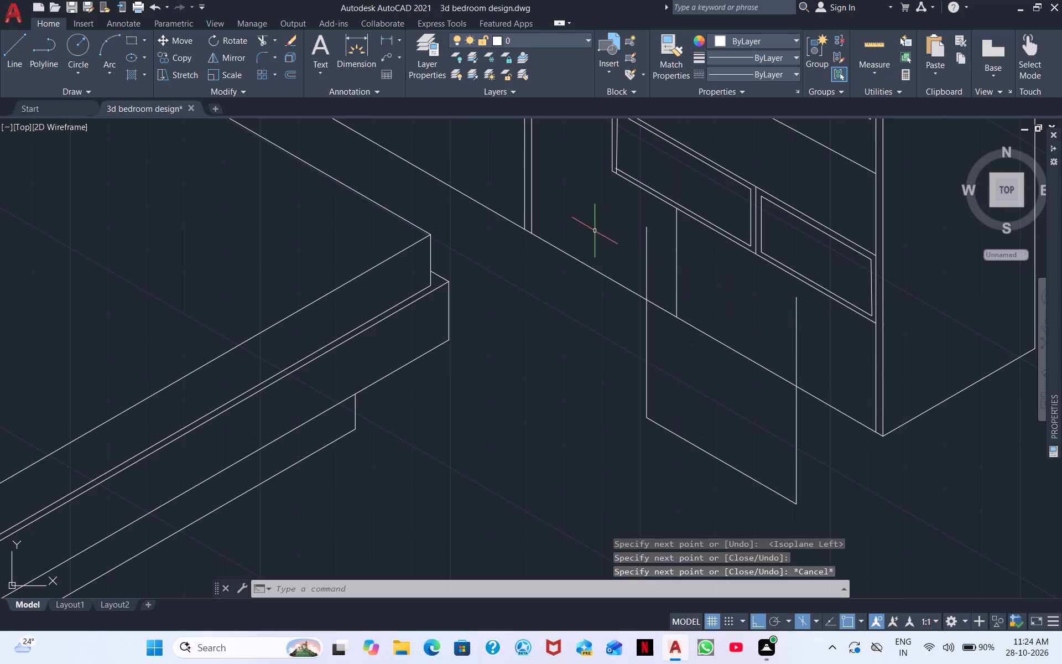
click(630, 247)
click(648, 230)
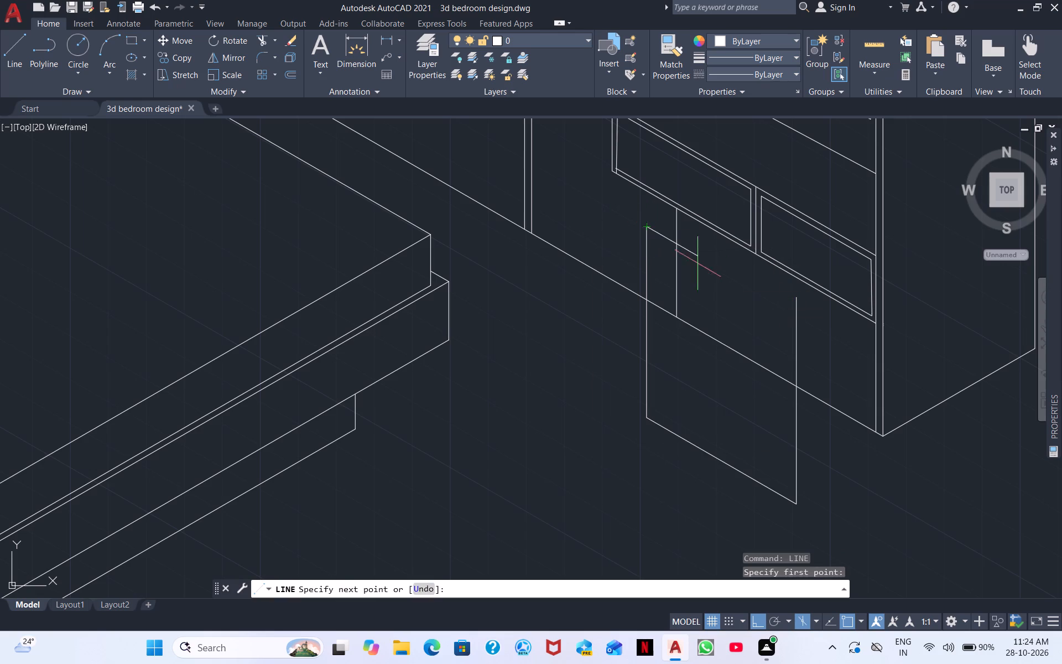
click(832, 338)
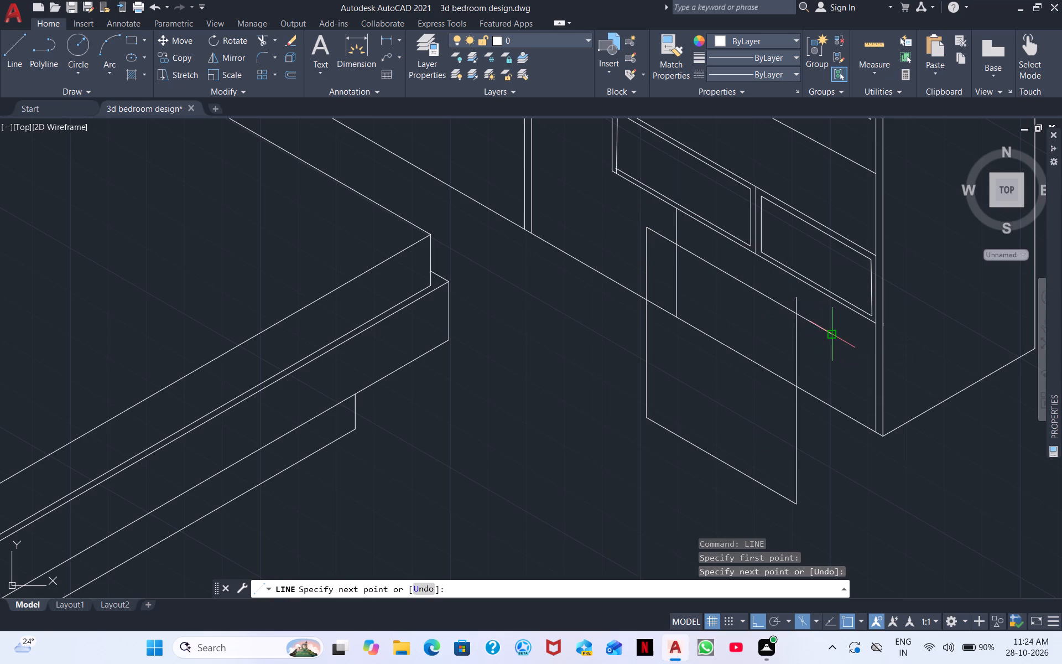
key(Escape)
Move the four-line outline about 50 straight down (270°), clear of the ledge and wall base.
middle_drag(831, 336, 821, 443)
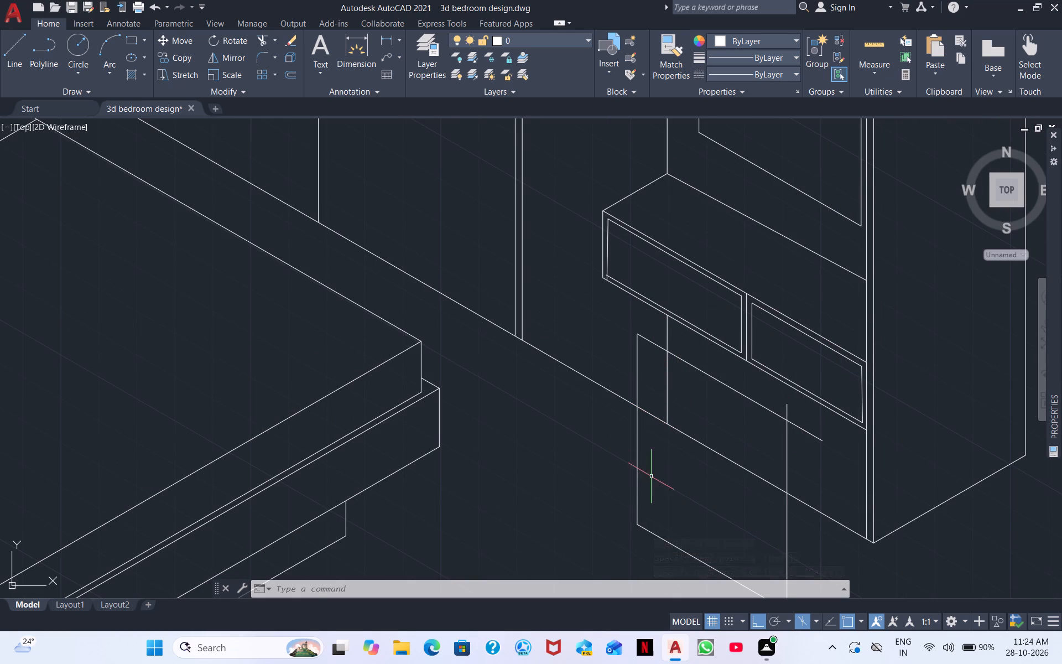
drag(651, 476, 637, 469)
click(587, 429)
drag(652, 354, 654, 349)
click(643, 331)
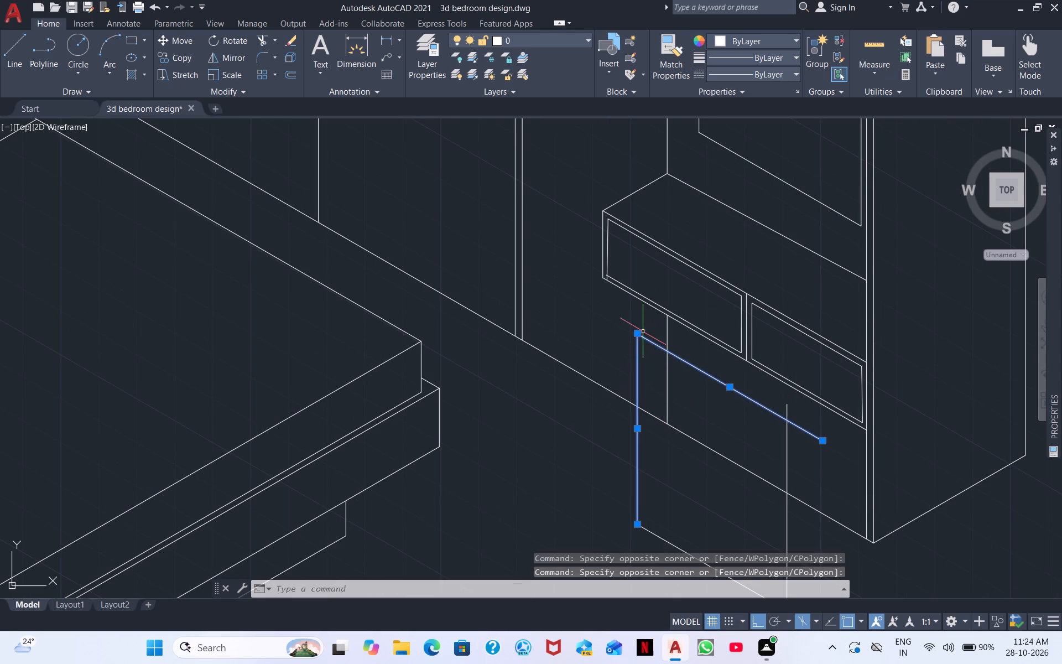
click(800, 466)
click(762, 452)
middle_drag(743, 561, 748, 533)
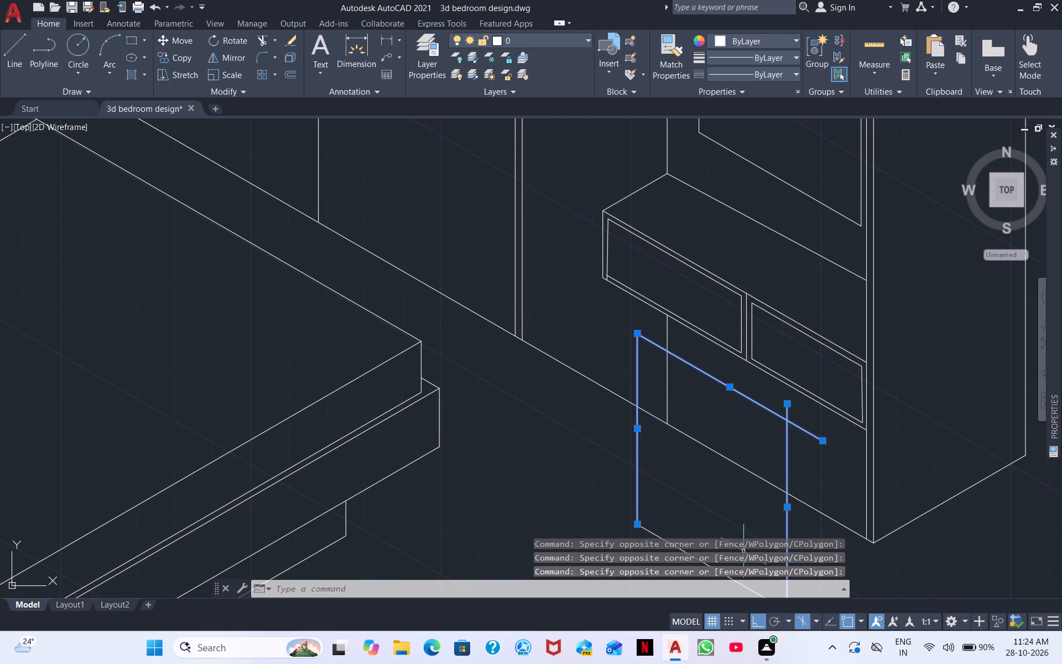
middle_drag(748, 533, 765, 363)
middle_drag(746, 421, 765, 243)
drag(751, 412, 745, 400)
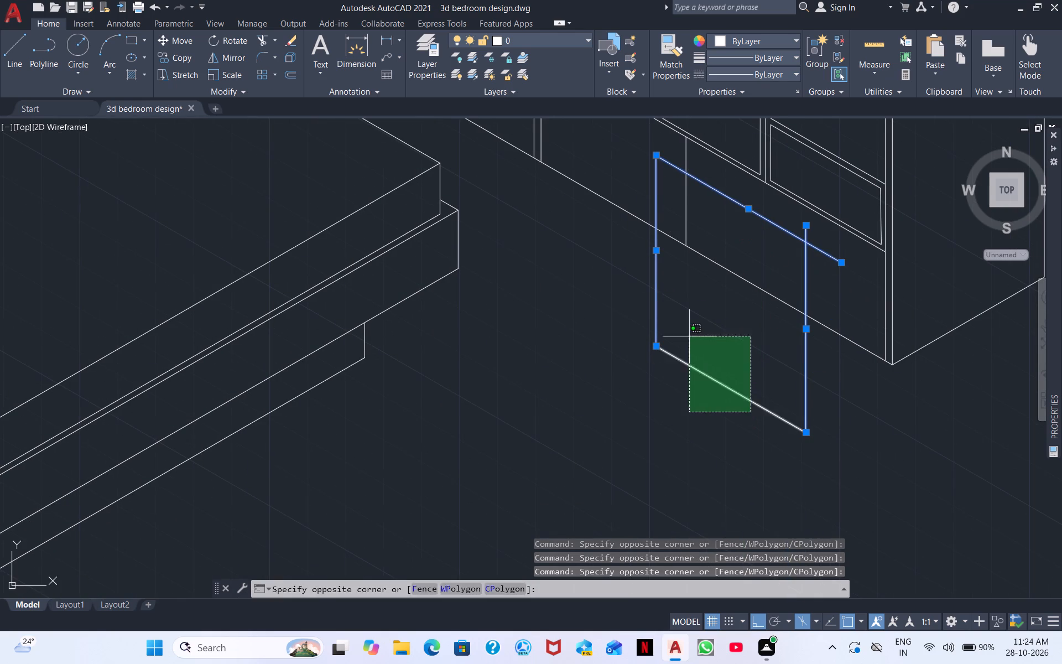
click(689, 336)
right_click(683, 335)
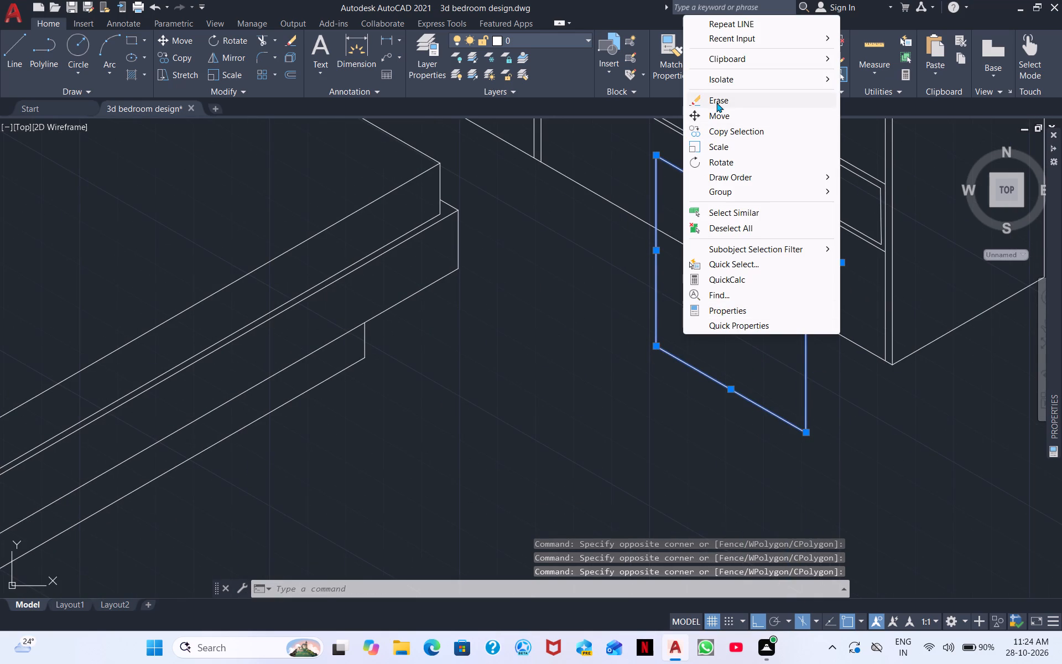
click(722, 119)
click(741, 299)
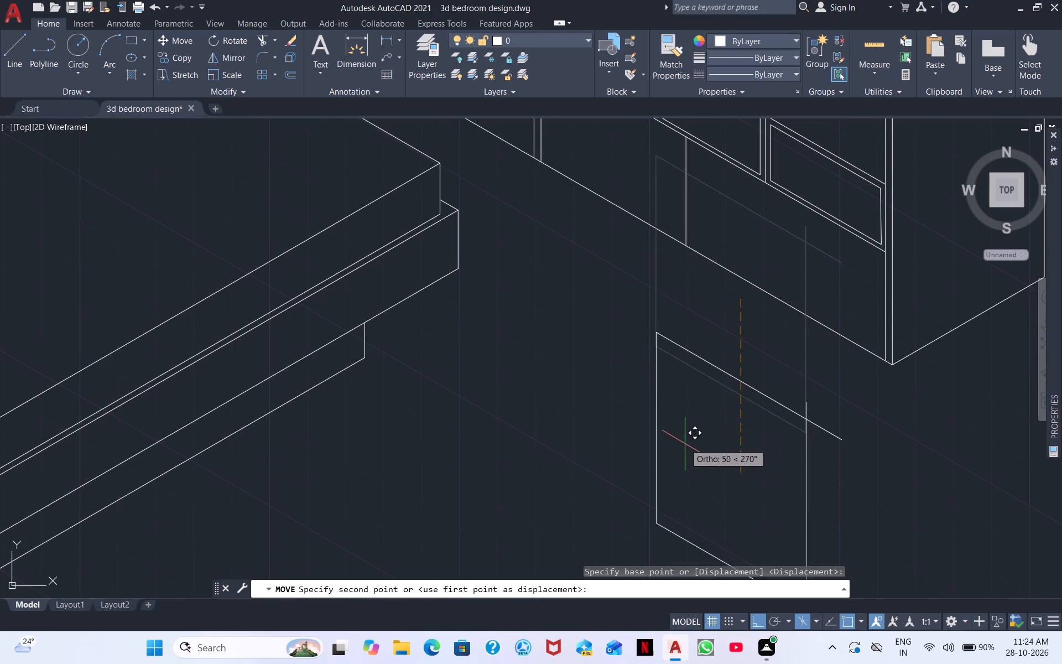
click(685, 444)
Trim the overhanging ends at the outline's upper corner and remove its upper edge, leaving the top open.
middle_drag(754, 359, 528, 260)
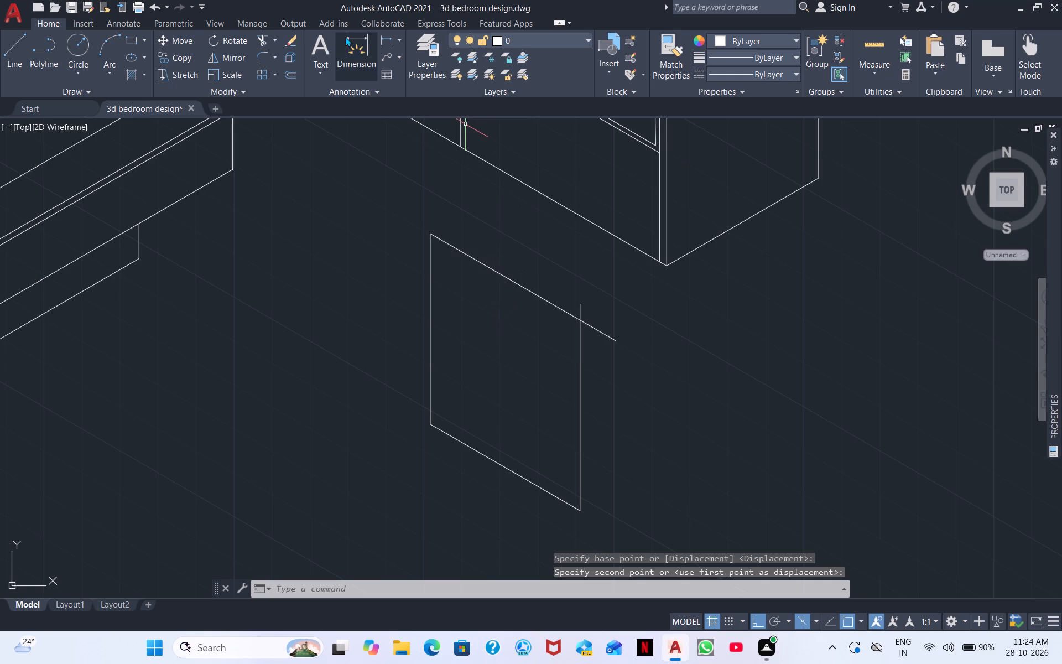
click(265, 37)
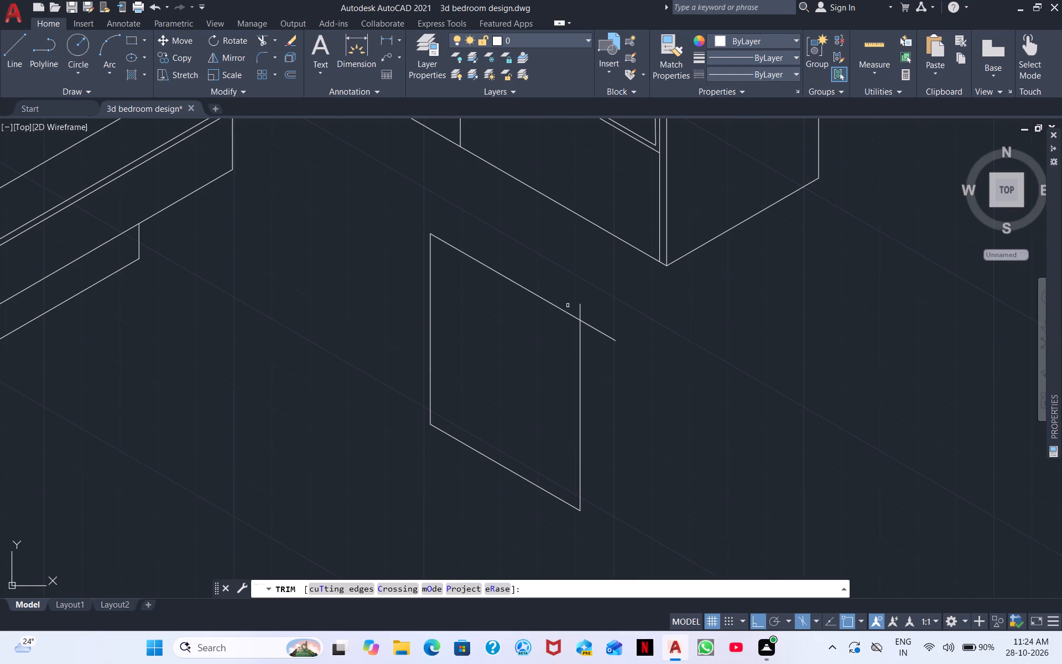
drag(571, 300, 603, 351)
drag(577, 303, 592, 317)
click(498, 273)
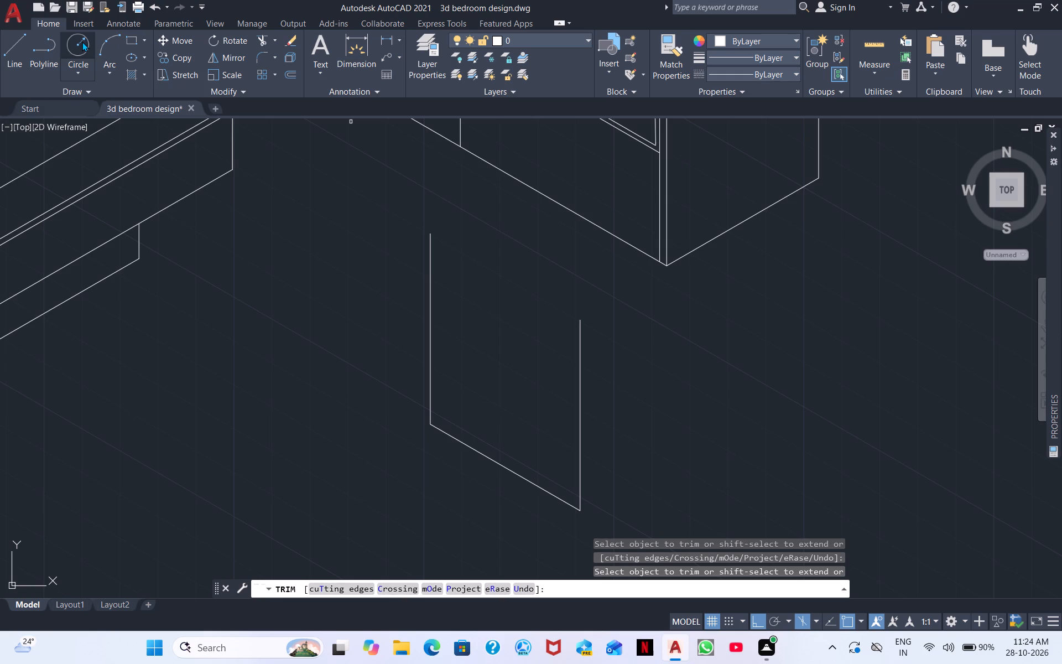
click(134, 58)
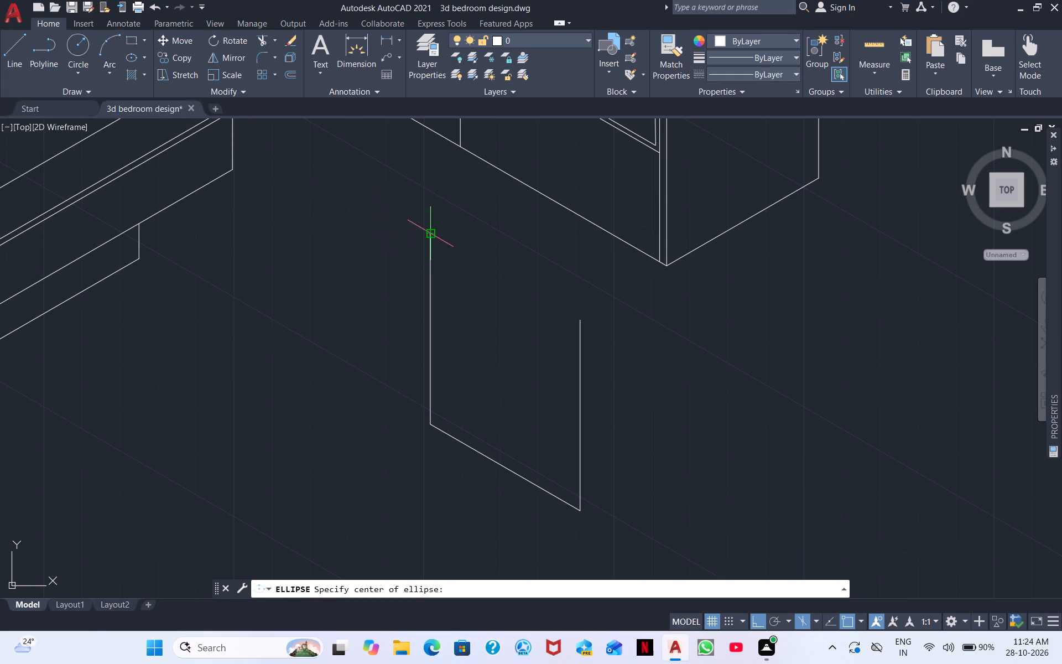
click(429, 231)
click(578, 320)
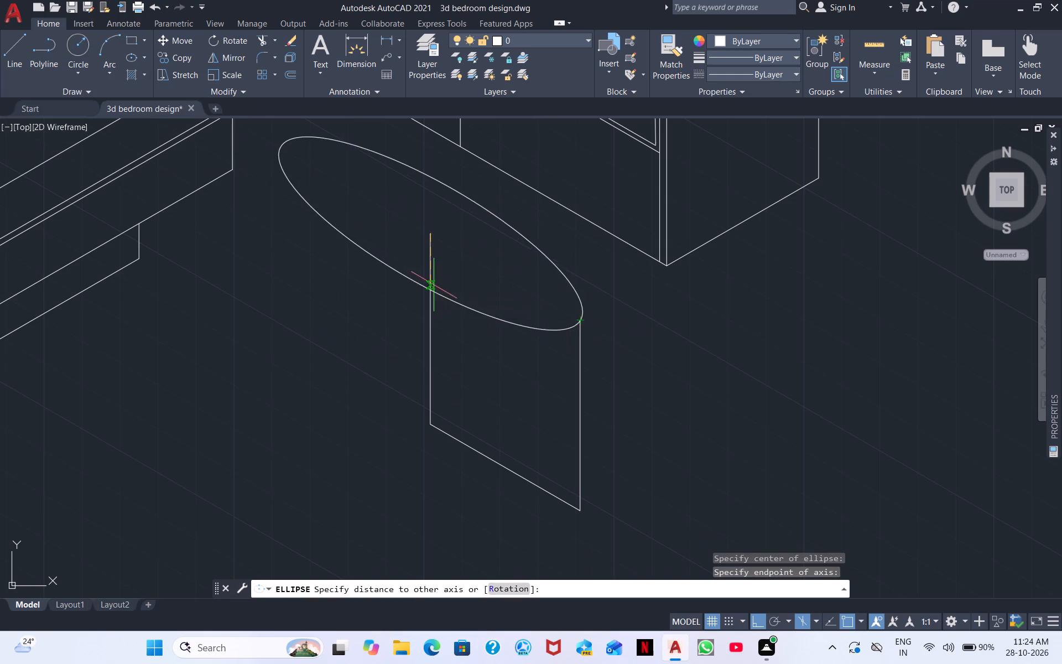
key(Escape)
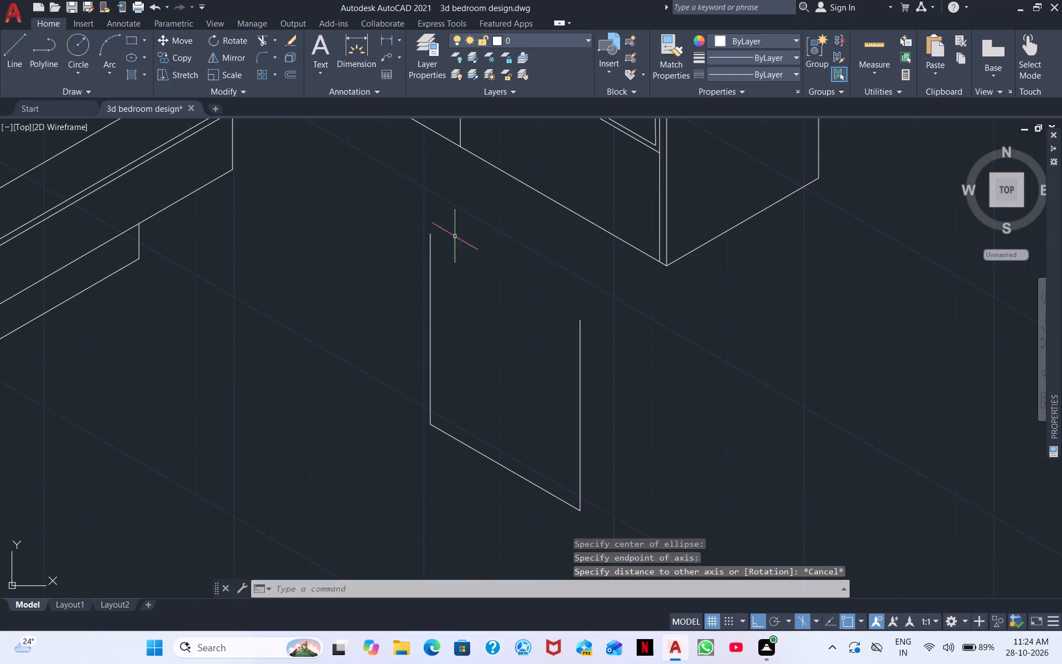
Draw a narrow ellipse by axis endpoints across the tops of the two verticals to form the stool's round top.
click(148, 60)
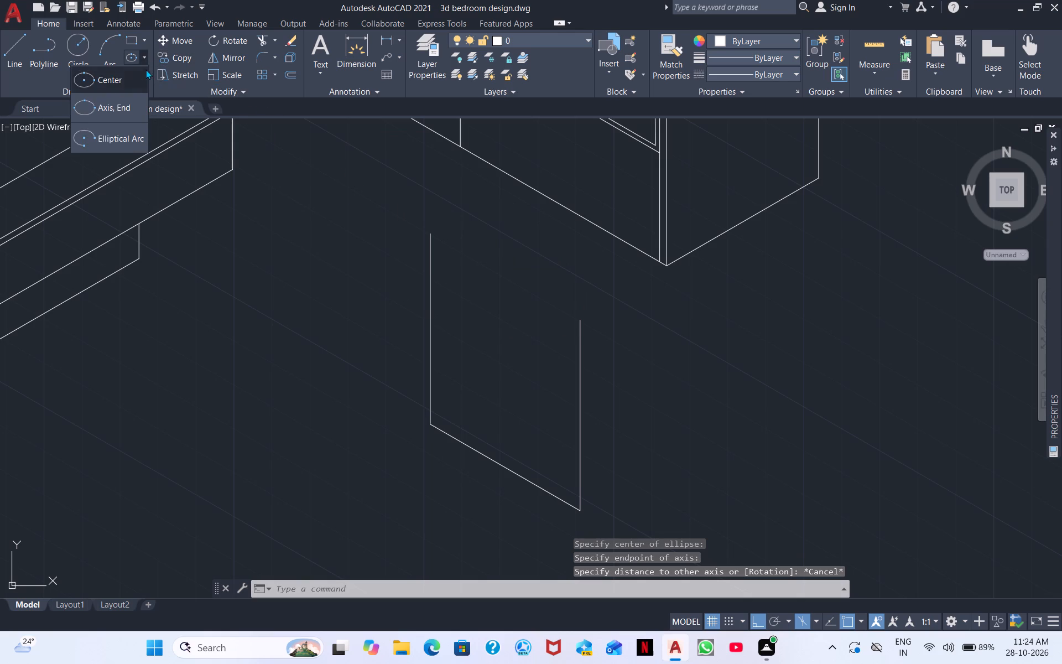
click(117, 107)
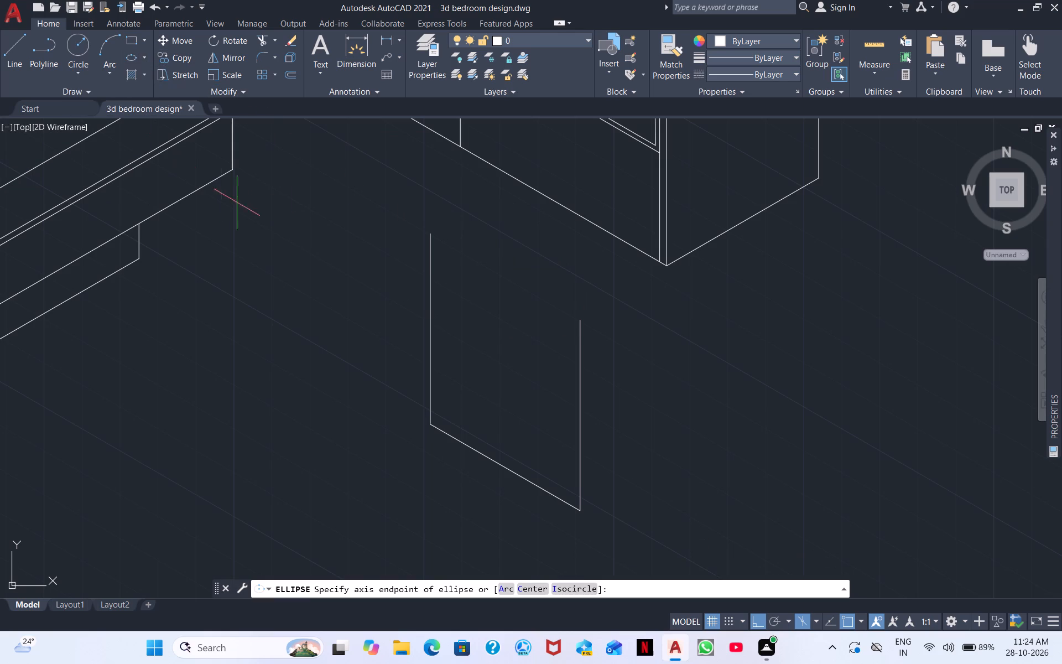
click(427, 233)
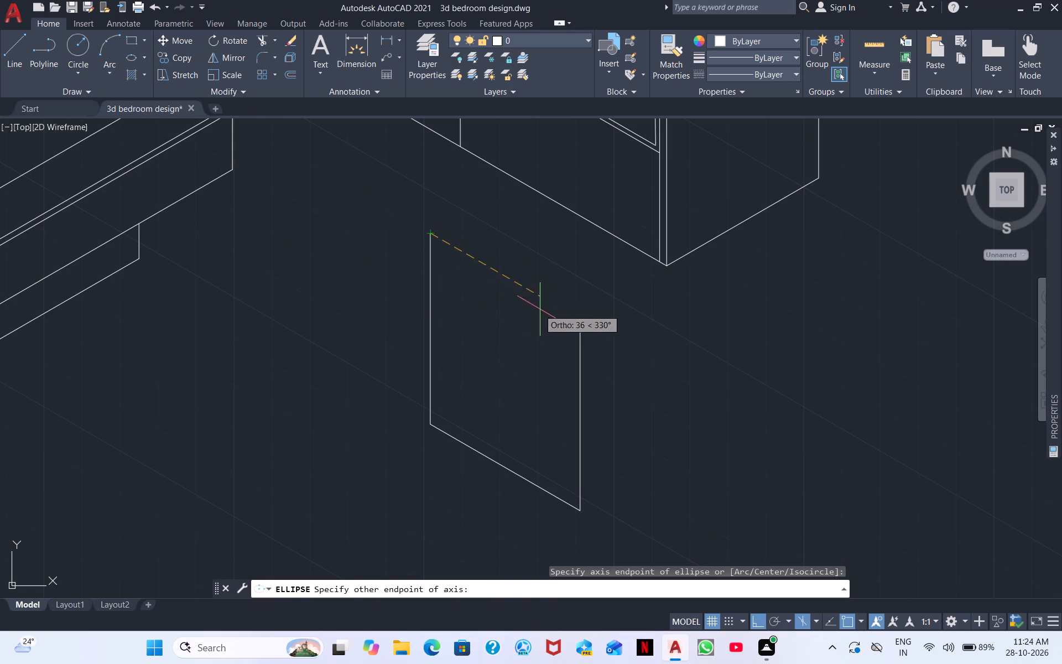
click(574, 319)
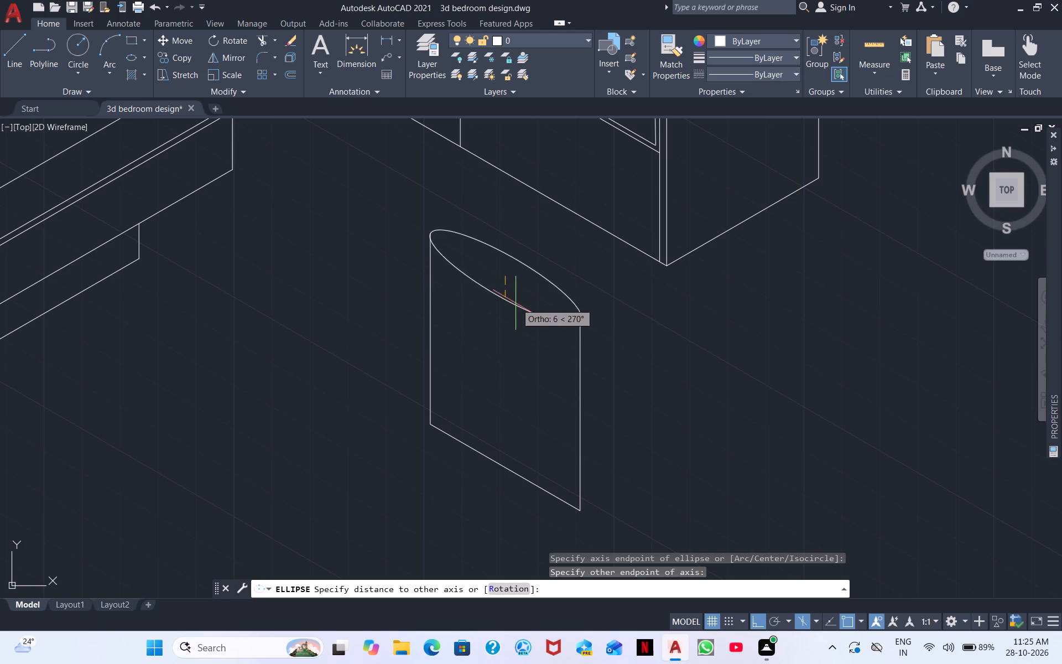
click(509, 308)
scroll(554, 400, down, 1)
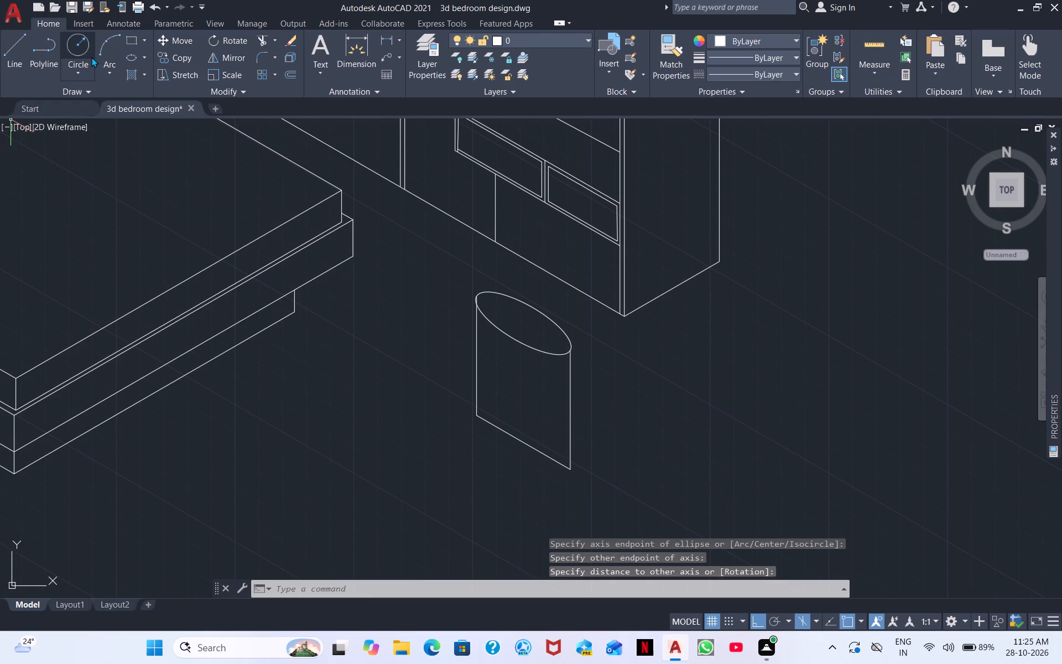
Draw a narrow ellipse by axis endpoints along the stool's slanted bottom edge, joining the lower ends of its two verticals.
click(131, 57)
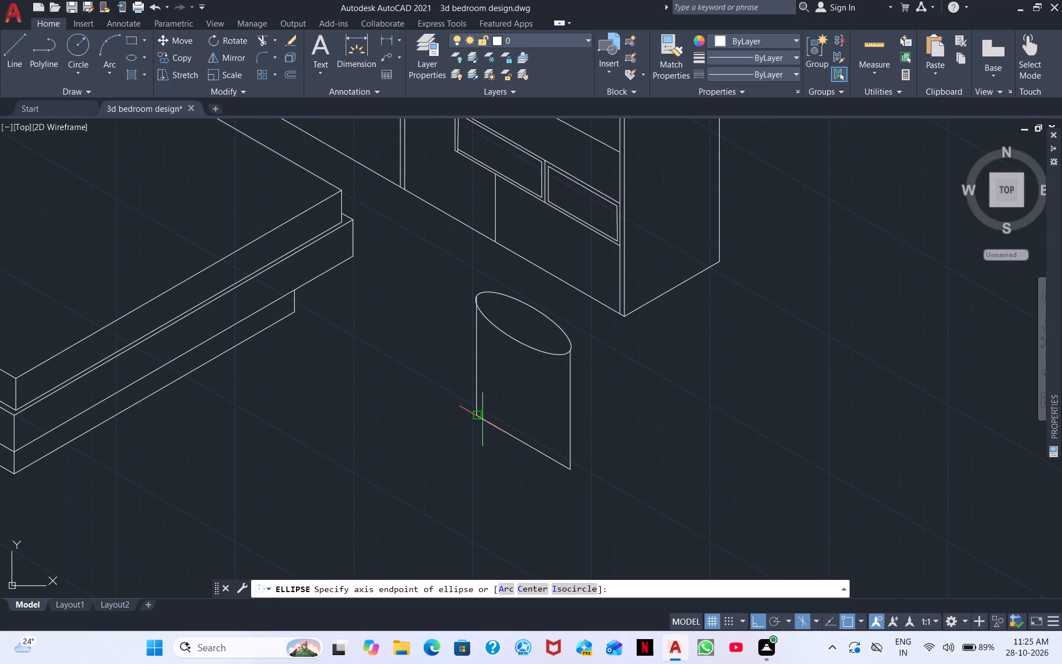
click(476, 416)
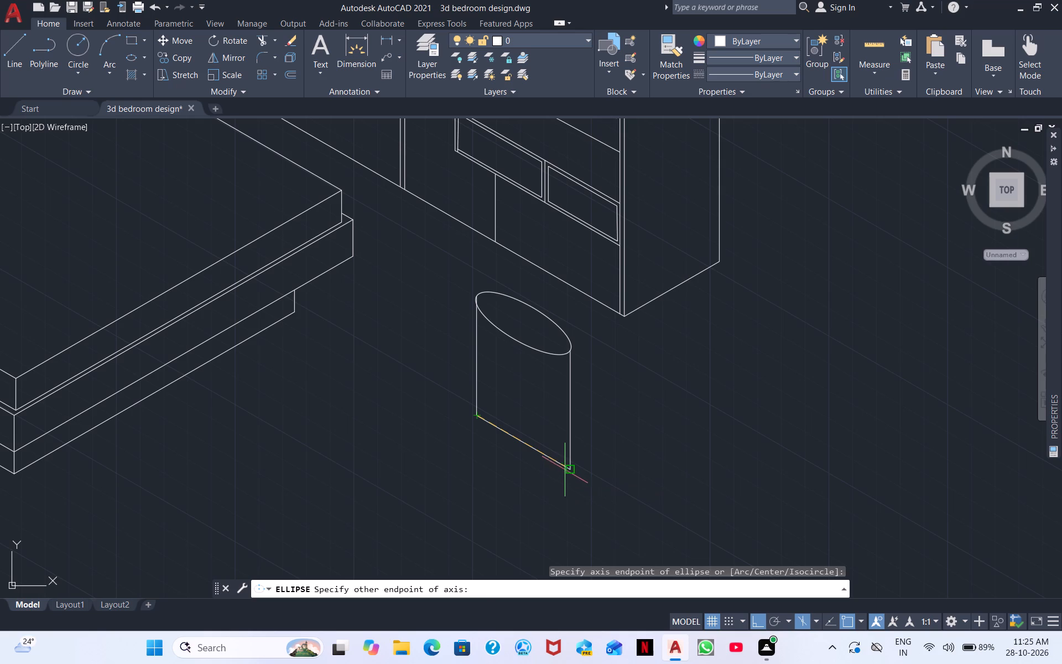
click(566, 470)
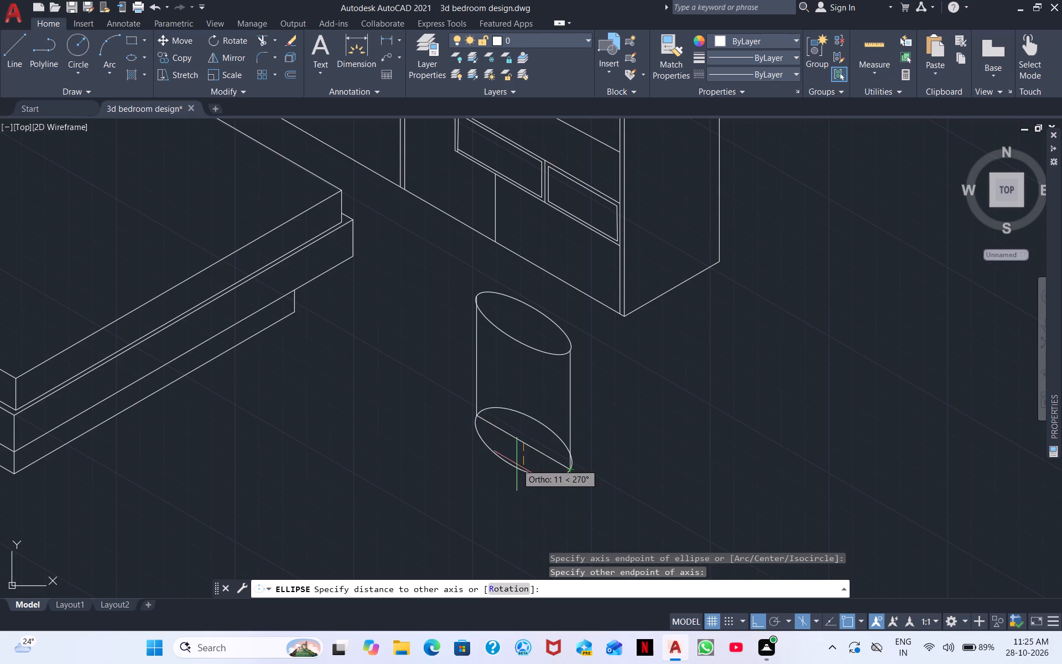
double_click(531, 453)
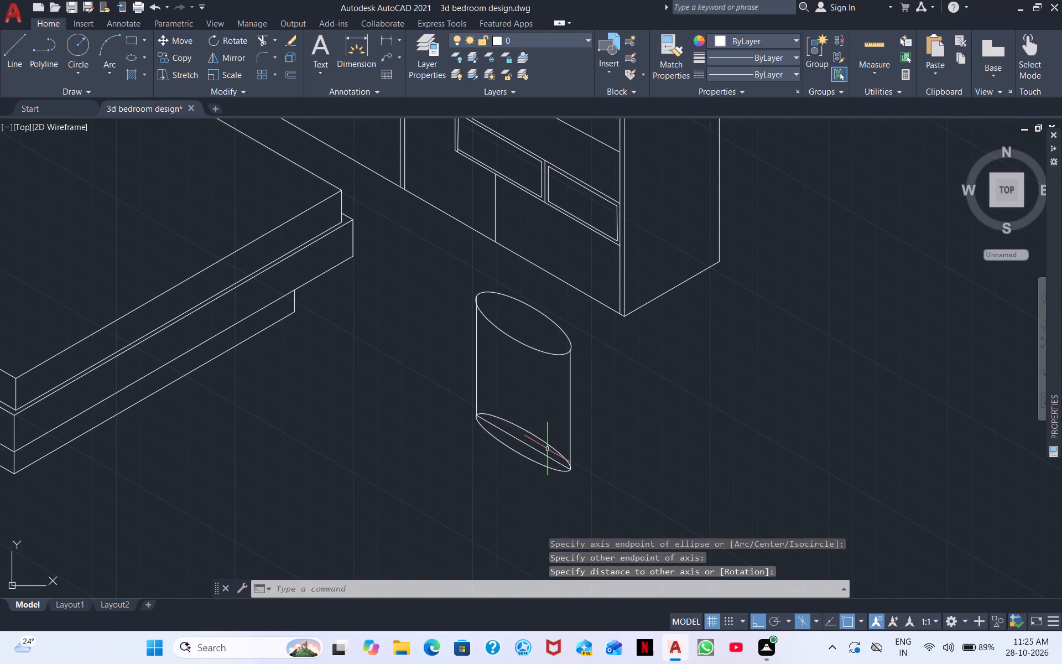
Trim the bottom ellipse's rear half and straight axis line, plus the piece of the first vertical inside the top ellipse.
scroll(511, 426, up, 3)
scroll(497, 443, down, 2)
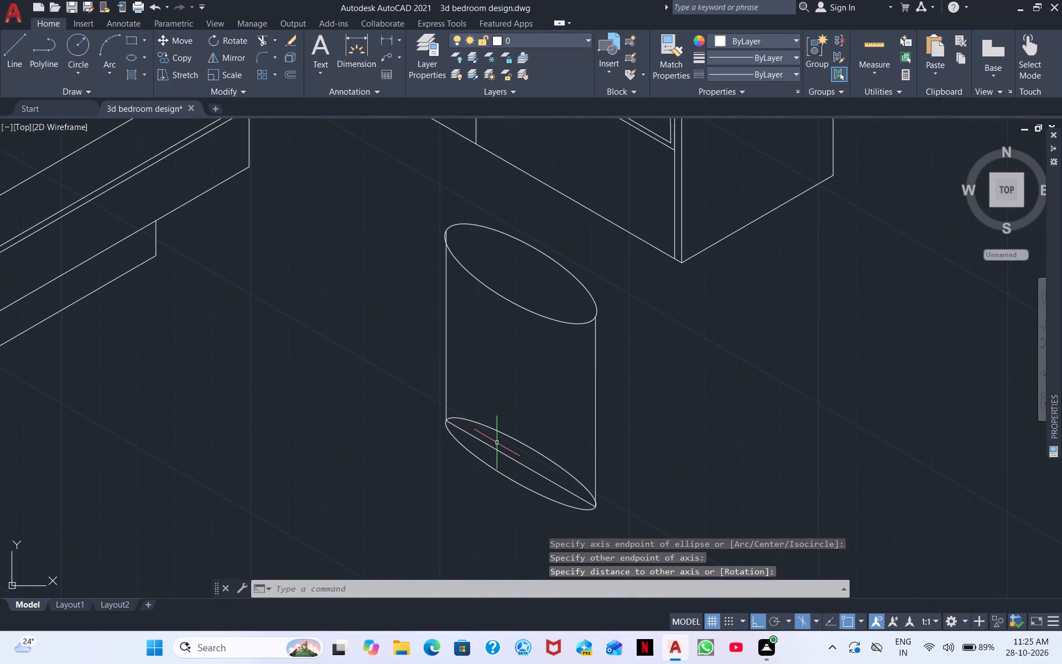
scroll(452, 406, up, 1)
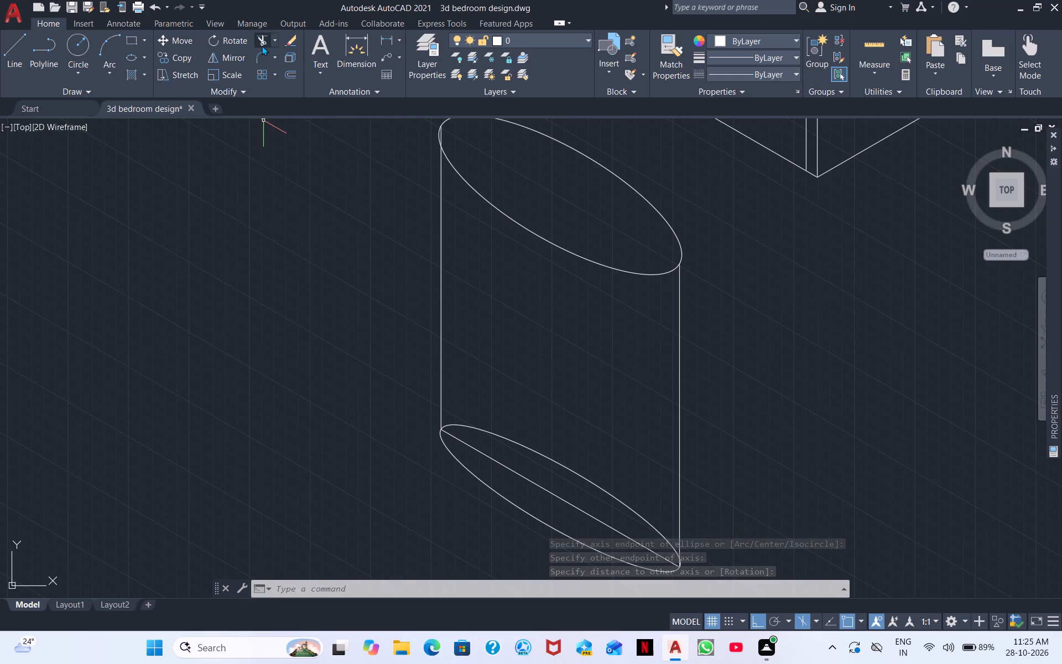
click(262, 45)
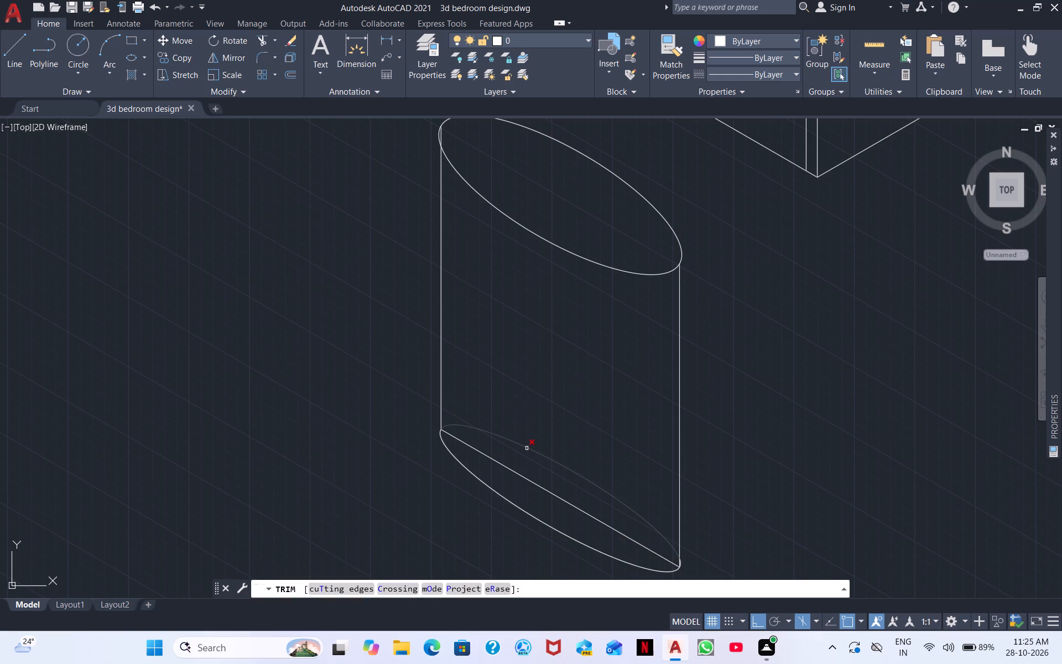
click(527, 448)
click(519, 476)
scroll(526, 418, down, 1)
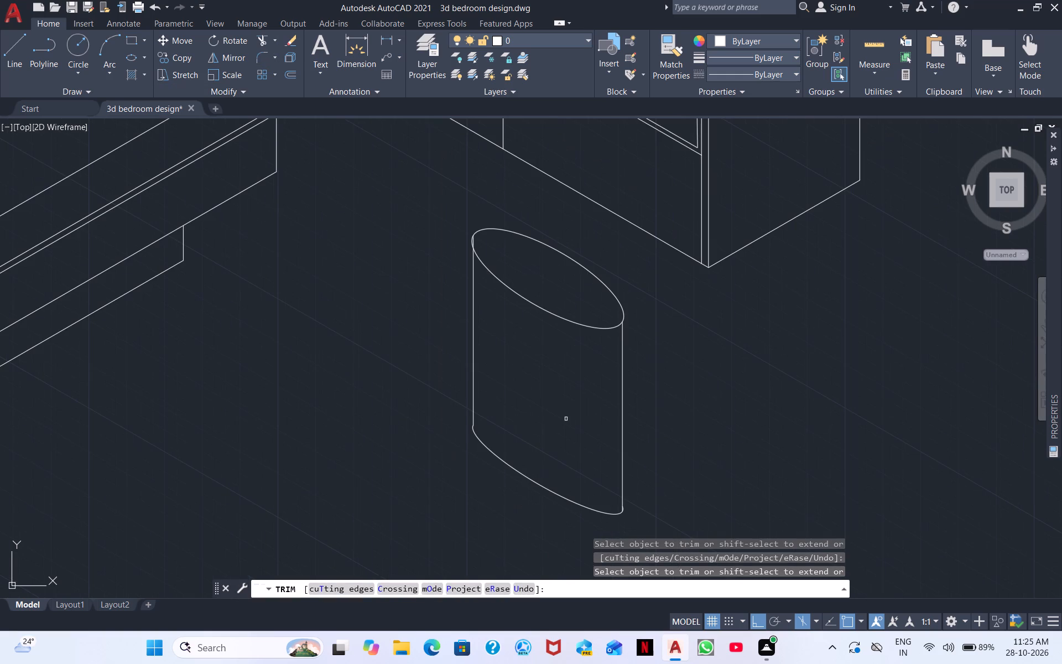
scroll(467, 240, up, 3)
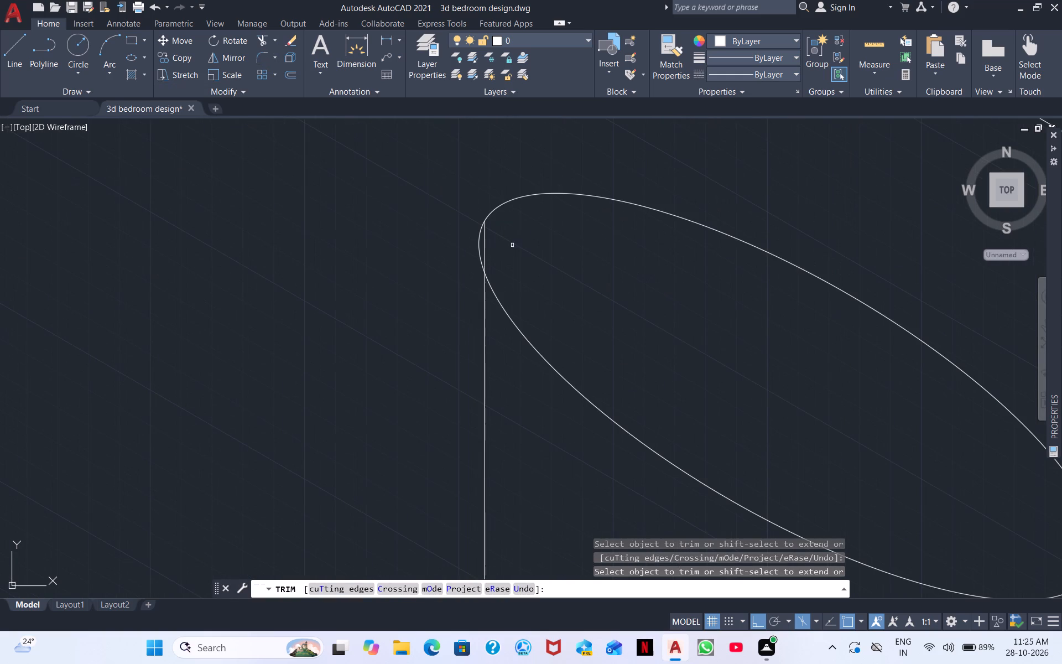
click(484, 250)
scroll(638, 317, down, 2)
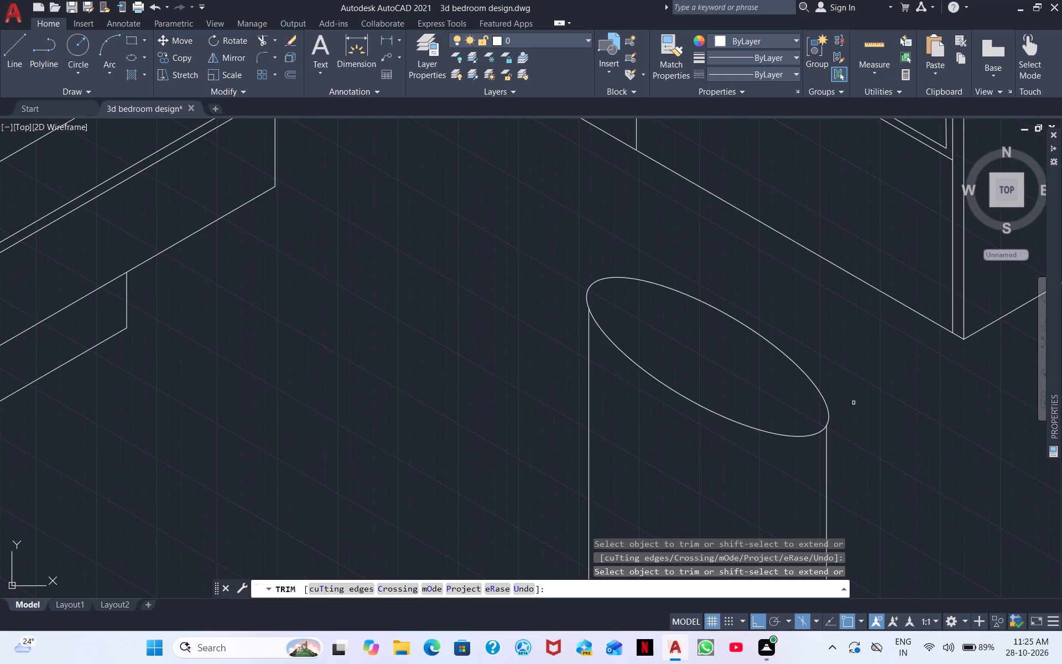
right_click(935, 439)
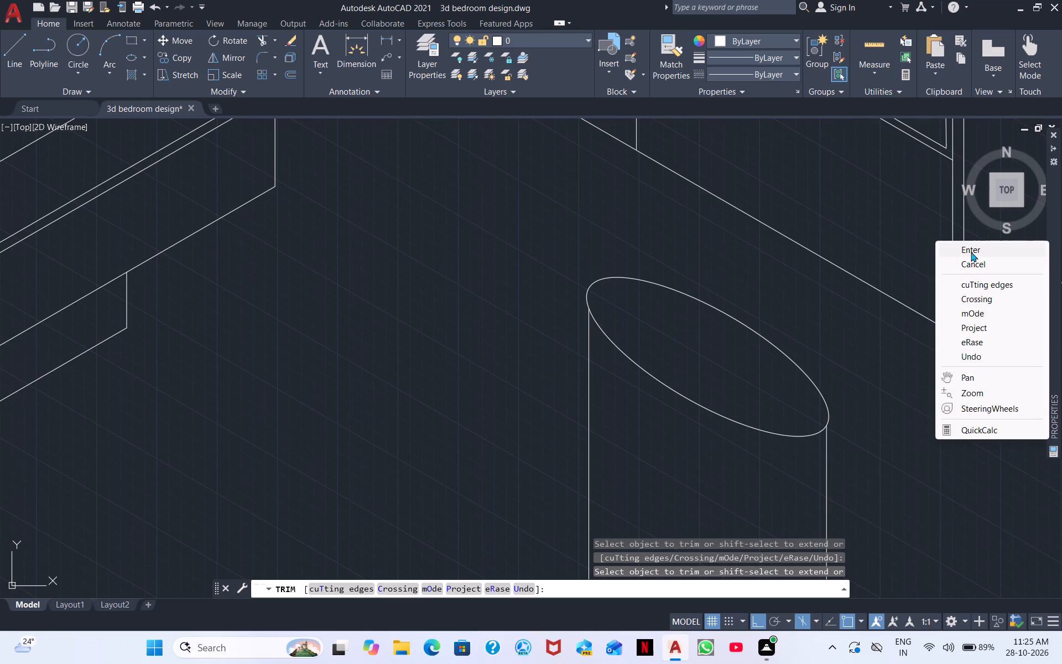
click(971, 252)
Move the whole cylindrical stool a short distance toward the bed, parallel to the wall base.
scroll(873, 413, down, 2)
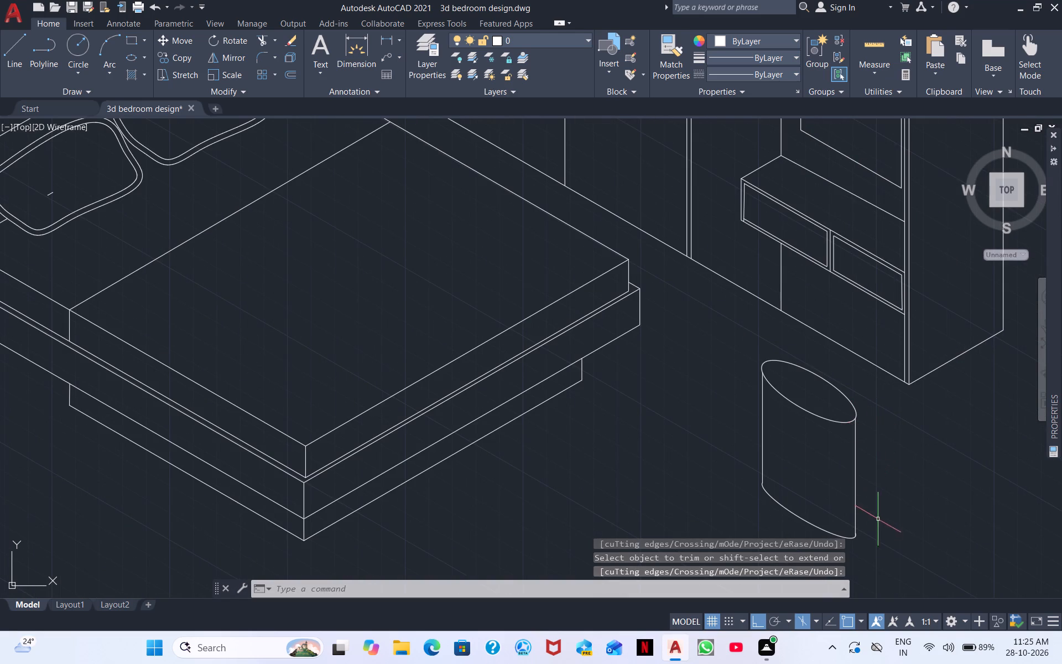
drag(866, 524, 860, 513)
click(762, 362)
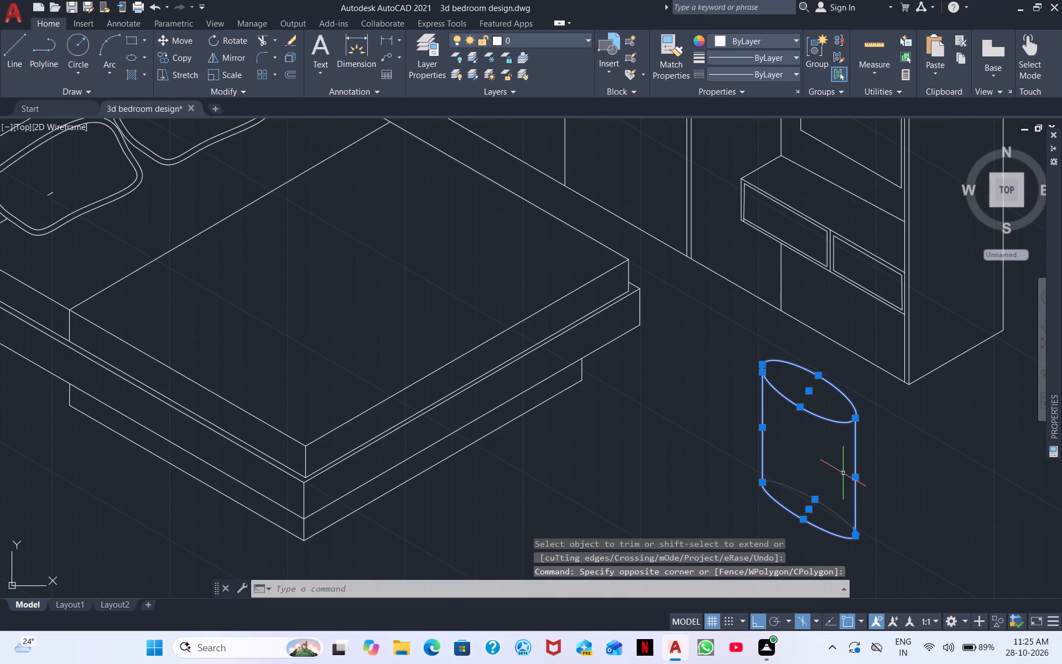
right_click(822, 487)
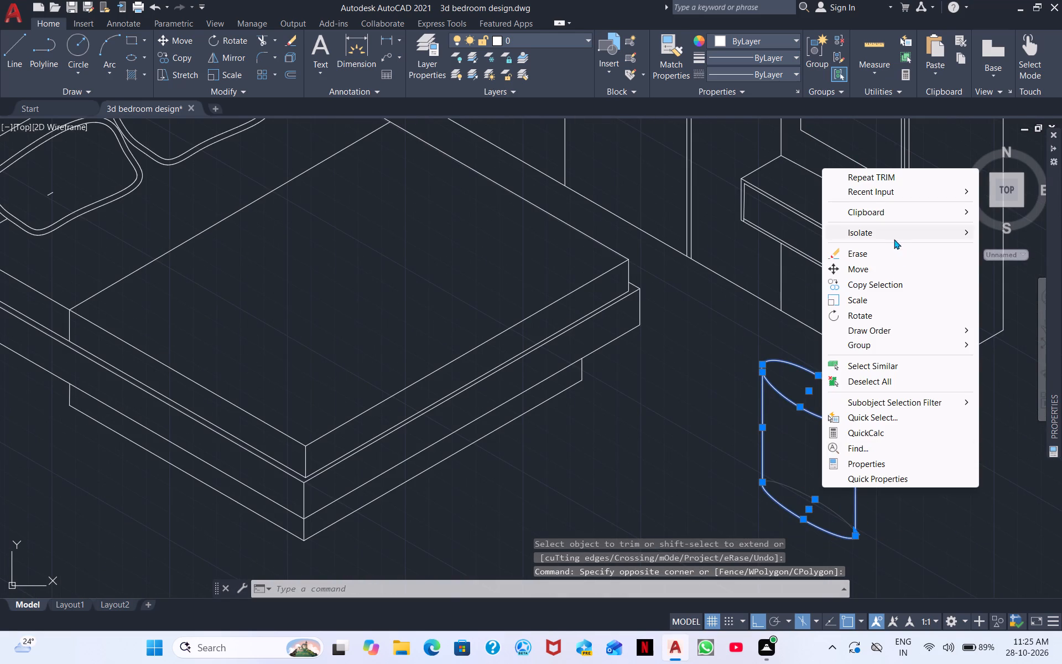
click(869, 267)
drag(810, 416, 813, 403)
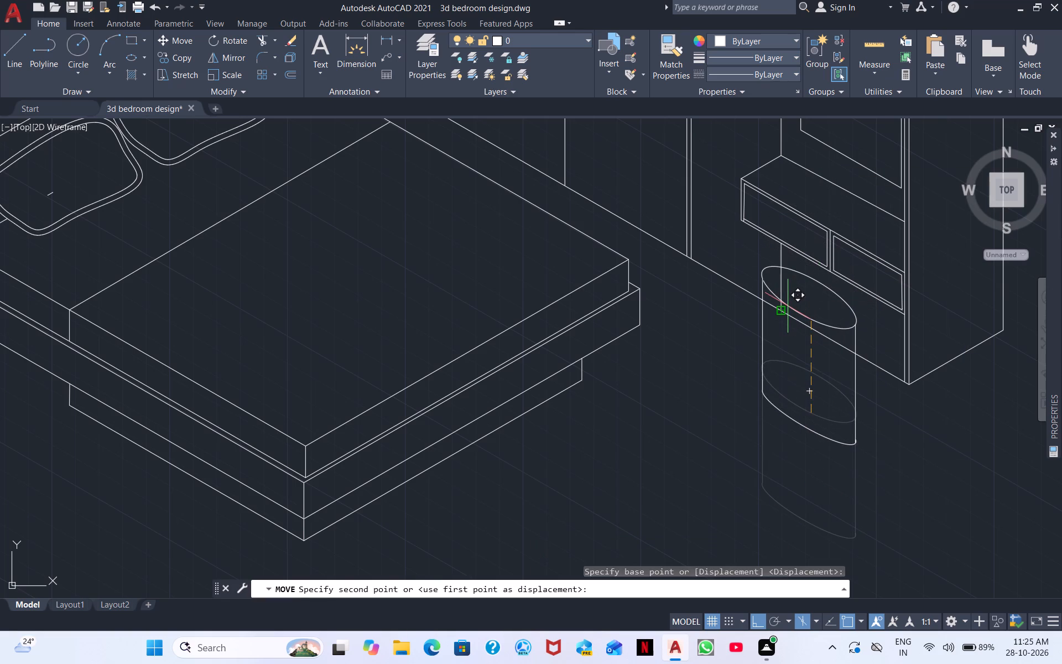
click(744, 387)
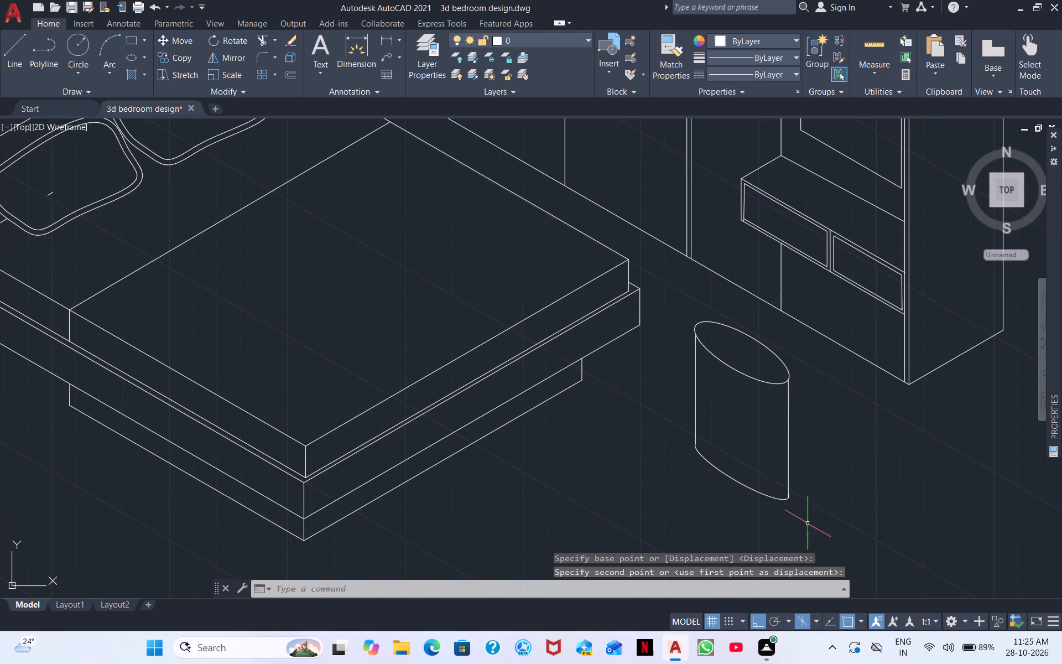
Scale the stool down to a little over half its size, using the lower end of its front vertical as base point.
click(808, 524)
click(701, 346)
drag(735, 425, 707, 396)
click(684, 366)
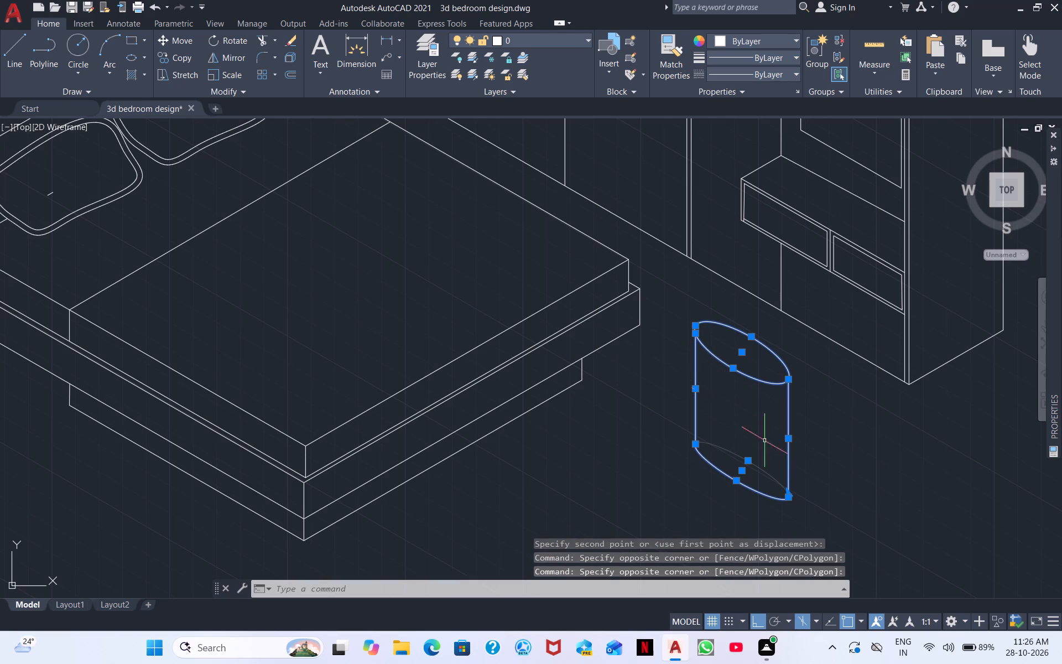
right_click(817, 460)
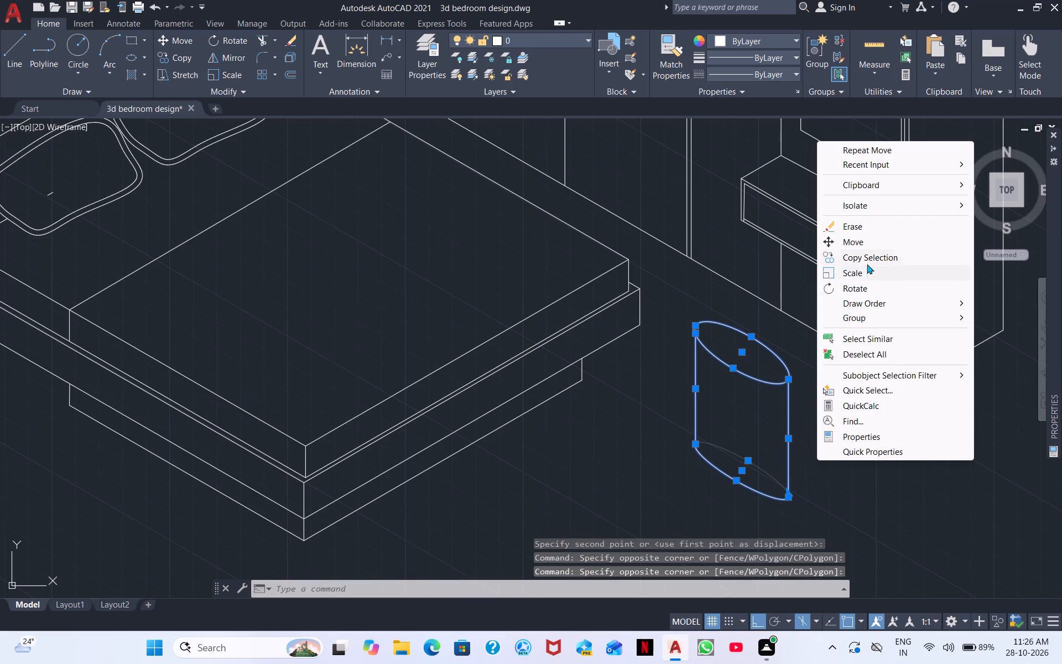
click(858, 272)
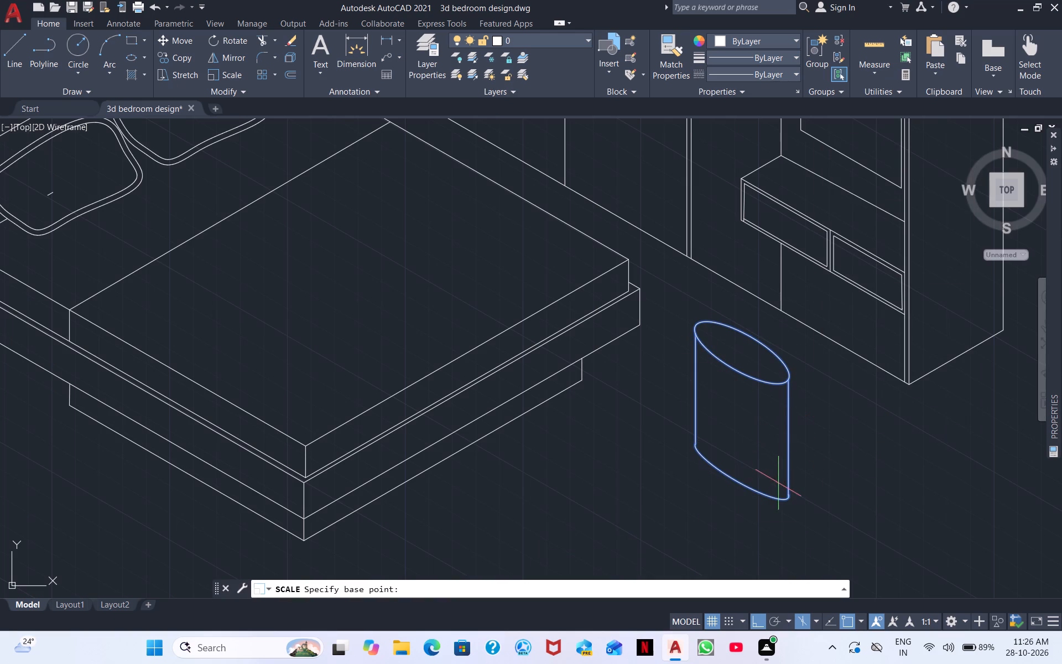
click(784, 492)
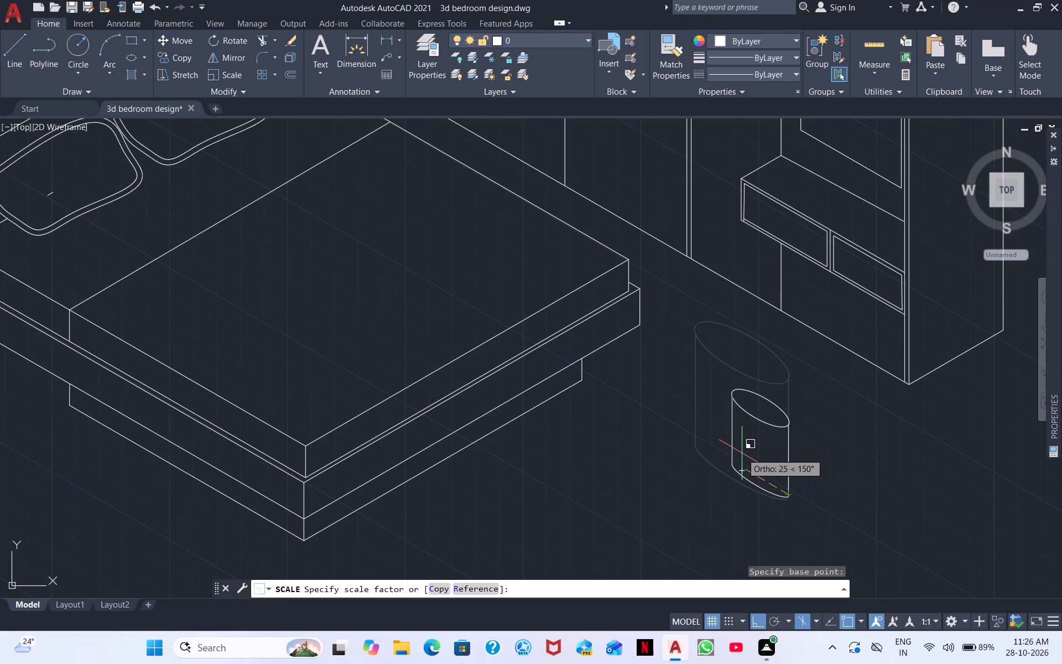
click(742, 454)
Move the reduced stool slightly toward the bed, parallel to the wall base, so it stands in front of the ledge.
drag(806, 511, 796, 500)
click(714, 390)
right_click(872, 446)
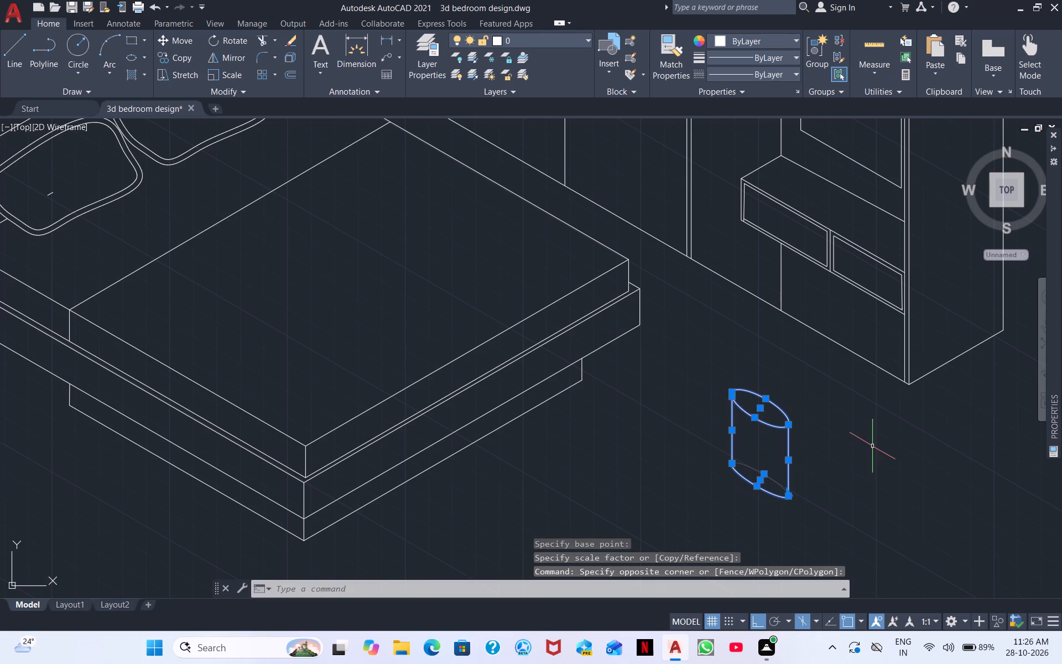
click(911, 229)
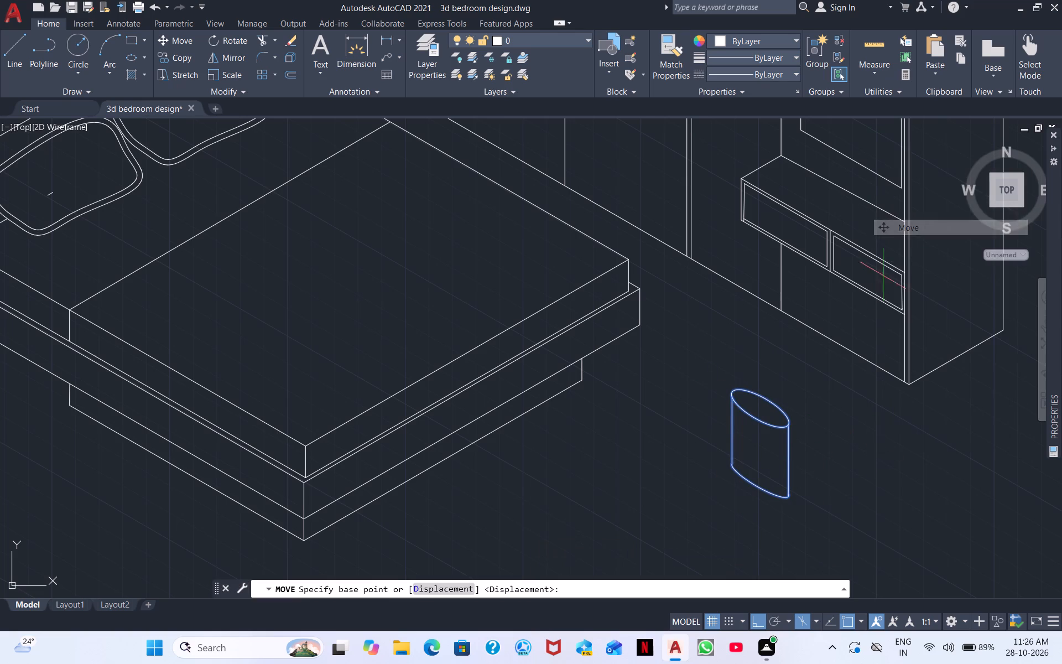
click(763, 413)
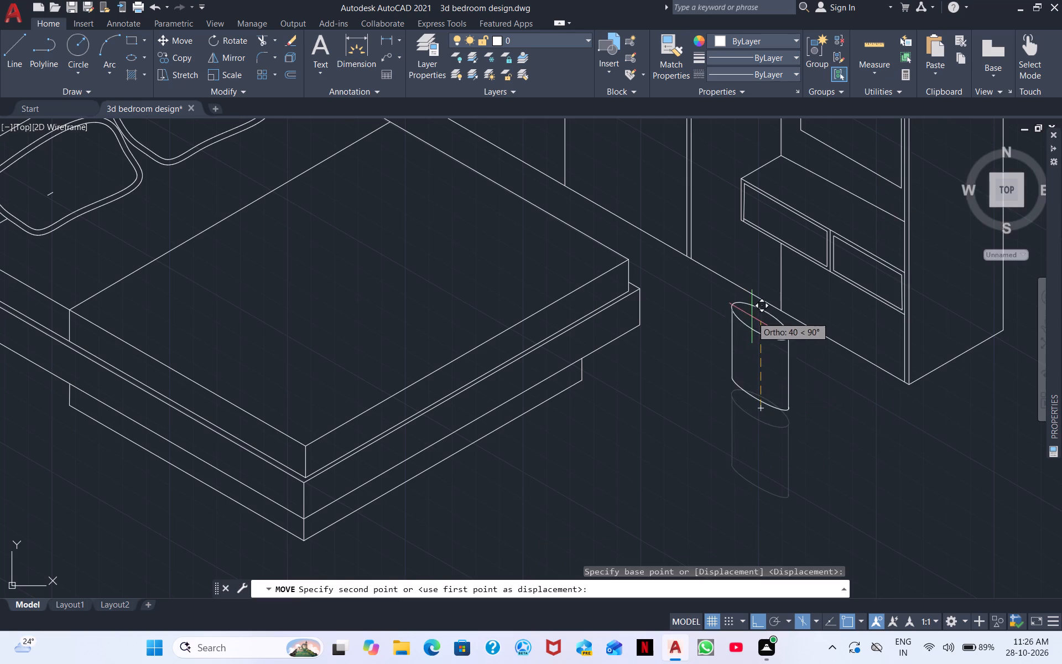
click(737, 376)
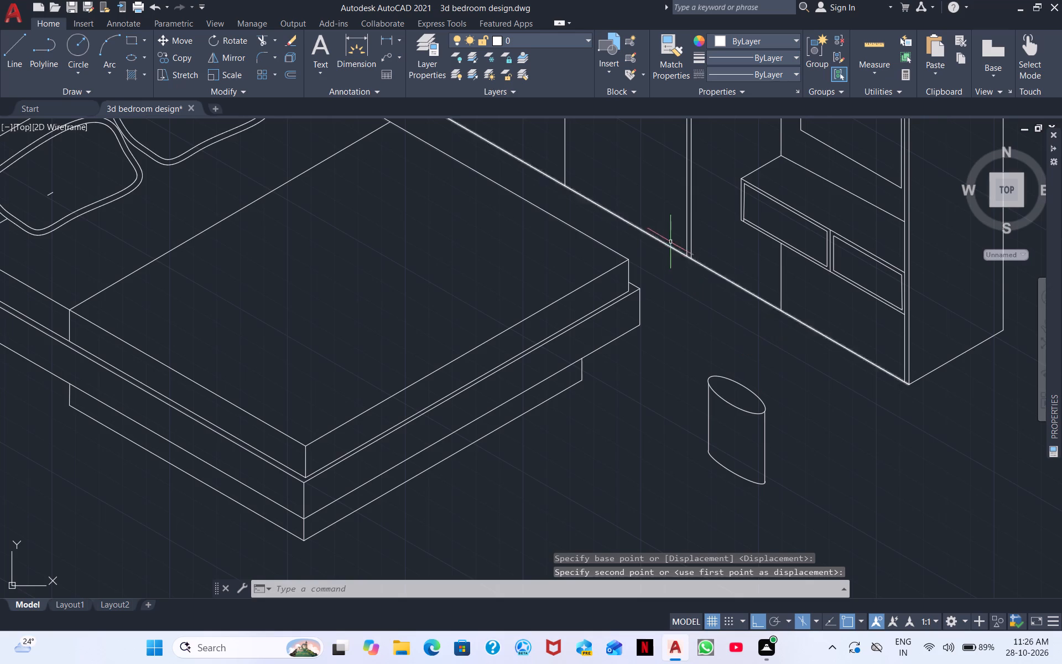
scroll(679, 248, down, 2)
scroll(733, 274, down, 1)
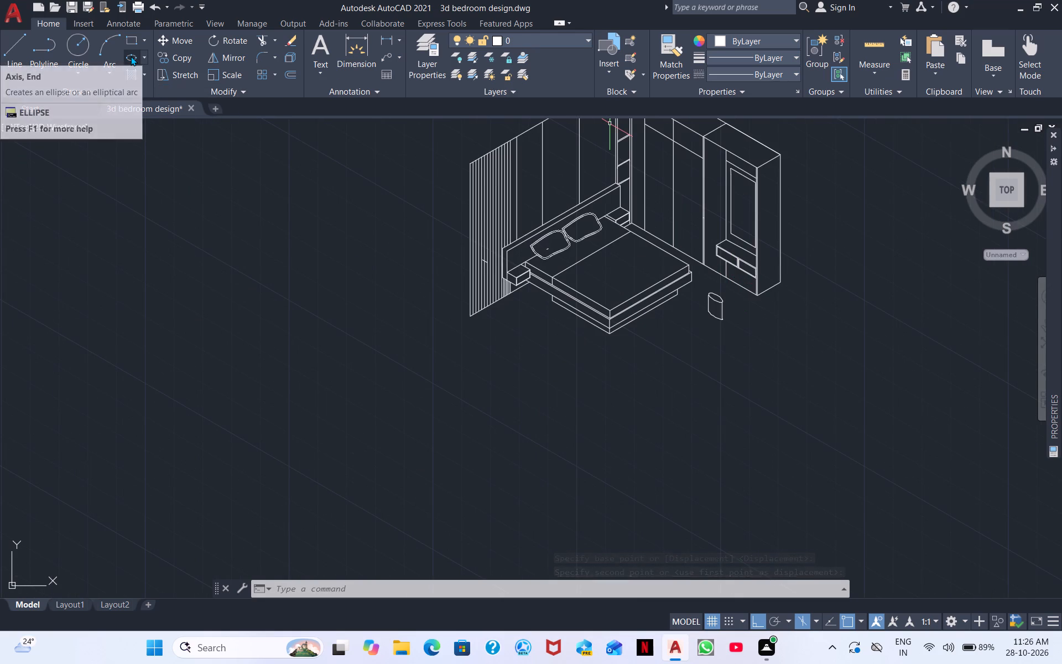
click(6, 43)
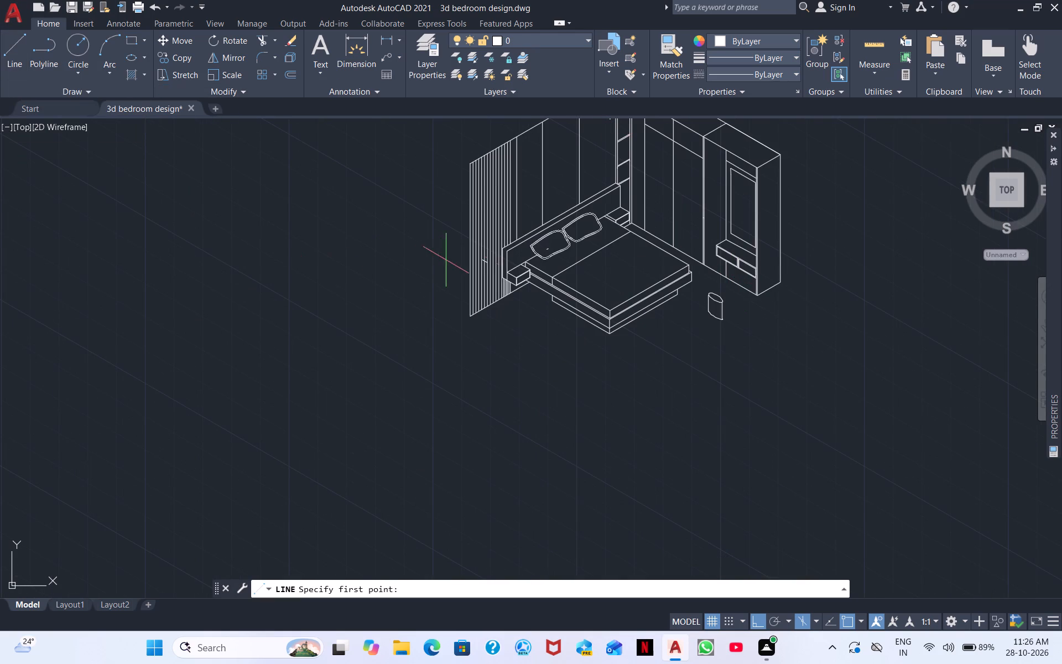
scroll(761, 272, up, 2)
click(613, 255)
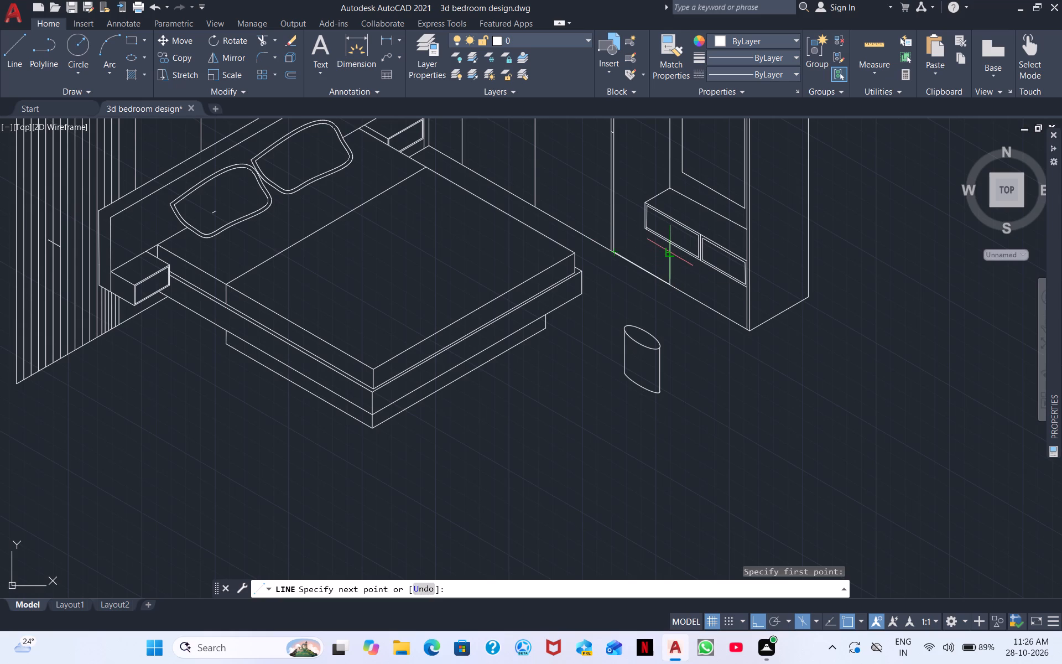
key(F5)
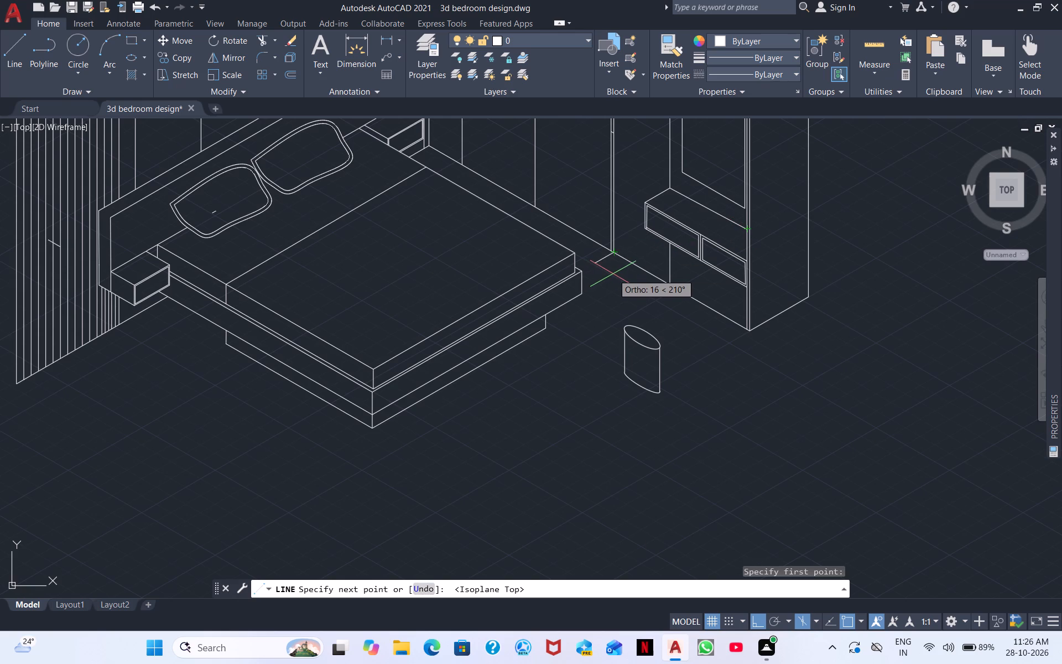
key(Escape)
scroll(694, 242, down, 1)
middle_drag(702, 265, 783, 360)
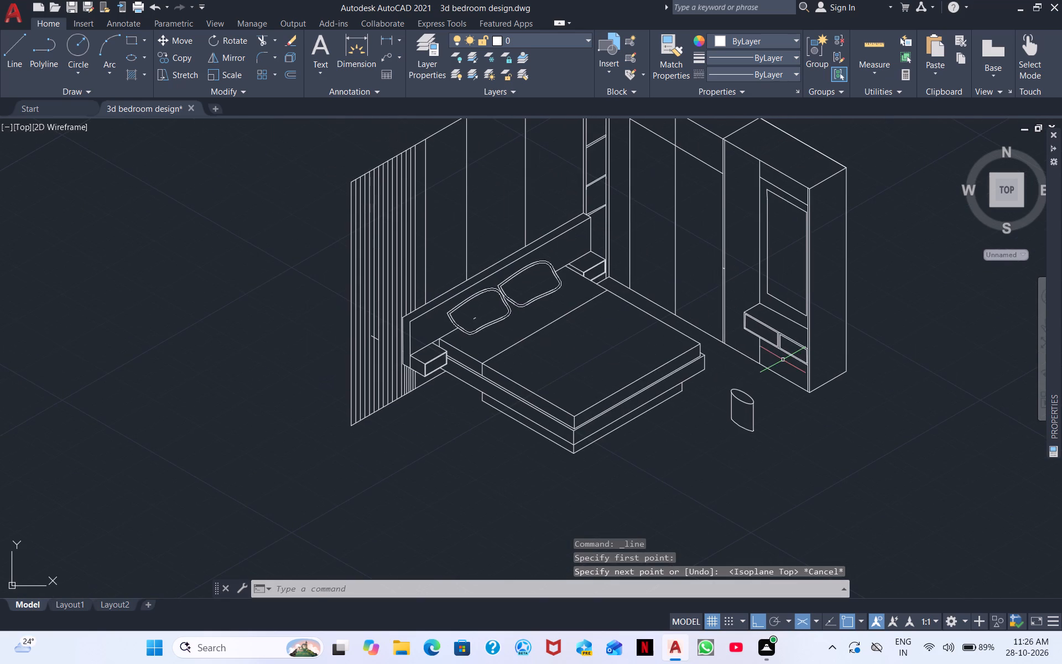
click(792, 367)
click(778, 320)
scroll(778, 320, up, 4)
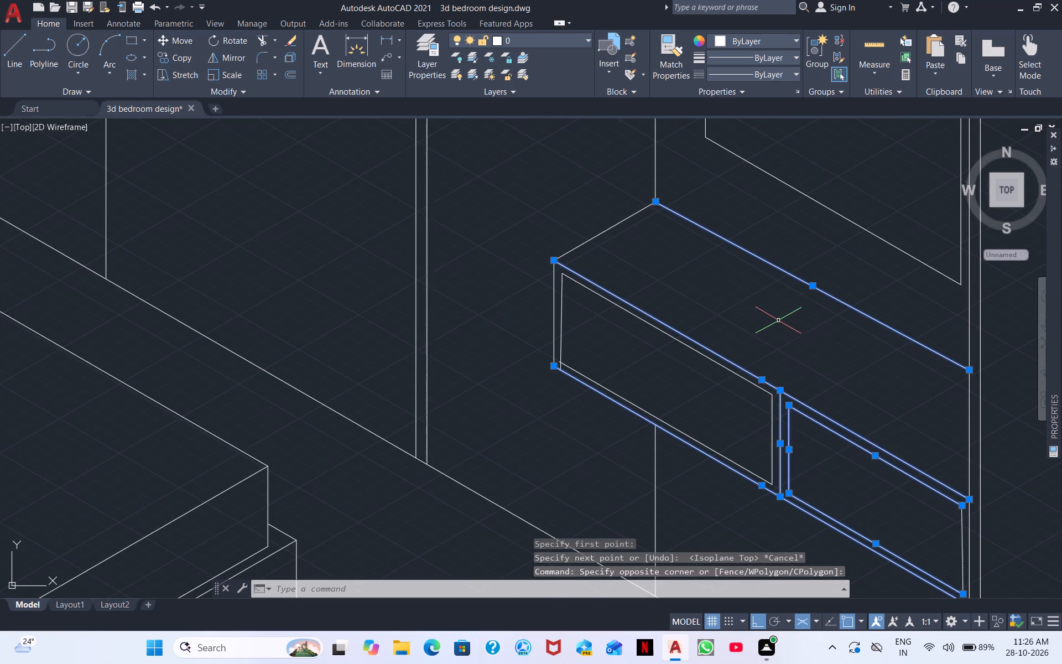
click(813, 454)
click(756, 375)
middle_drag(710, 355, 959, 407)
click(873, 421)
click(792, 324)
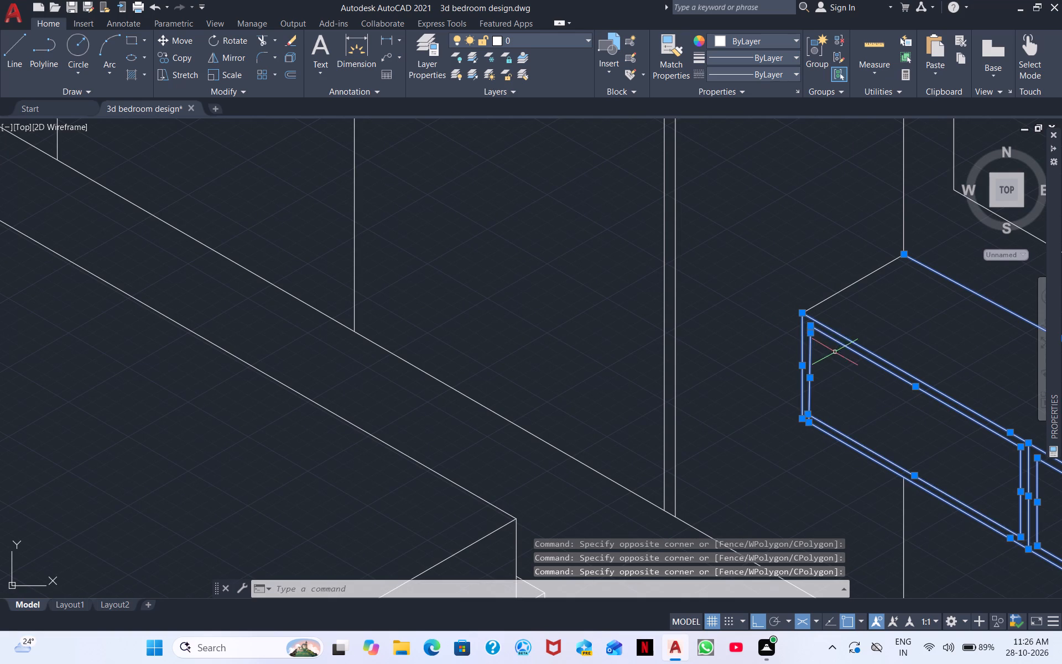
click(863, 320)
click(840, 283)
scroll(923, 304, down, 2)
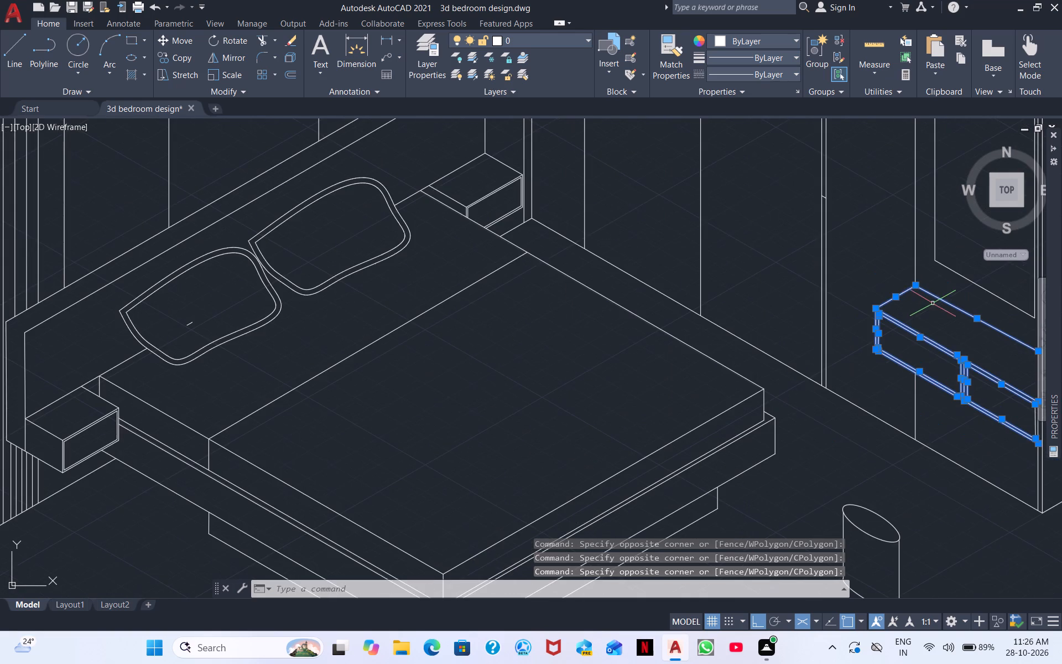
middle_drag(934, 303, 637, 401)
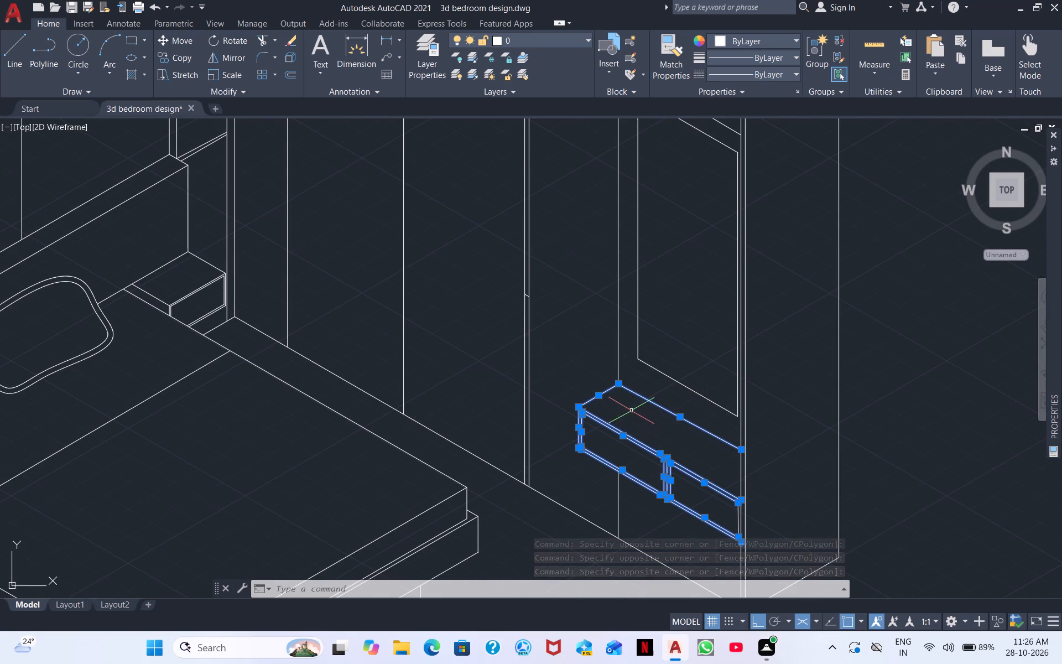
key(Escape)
Erase the tall inner frame above the ledge: its bottom, top and both side lines, including the short upper piece.
drag(683, 388, 680, 375)
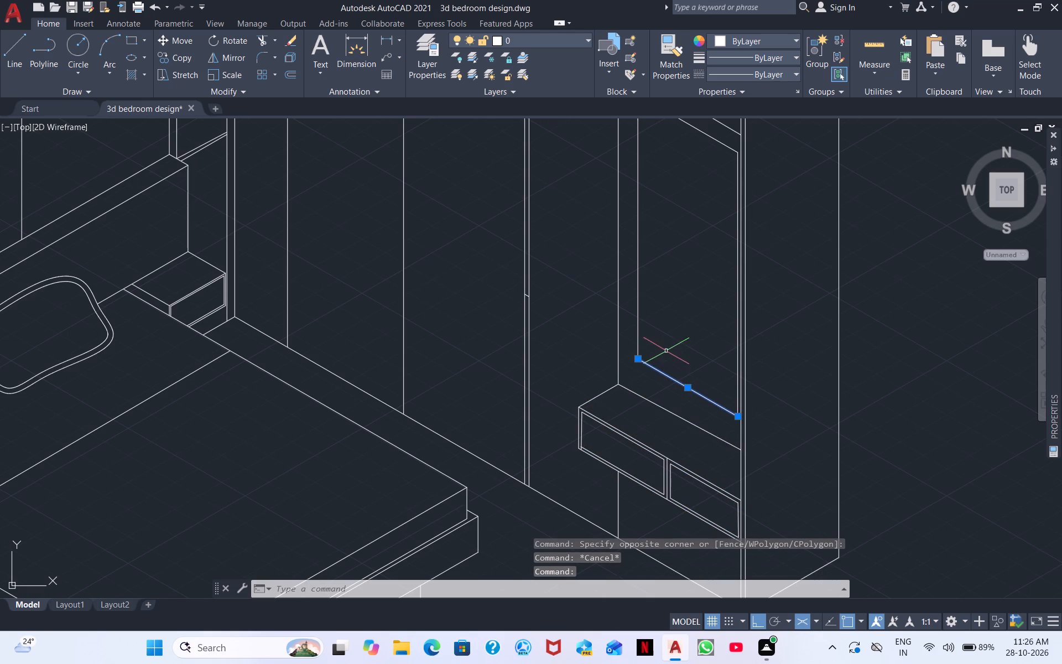
click(652, 326)
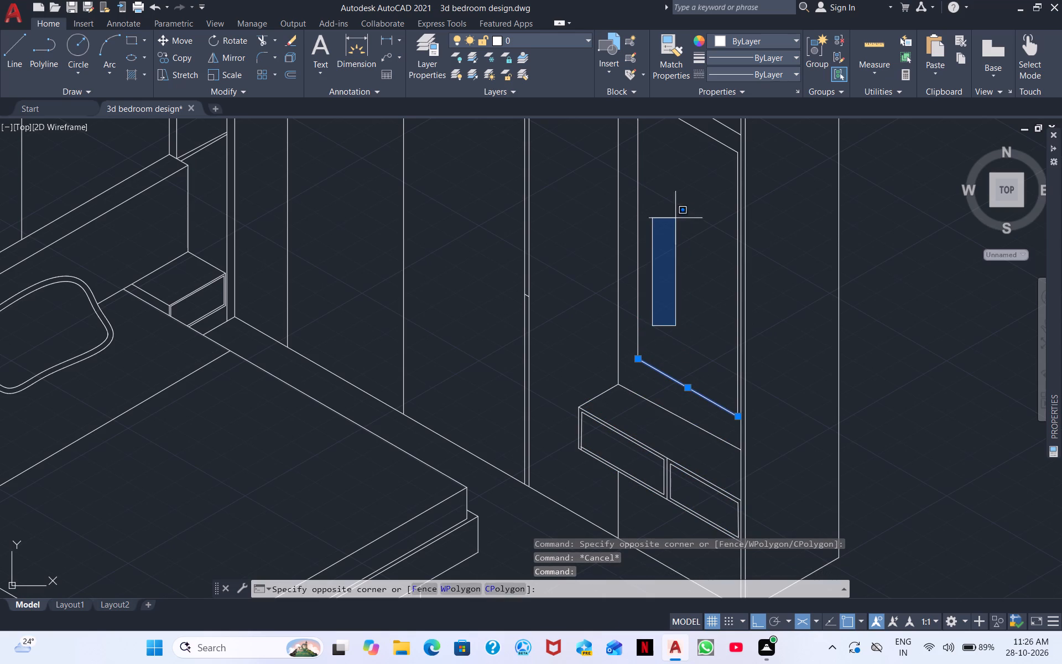
click(636, 254)
middle_drag(694, 221, 685, 384)
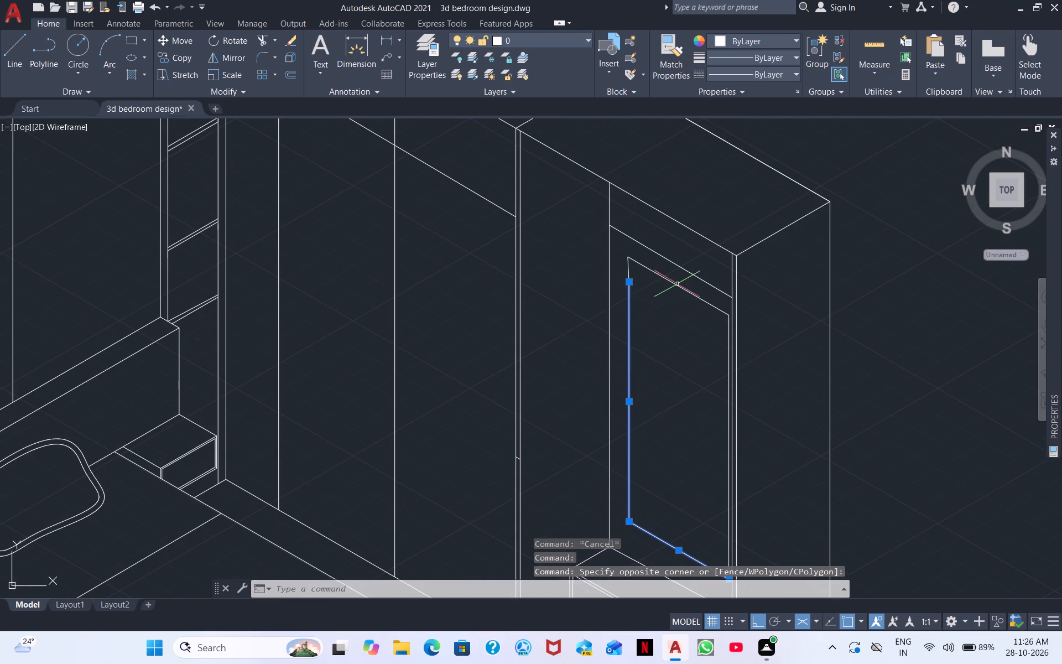
click(677, 283)
click(635, 273)
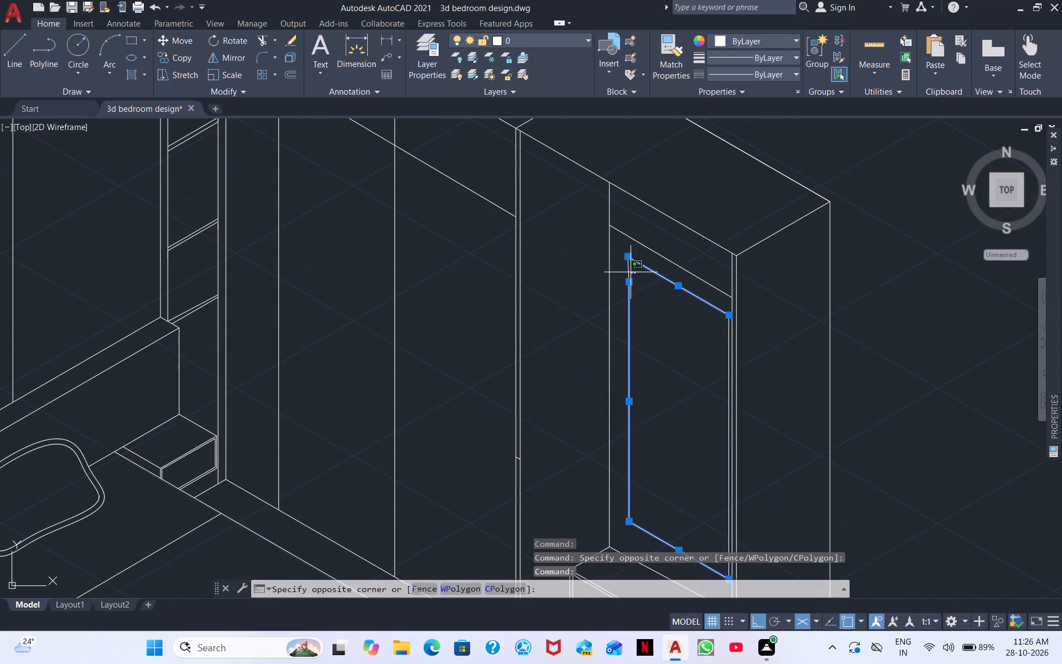
click(623, 273)
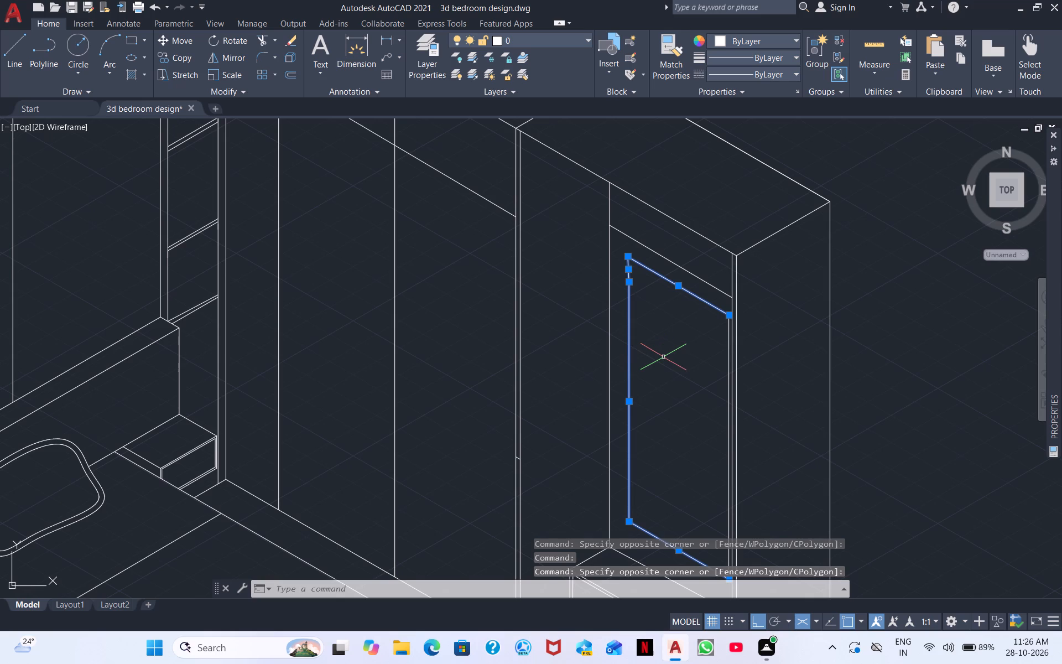
right_click(670, 364)
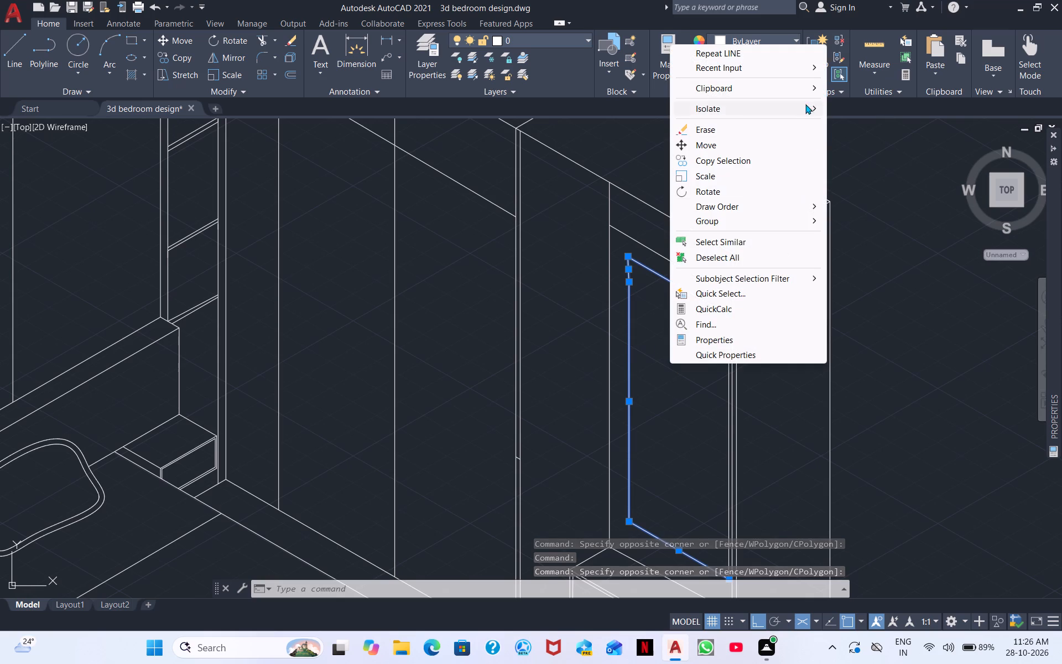
click(717, 132)
scroll(681, 385, down, 1)
scroll(698, 392, up, 3)
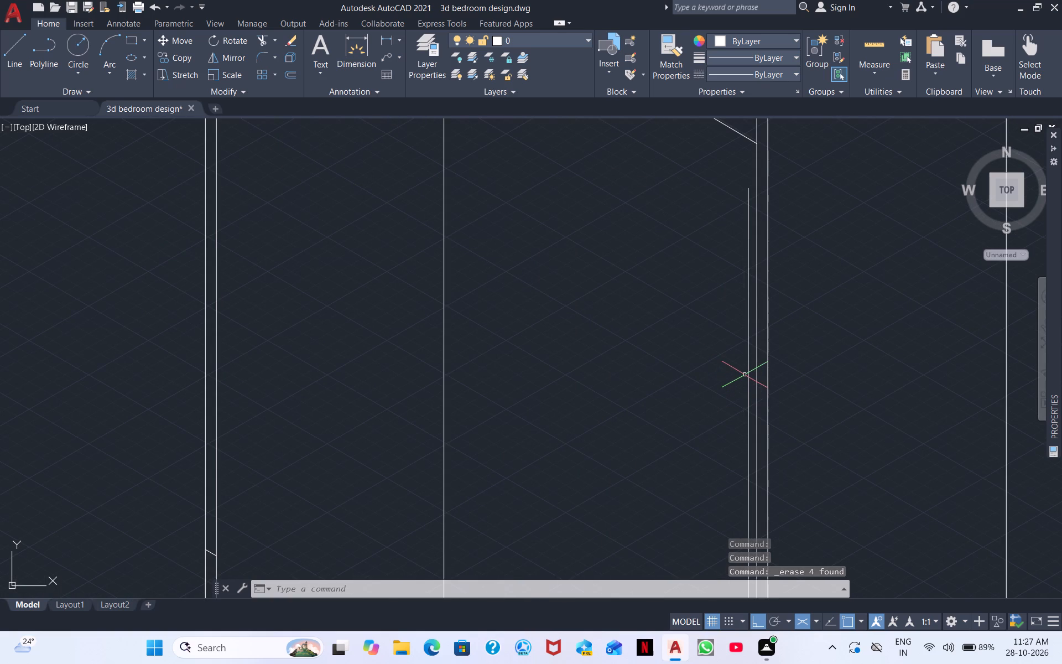
click(747, 371)
right_click(842, 362)
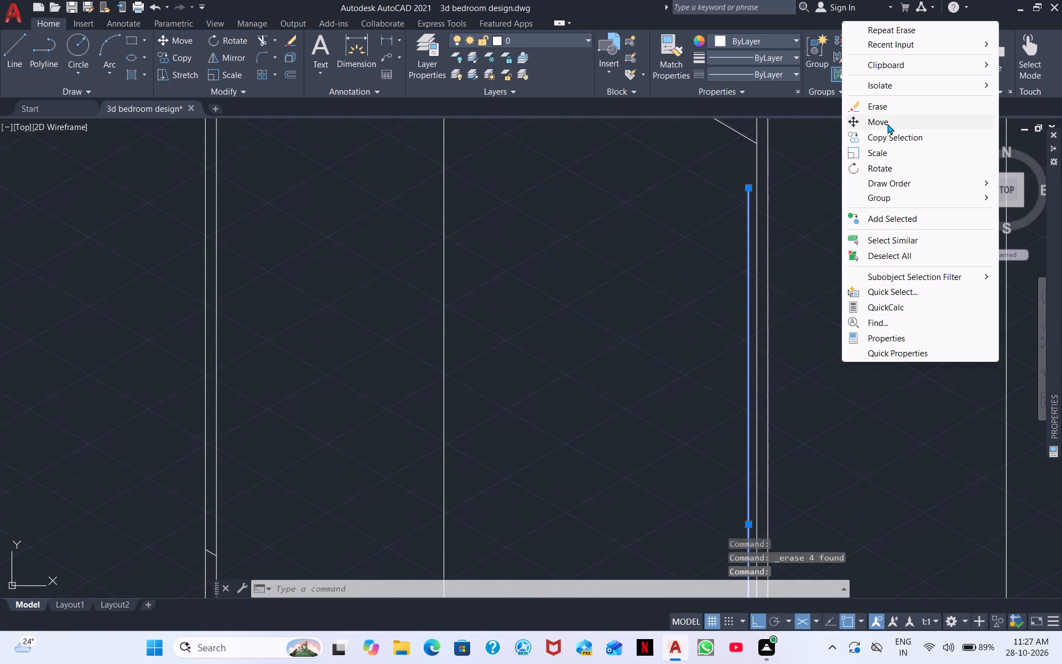
click(896, 107)
Move the whole two-panel ledge straight up along the wall's vertical line, using its rear top corner as base point.
scroll(775, 297, down, 2)
middle_drag(840, 359, 891, 246)
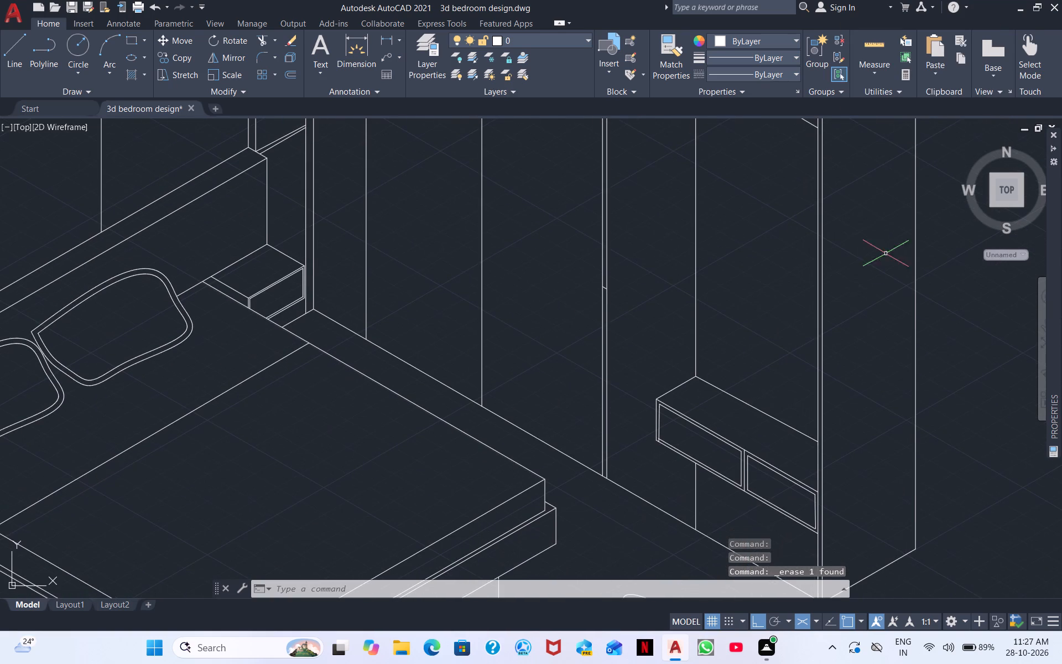
drag(774, 530, 774, 516)
click(730, 406)
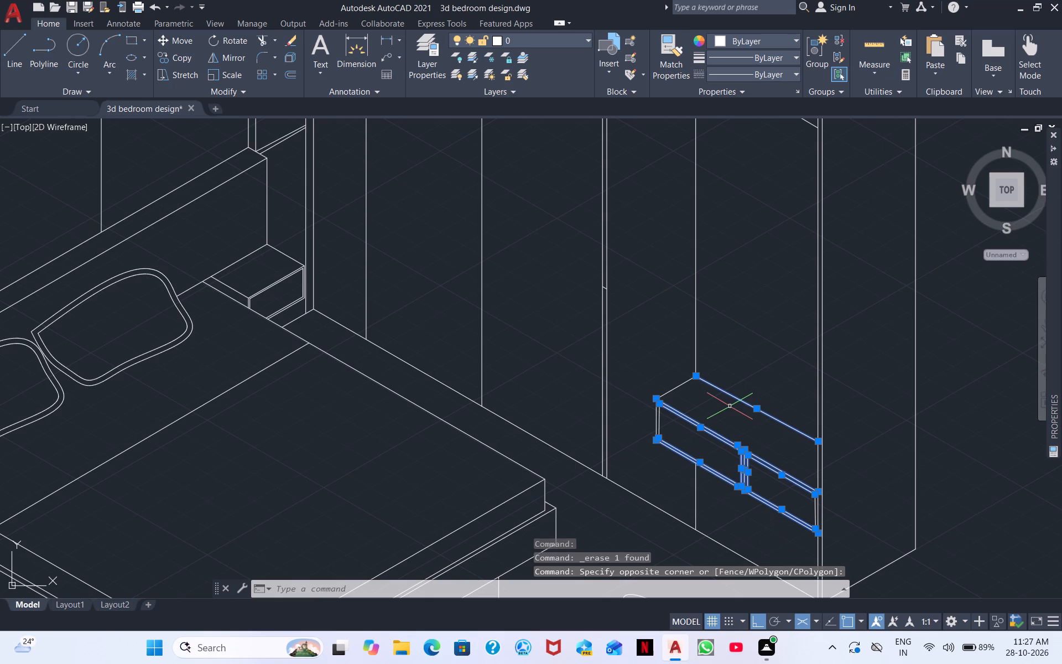
scroll(653, 432, up, 4)
drag(733, 452, 719, 428)
click(641, 346)
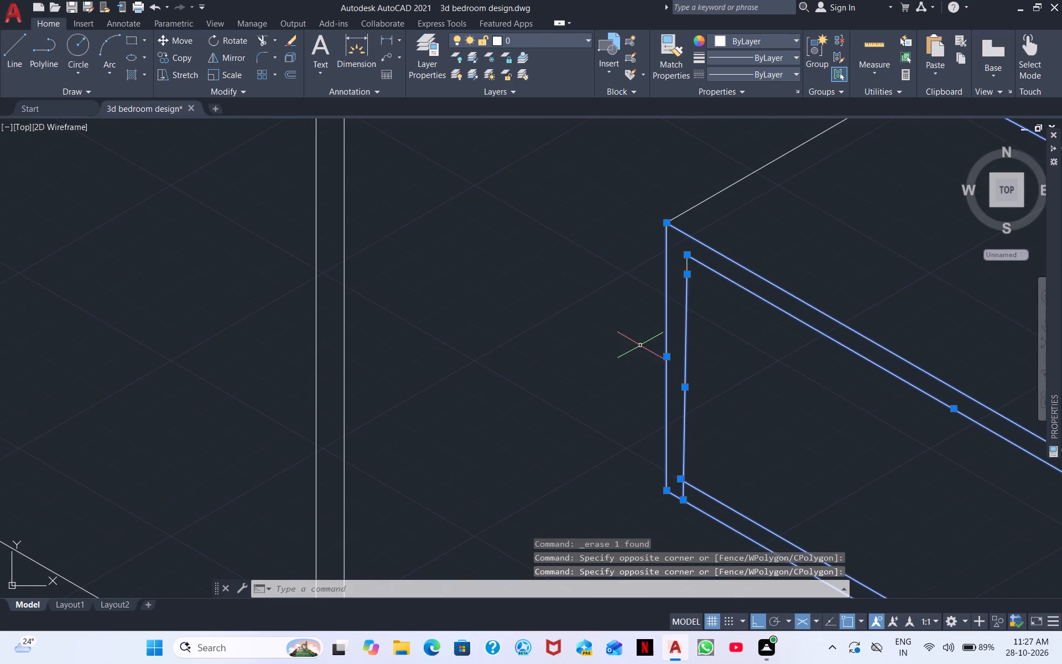
middle_drag(735, 339, 735, 501)
drag(766, 391, 736, 368)
click(688, 319)
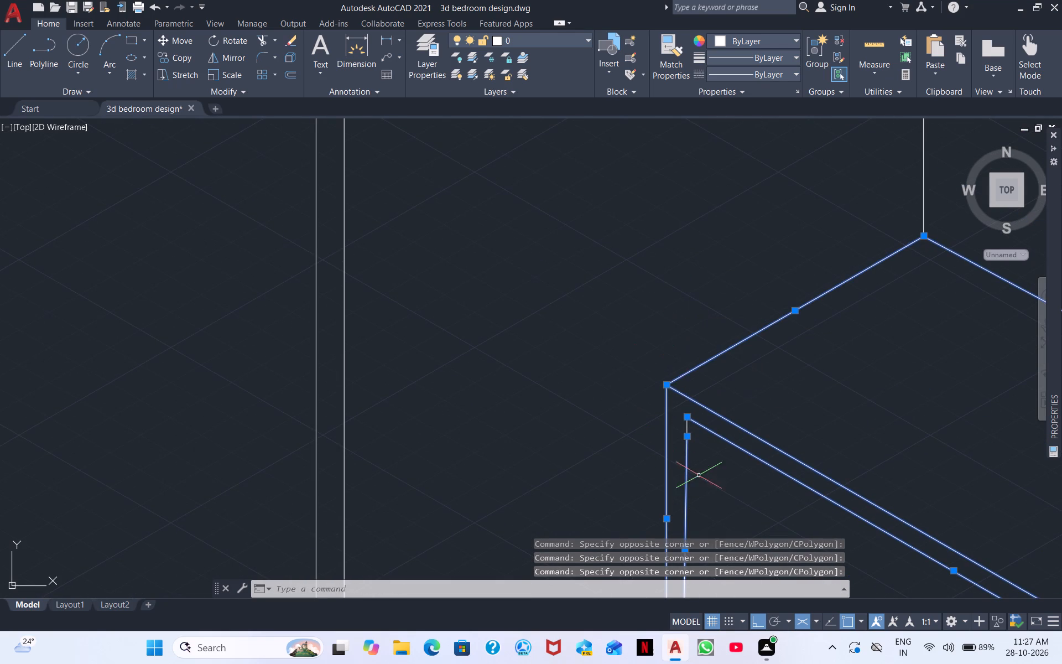
drag(707, 453, 679, 403)
click(677, 401)
drag(677, 401, 667, 399)
click(664, 398)
scroll(816, 412, down, 2)
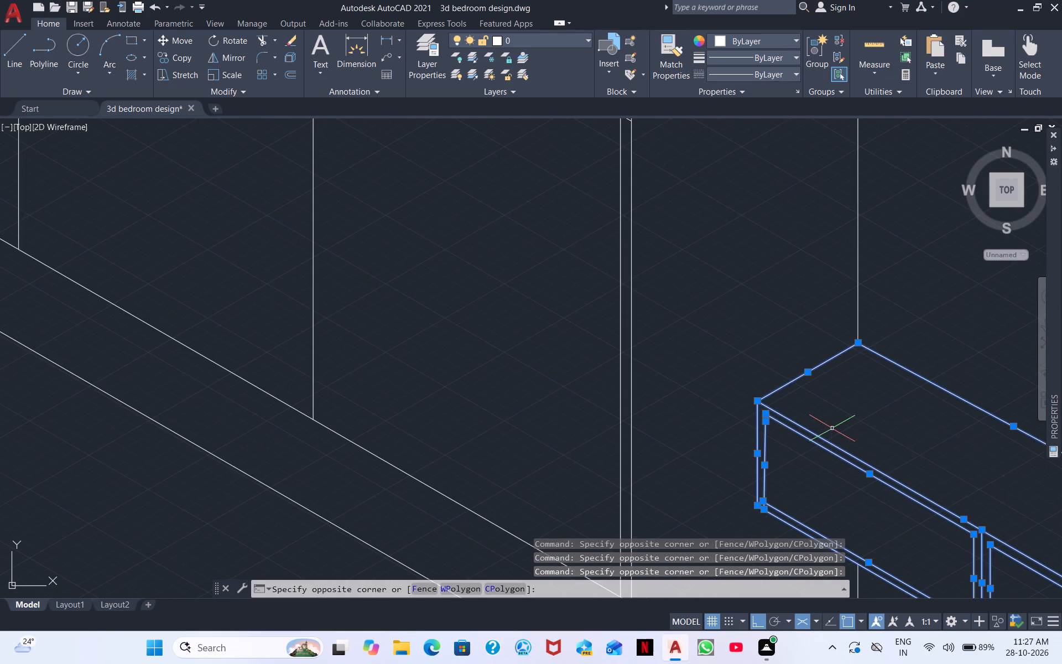
click(832, 428)
scroll(879, 426, down, 2)
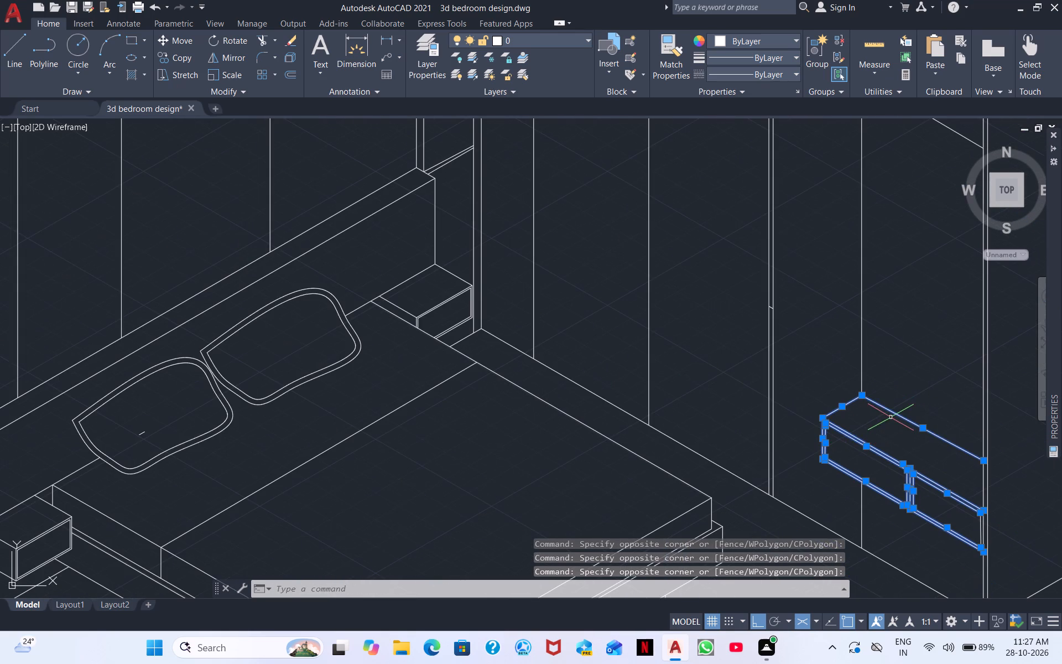
scroll(930, 466, up, 3)
middle_drag(956, 481, 830, 326)
middle_drag(933, 434, 856, 326)
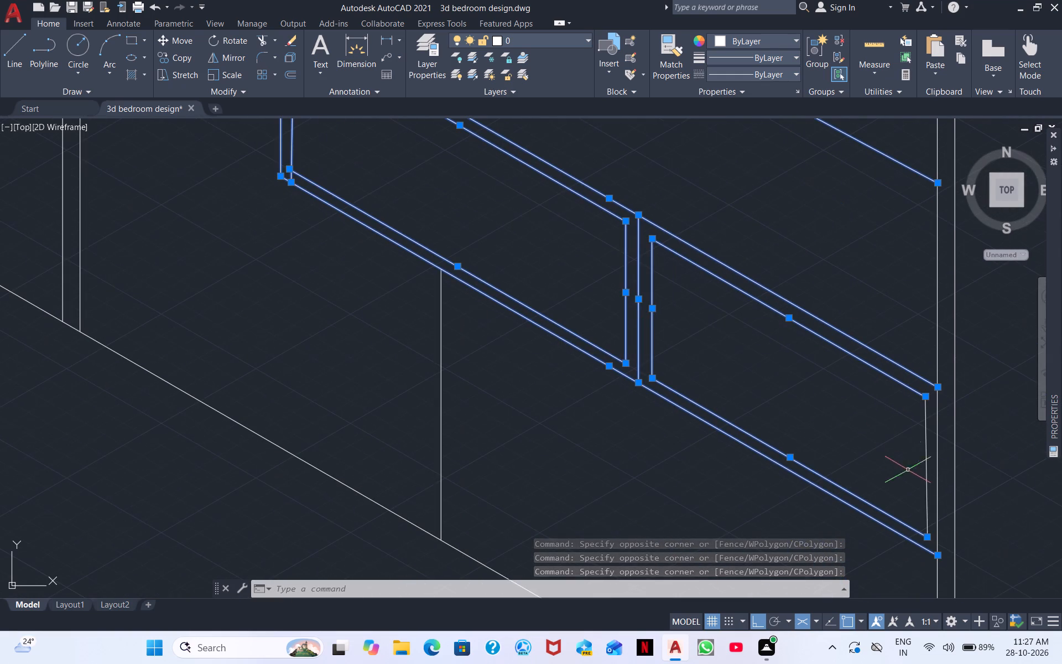
click(926, 465)
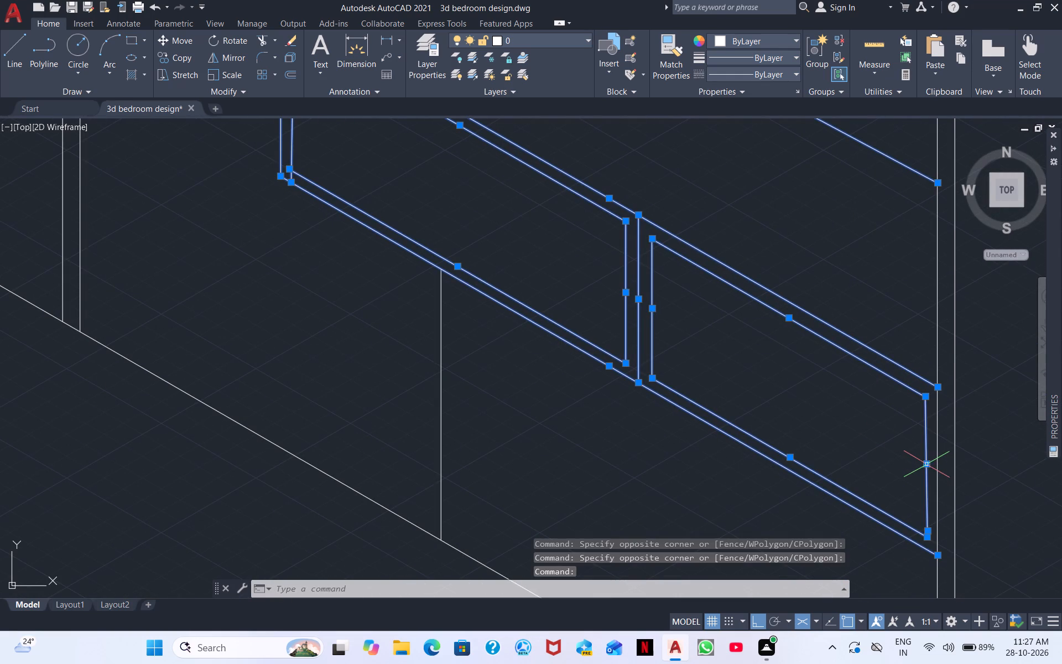
scroll(737, 461, down, 1)
middle_drag(668, 430, 1014, 500)
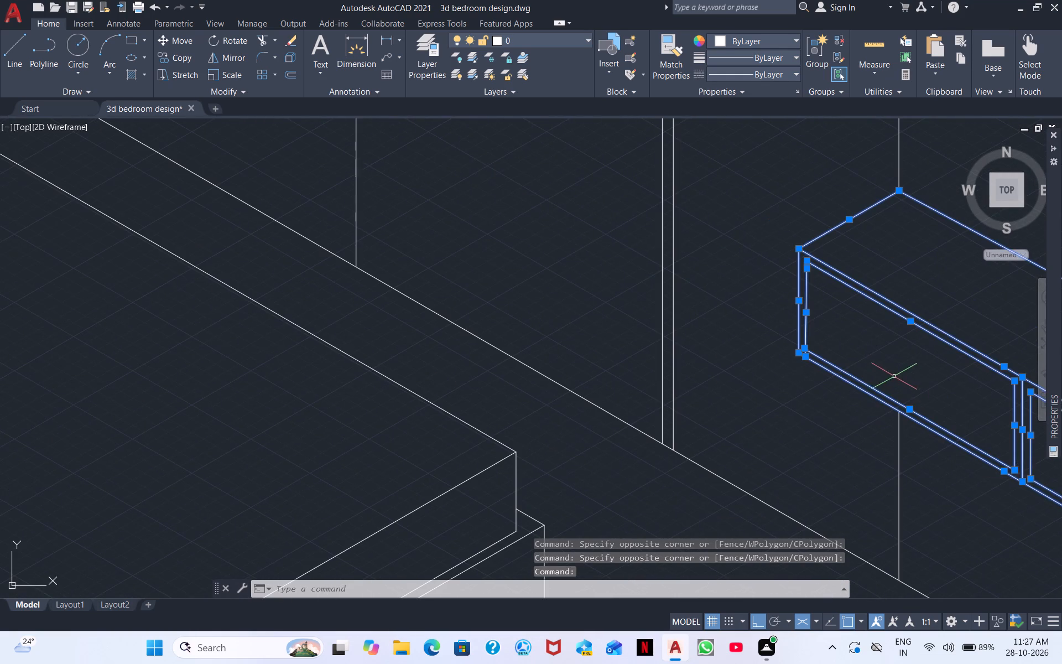
right_click(892, 375)
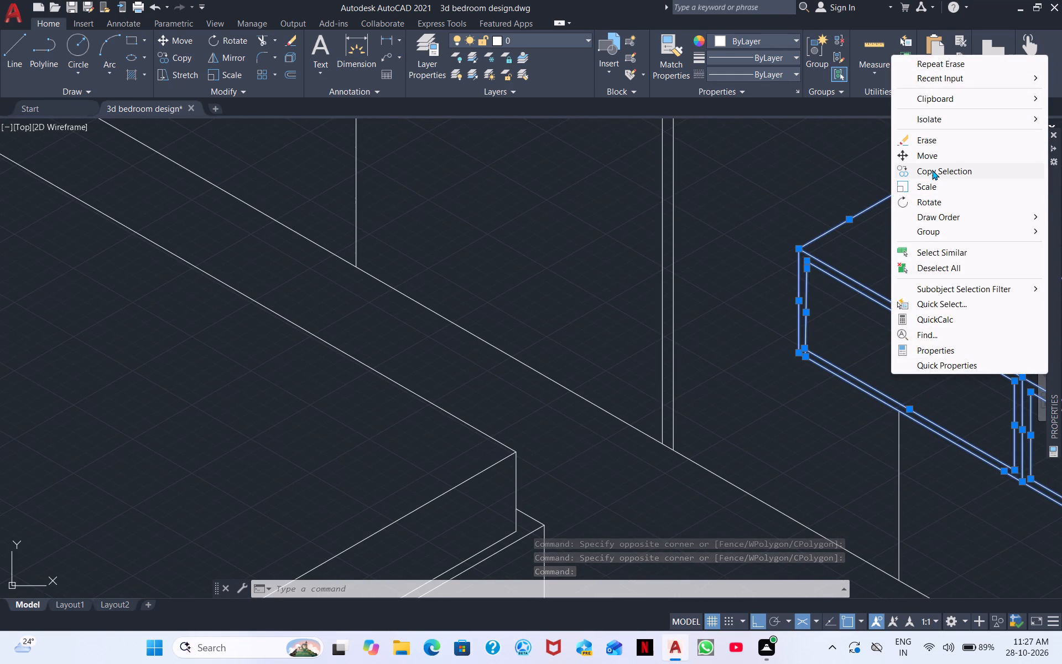
click(931, 155)
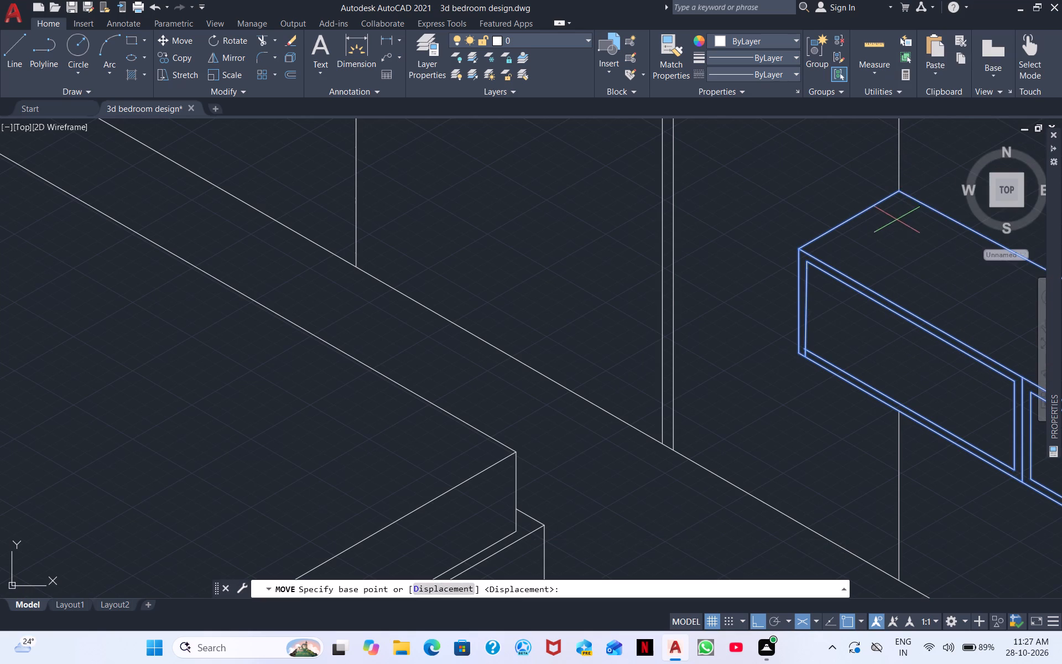
click(900, 195)
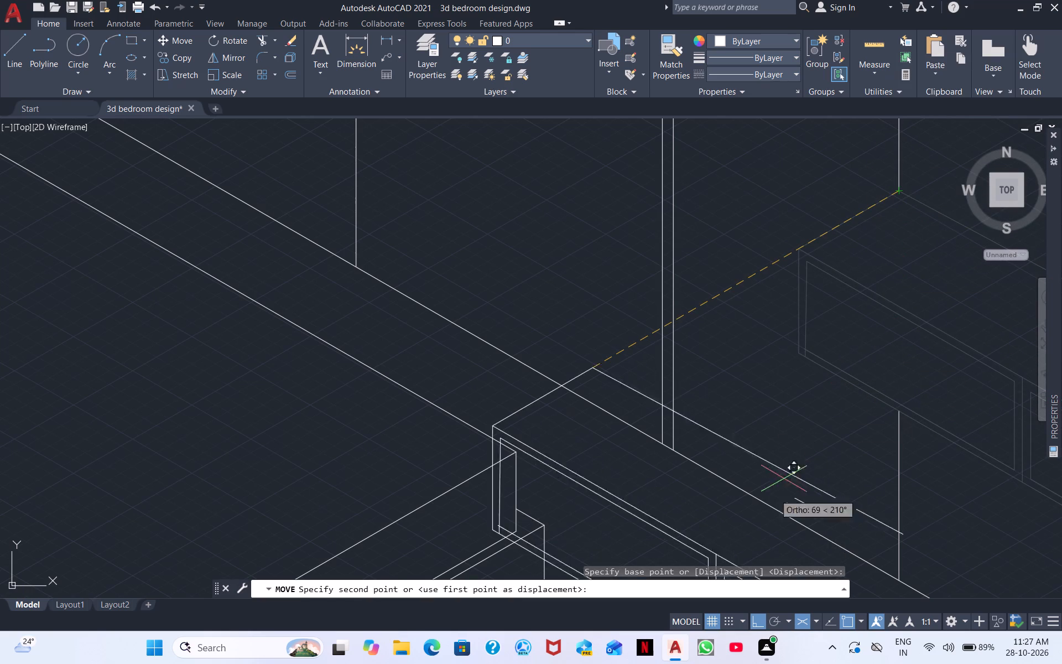
click(757, 625)
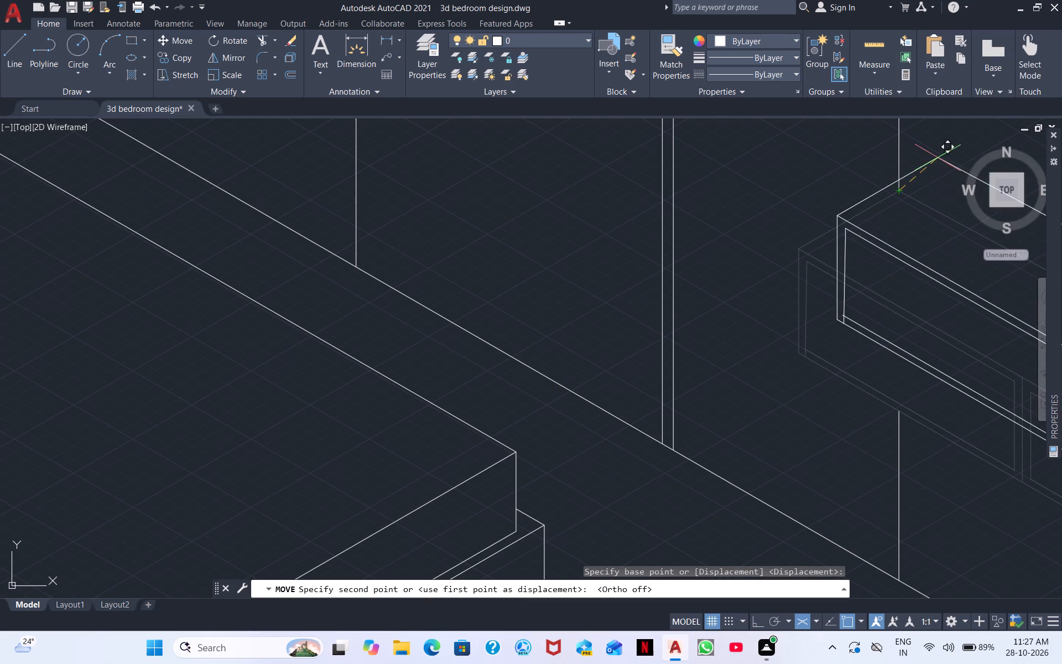
middle_drag(853, 318, 774, 440)
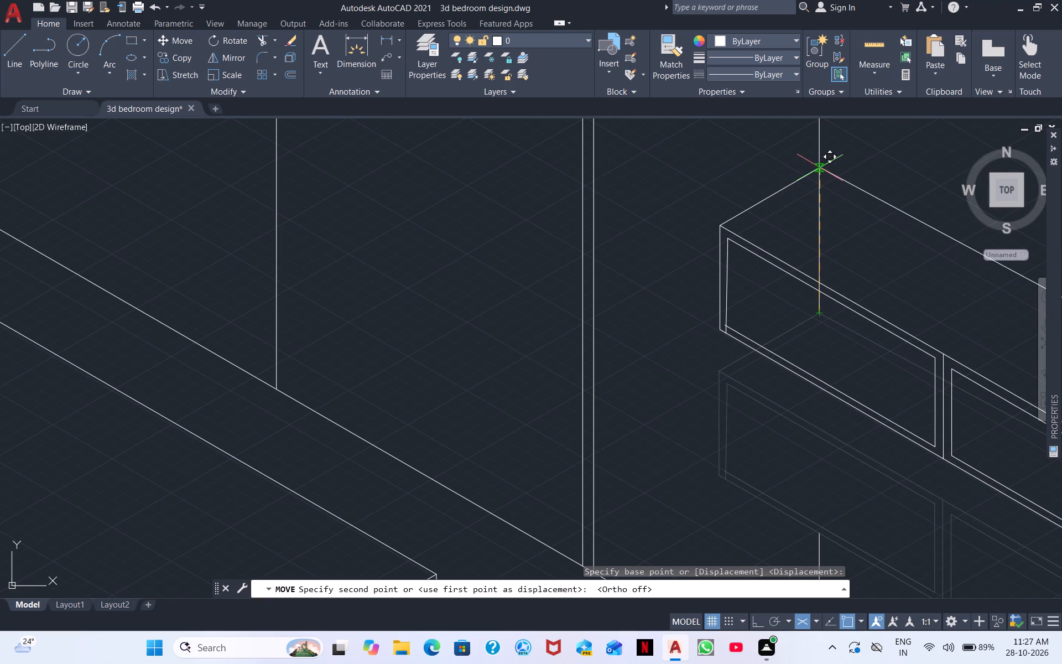
middle_drag(817, 160, 814, 299)
scroll(815, 284, down, 1)
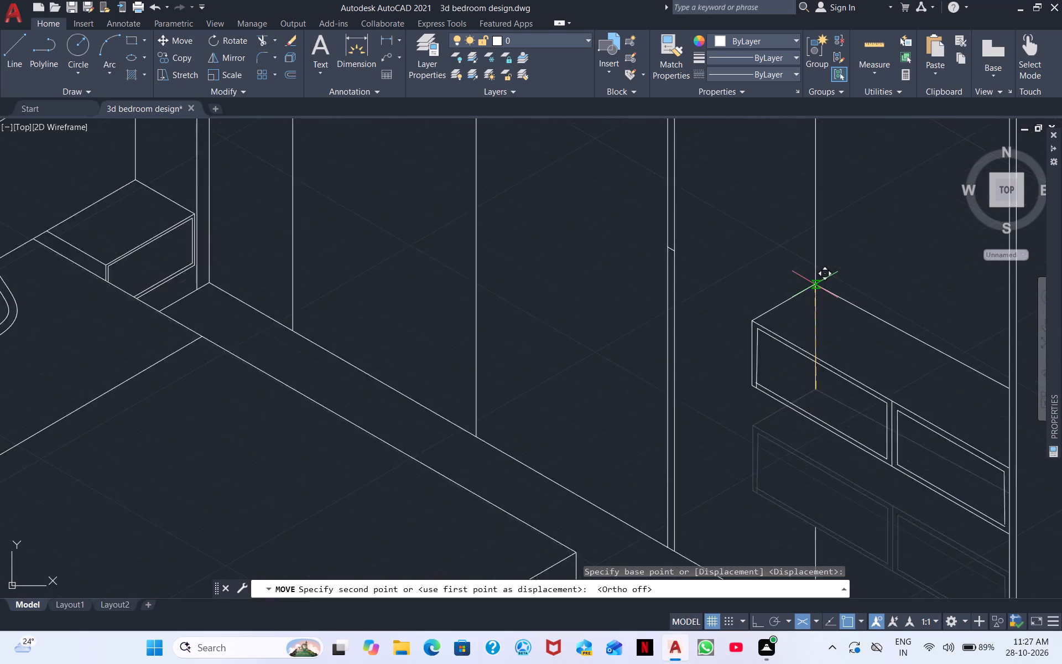
scroll(815, 284, down, 1)
middle_drag(813, 290, 780, 387)
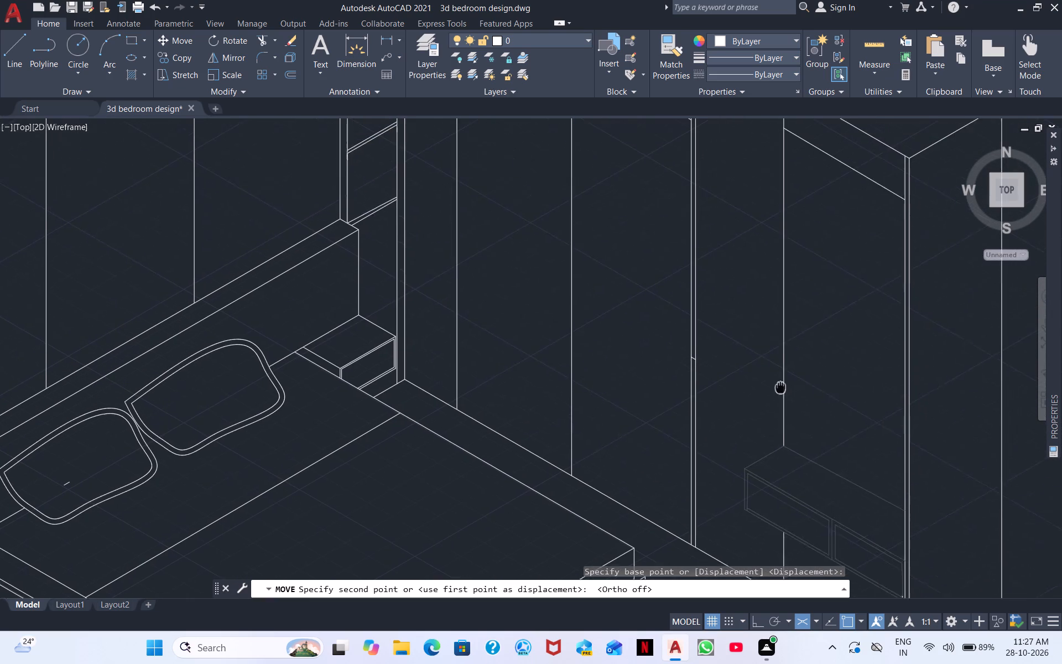
middle_drag(780, 387, 776, 400)
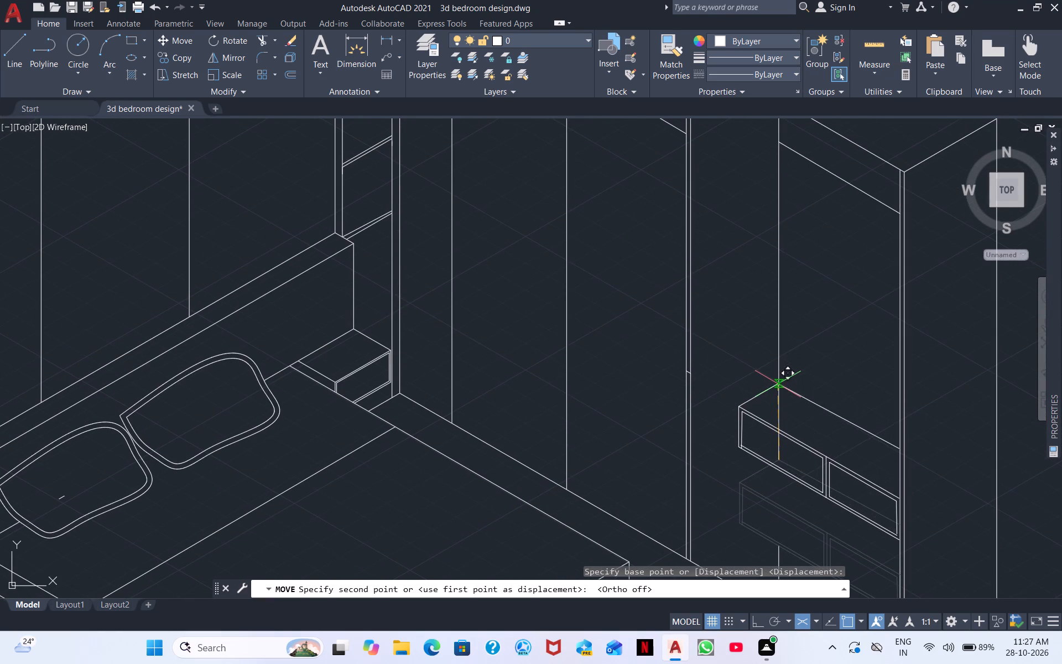
scroll(771, 388, up, 2)
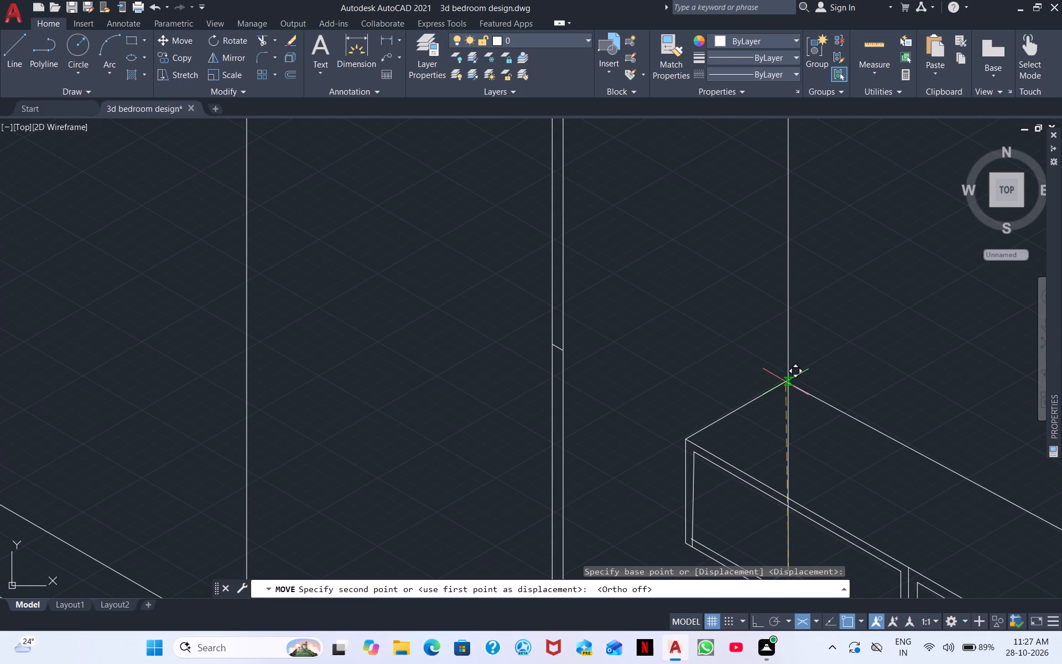
click(788, 381)
Extend the vertical below the ledge up to its underside and trim the wall vertical's piece crossing the first front panel.
scroll(788, 381, down, 2)
middle_drag(865, 424, 858, 365)
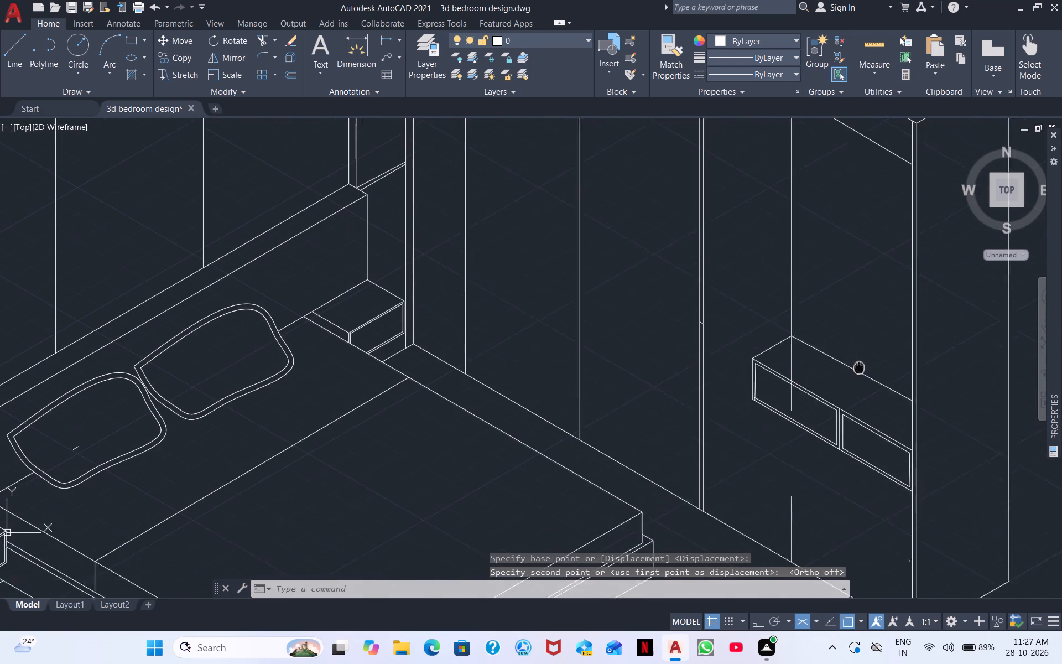
middle_drag(858, 365, 832, 312)
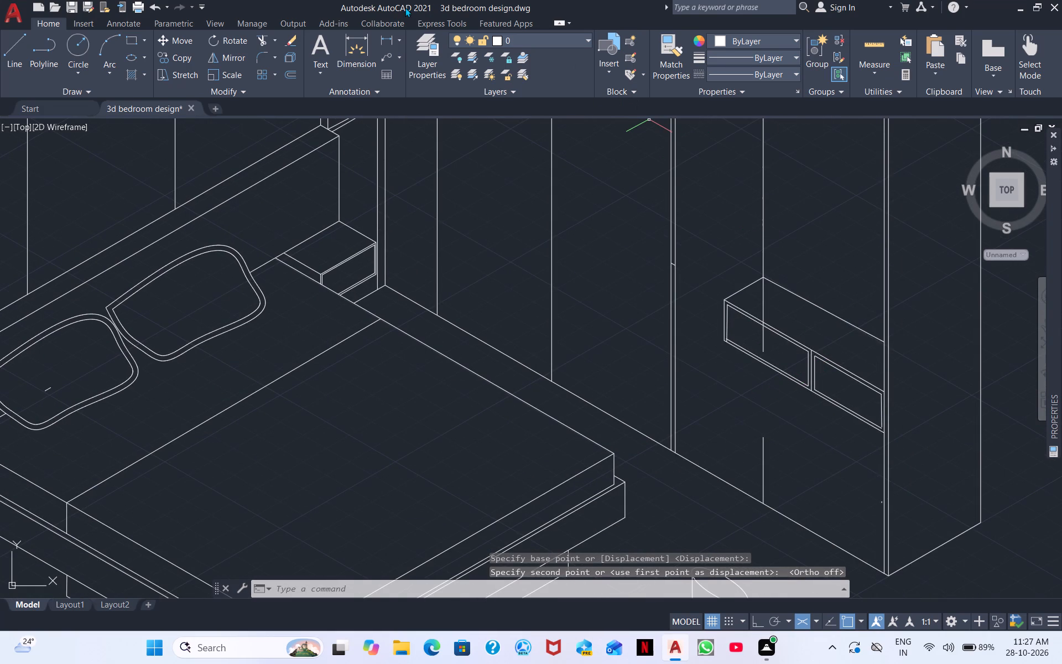
click(261, 41)
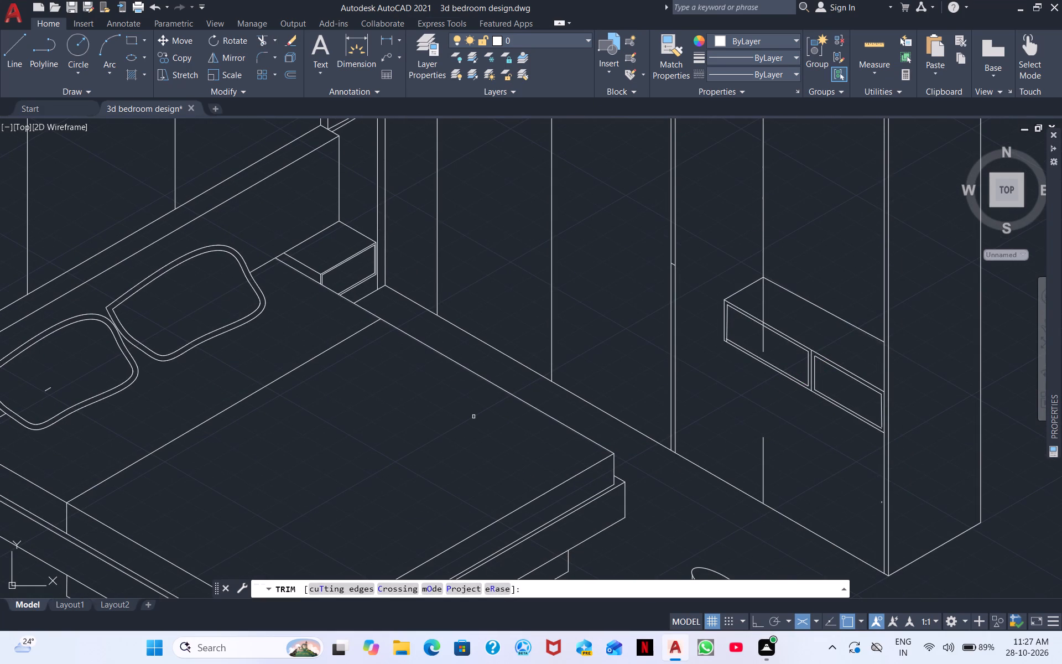
shift+click(762, 457)
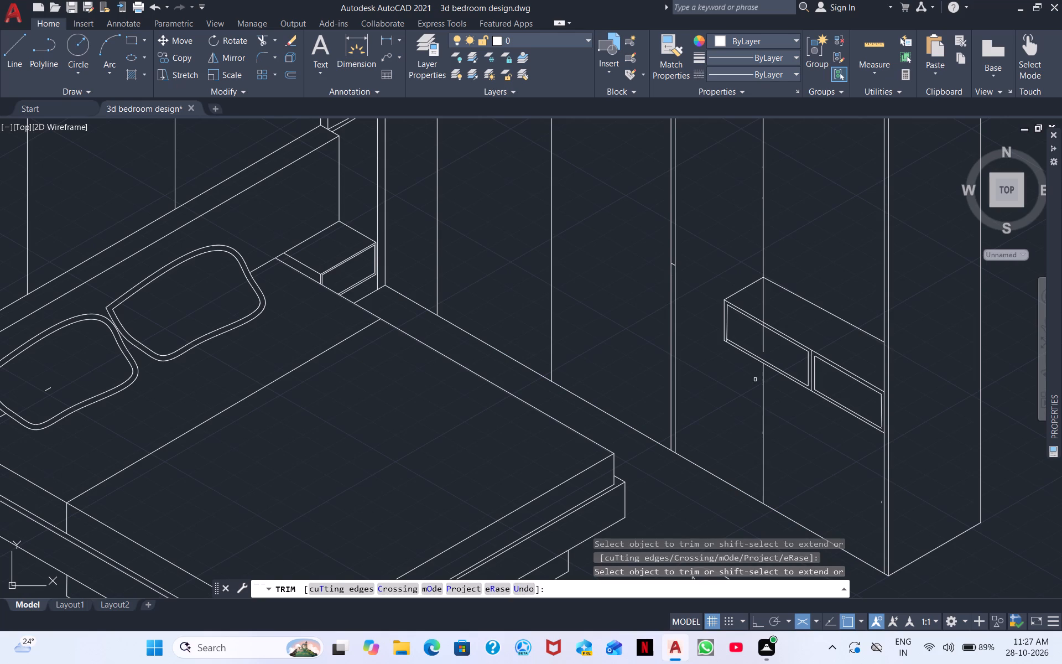
click(764, 344)
Trim the overshooting ends of the inner frame lines at the first panel's lower outer corner.
scroll(764, 344, up, 3)
middle_drag(826, 368, 883, 368)
scroll(697, 353, up, 4)
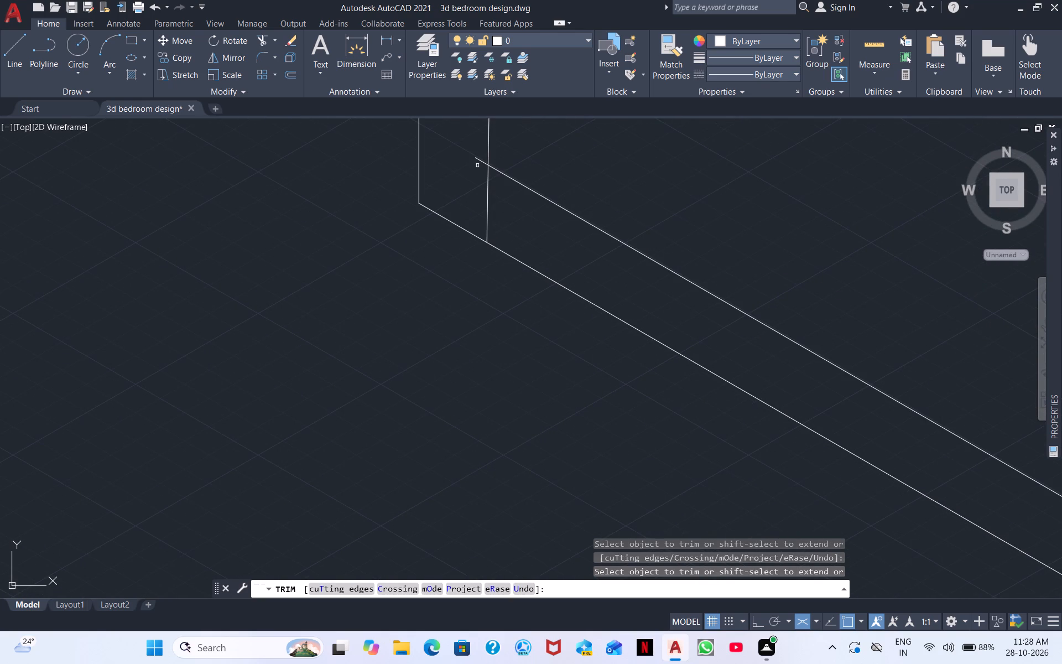
click(478, 160)
drag(491, 189, 476, 193)
scroll(682, 158, down, 3)
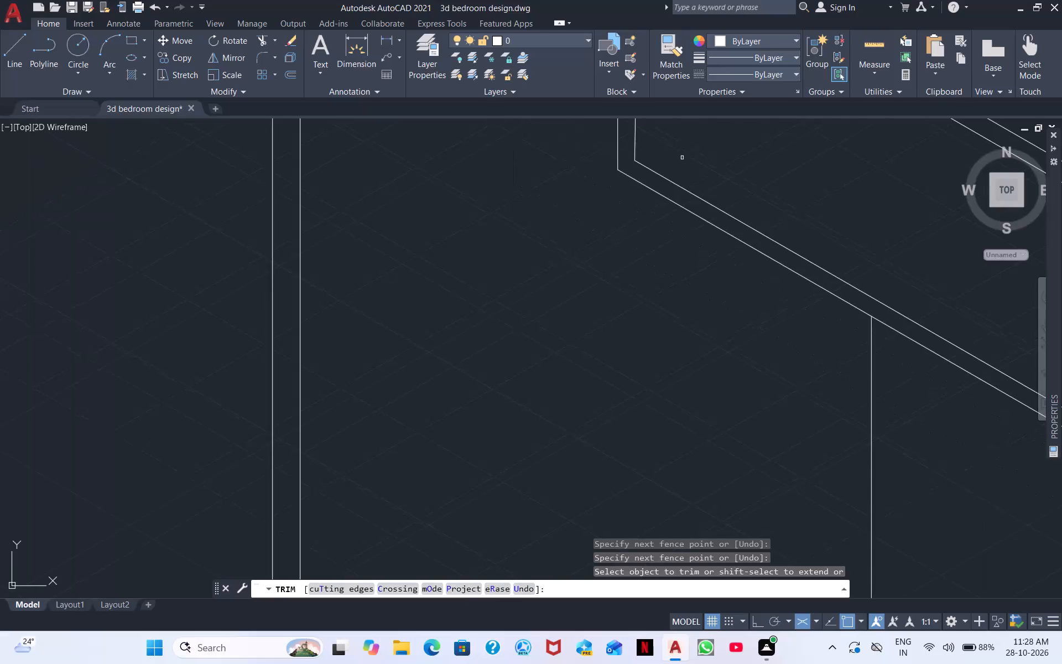
Trim the wall vertical where it crosses the ledge's upper front border and top face.
middle_drag(717, 202, 472, 433)
scroll(563, 333, up, 3)
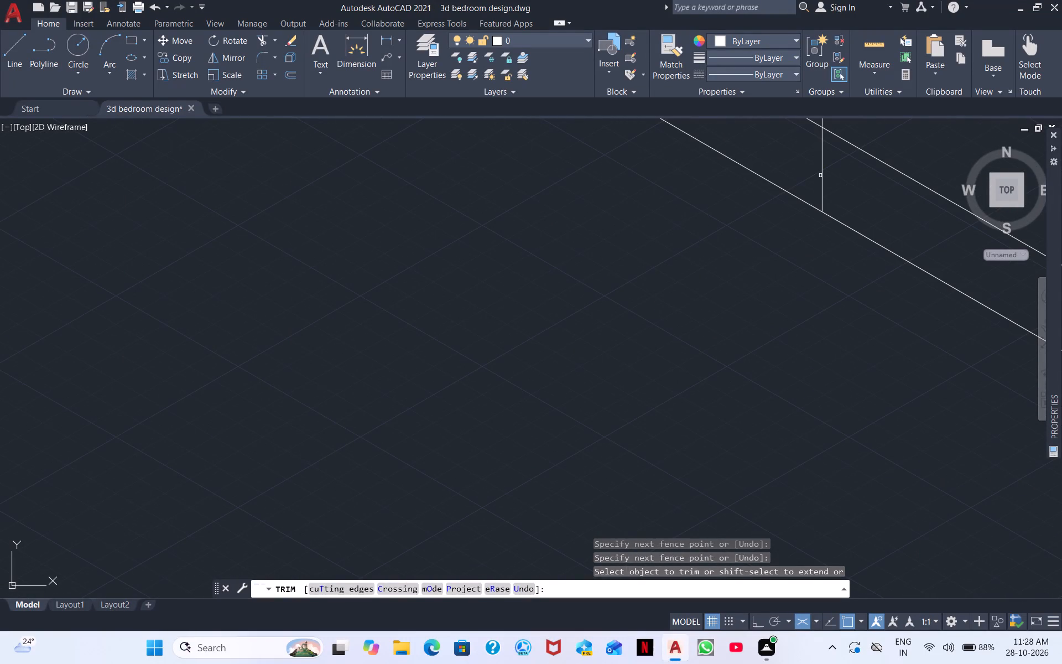
drag(815, 174, 834, 174)
middle_drag(834, 187, 723, 418)
scroll(723, 418, down, 2)
drag(711, 256, 728, 258)
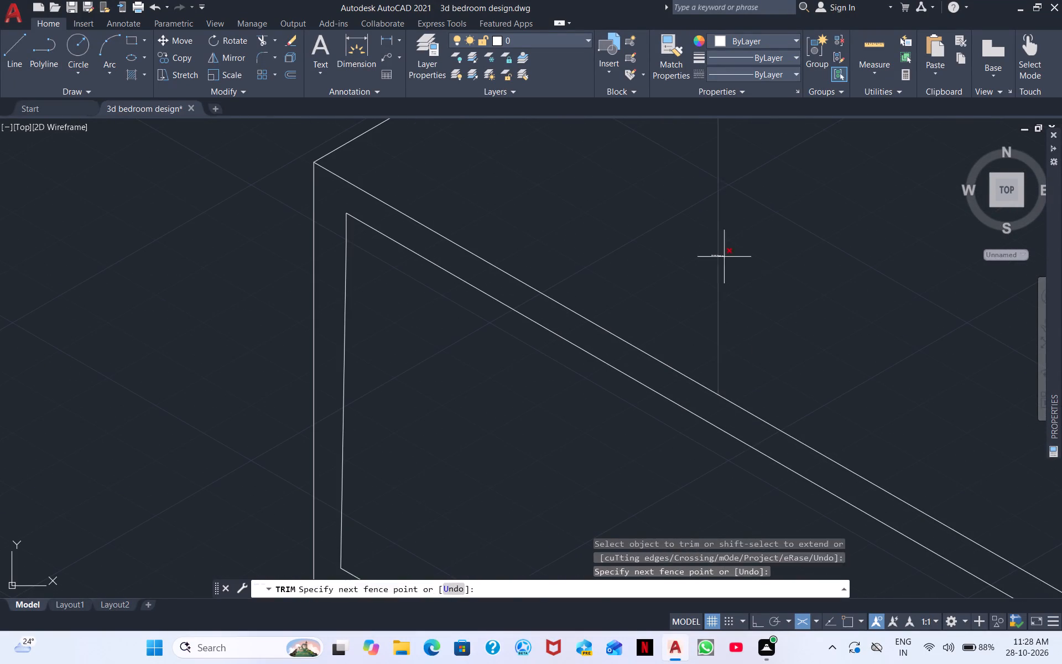
drag(728, 258, 759, 269)
scroll(759, 270, down, 4)
middle_drag(774, 287, 667, 499)
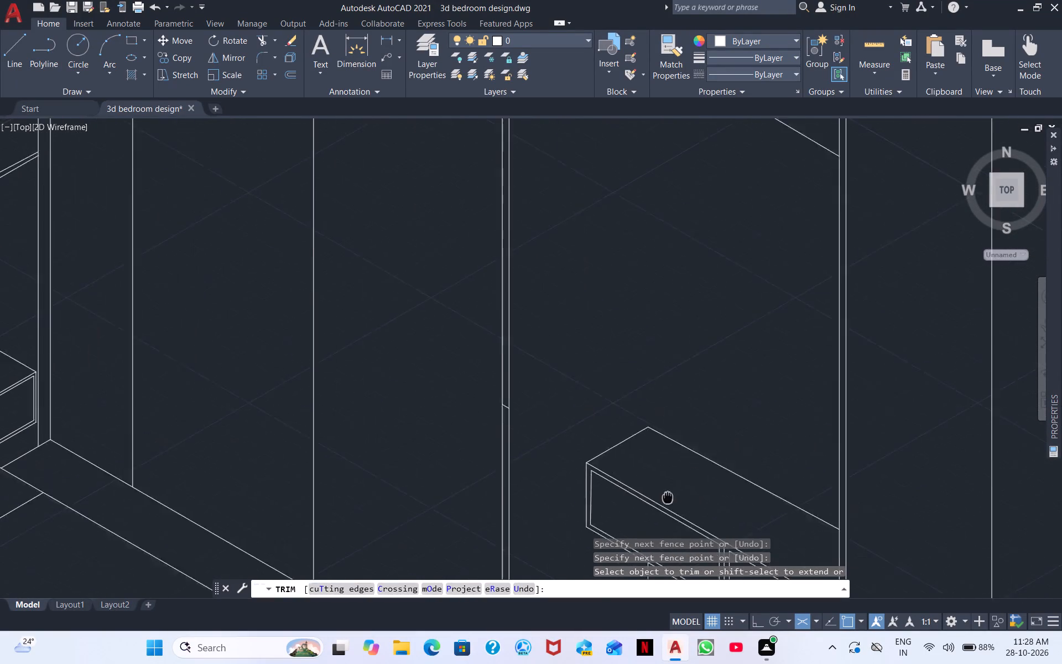
Undo the last trim of the wall vertical above the ledge and leave the Trim command.
middle_drag(667, 499, 653, 514)
key(ctrl+z)
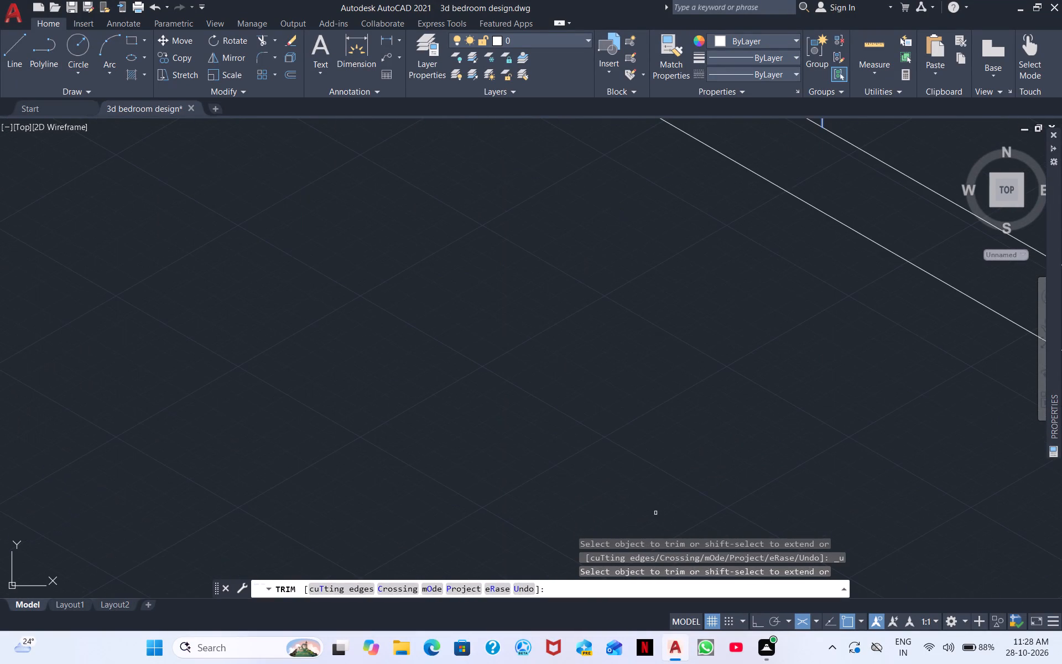
scroll(665, 471, down, 6)
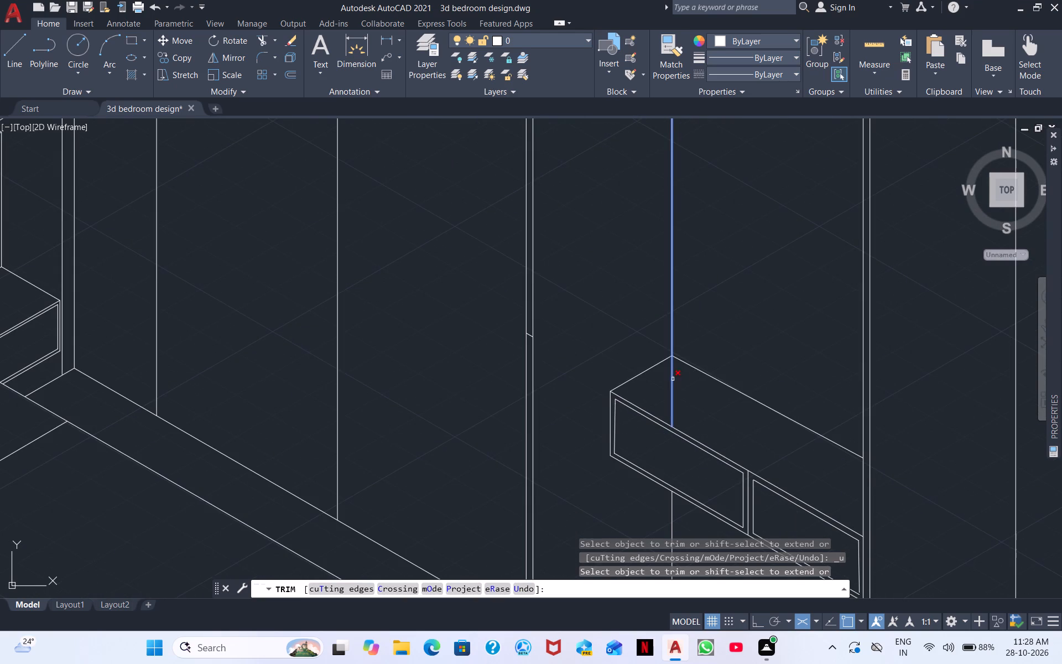
key(Escape)
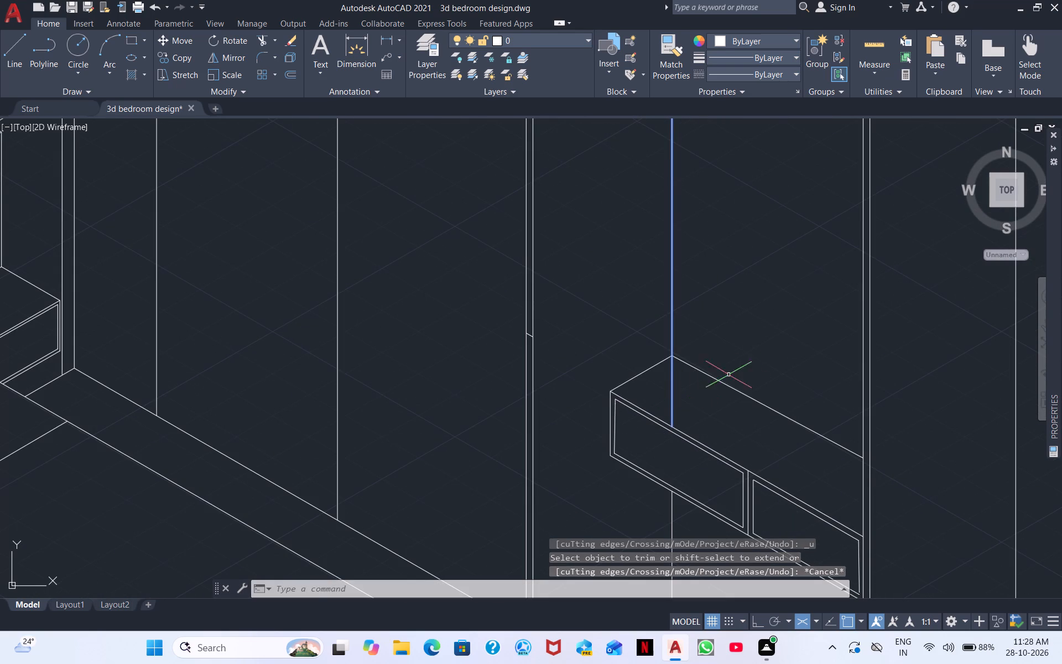
click(777, 324)
click(761, 308)
With Ortho on, draw the recess floor edges from the inner post's foot back to the vertical below the ledge, and forward past the outer post.
scroll(705, 421, down, 1)
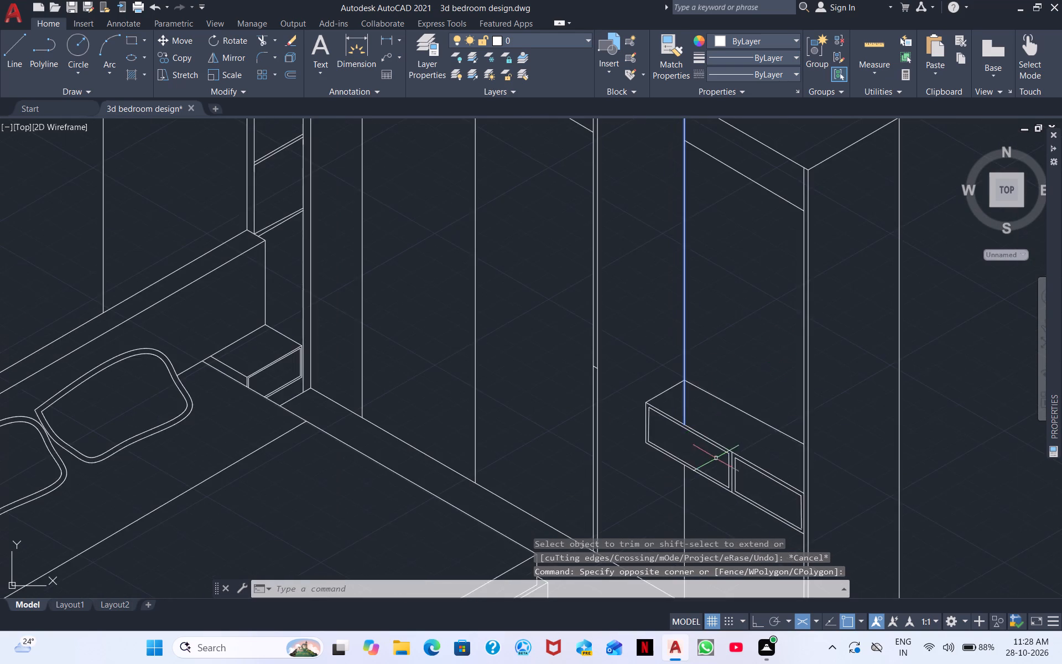
middle_drag(725, 448, 669, 300)
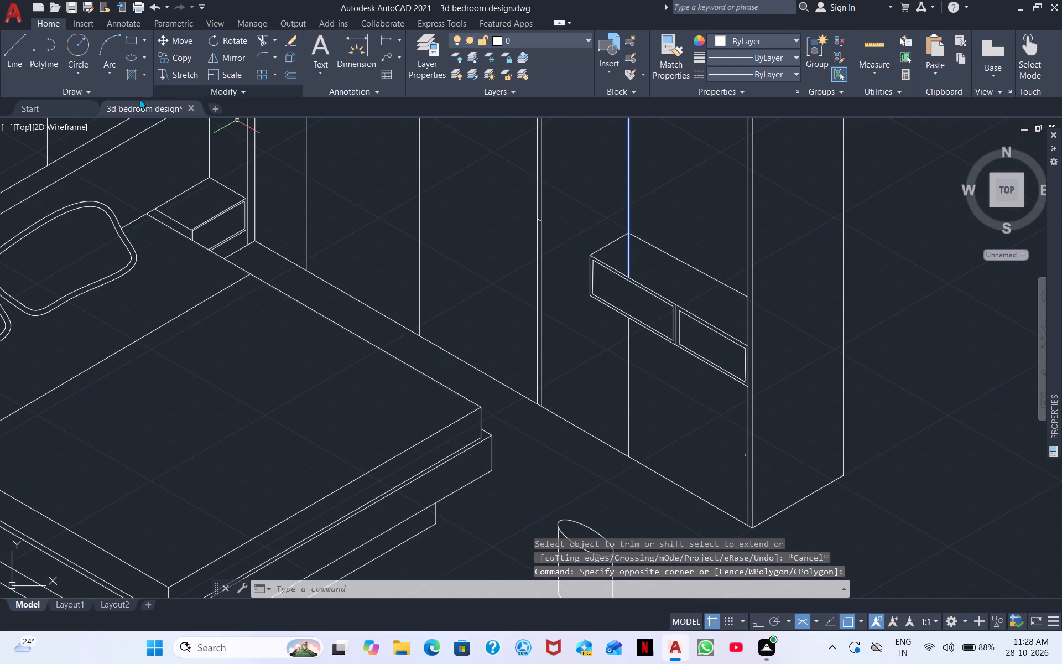
click(12, 53)
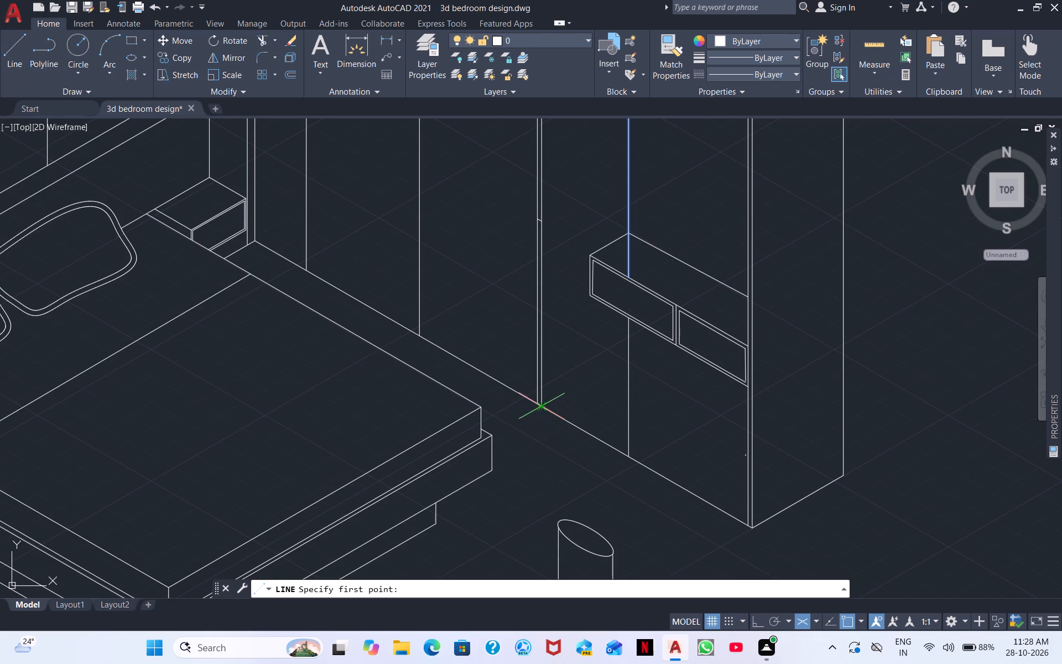
click(543, 403)
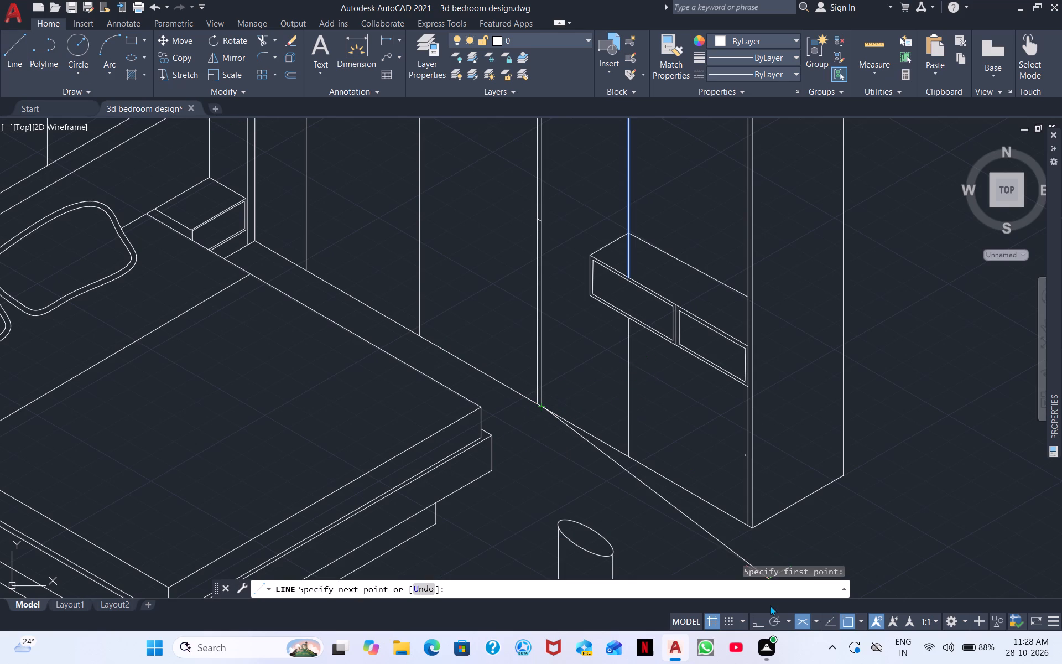
click(758, 616)
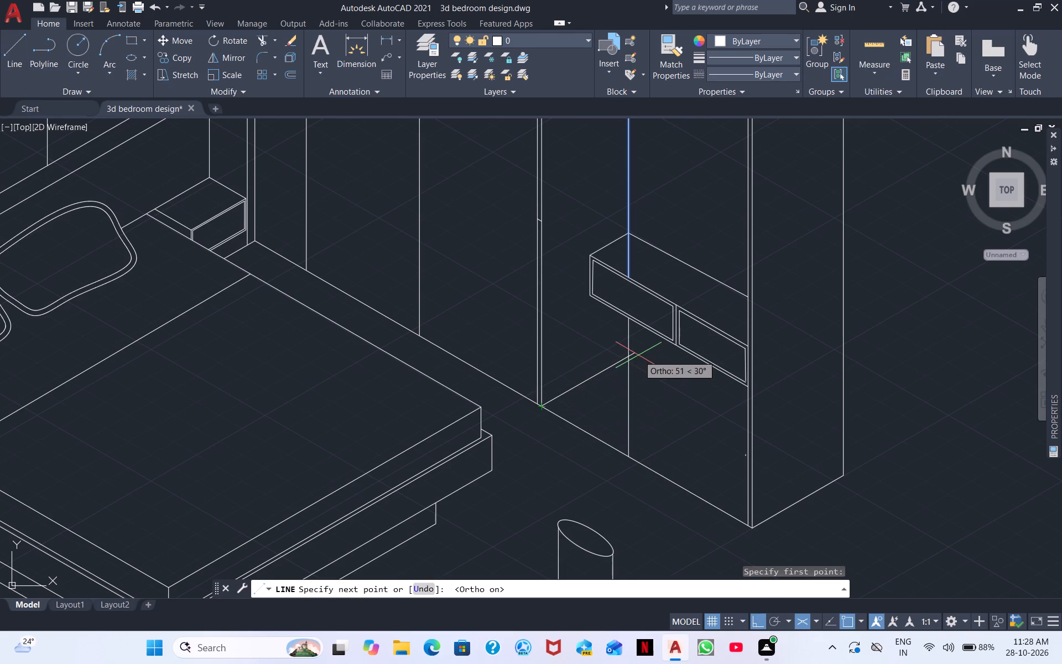
click(632, 355)
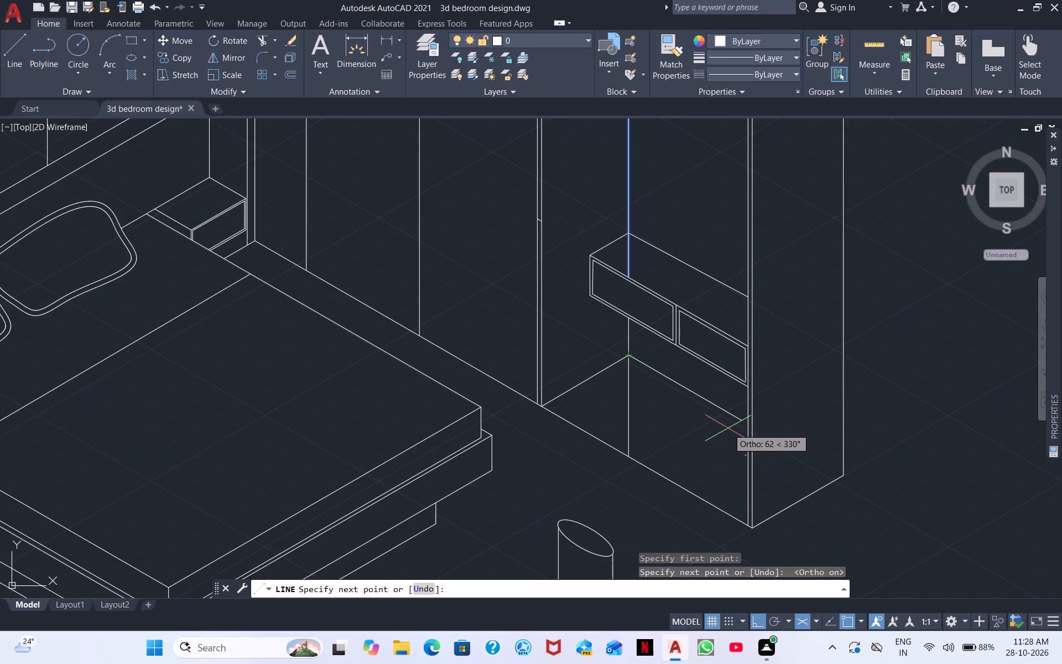
scroll(728, 428, up, 3)
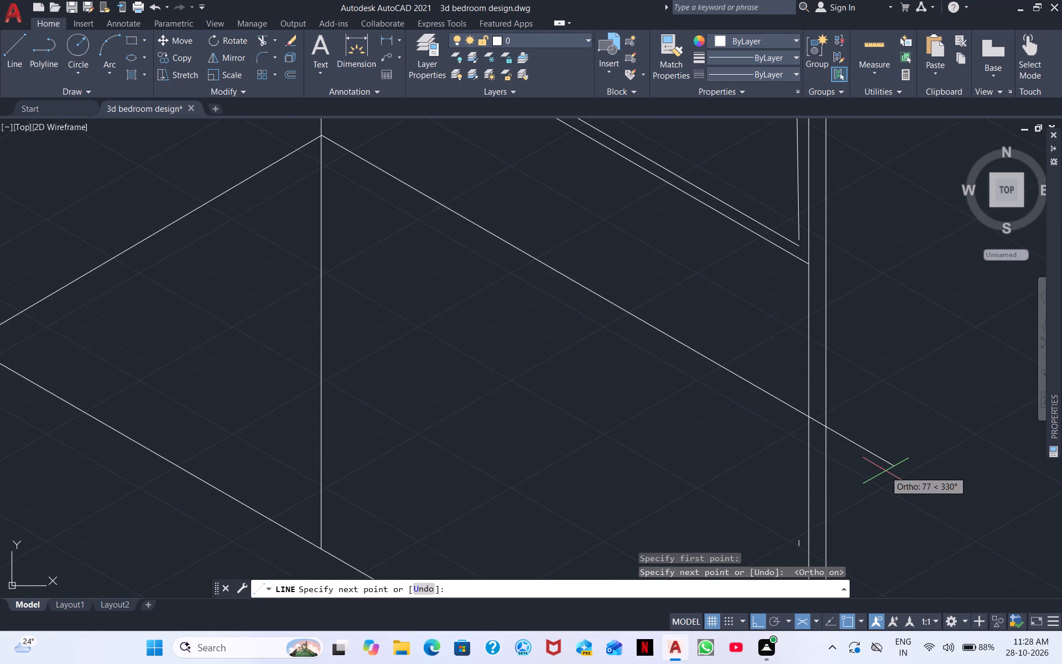
click(886, 471)
key(Escape)
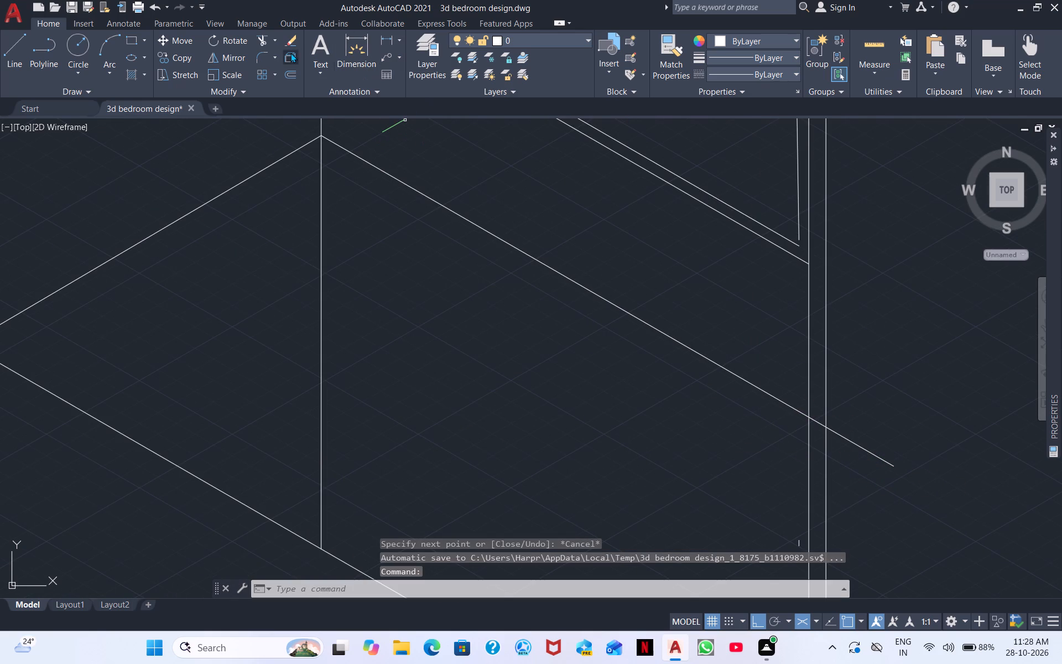
Trim the vertical's piece below the new floor corner and the front floor edge between the two posts.
click(261, 43)
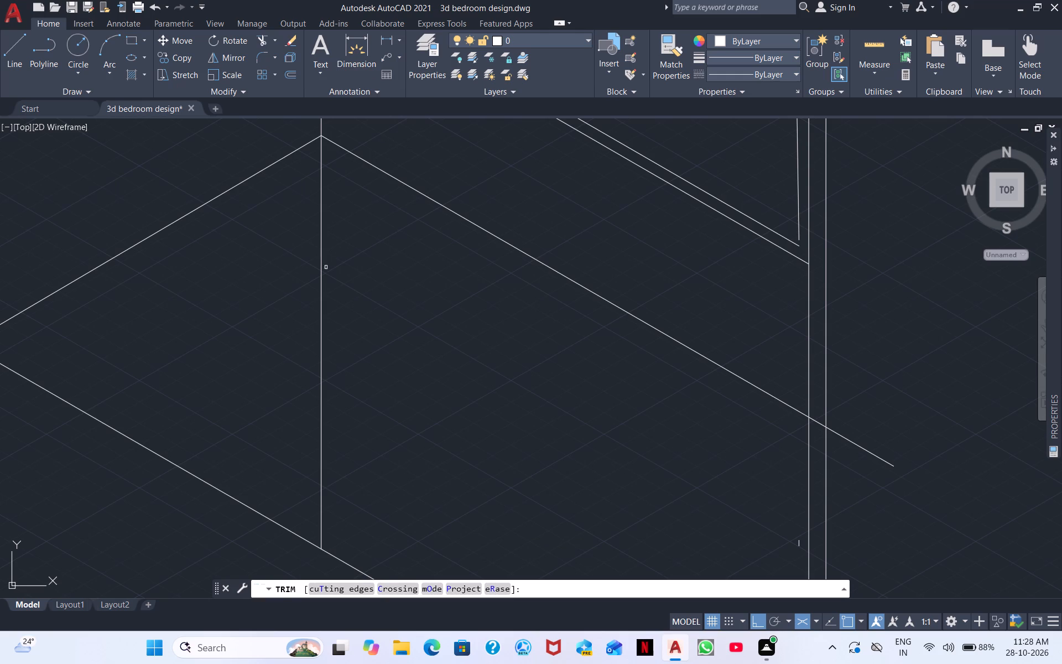
click(321, 272)
scroll(326, 294, down, 3)
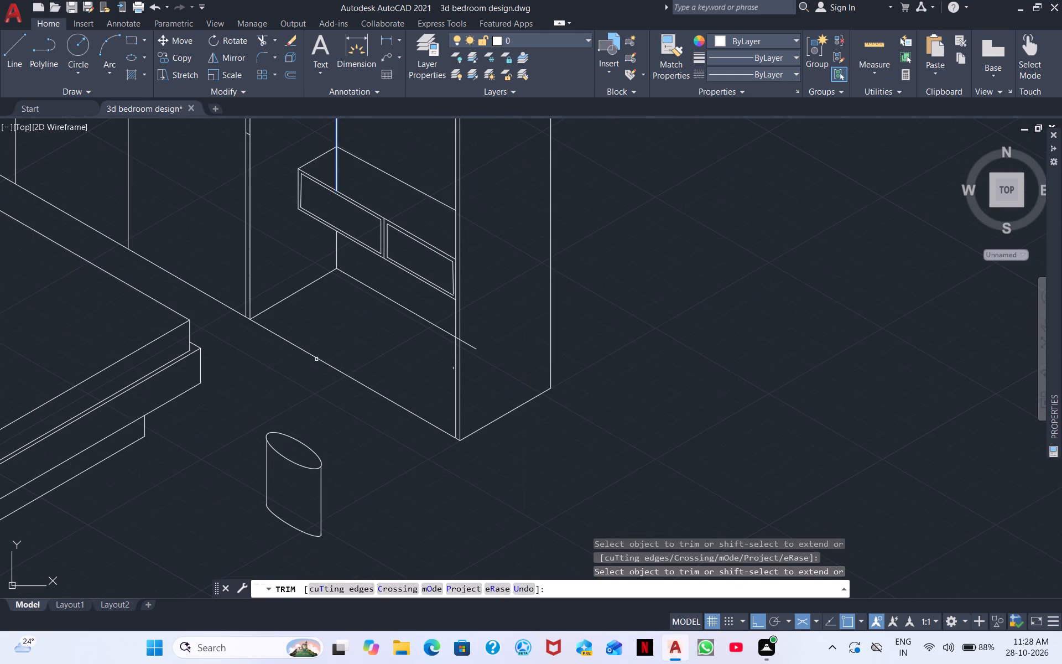
click(316, 359)
Trim the stray mark beside the outer post and the rear floor edge's overshoot back to the post's inner line.
scroll(454, 364, up, 3)
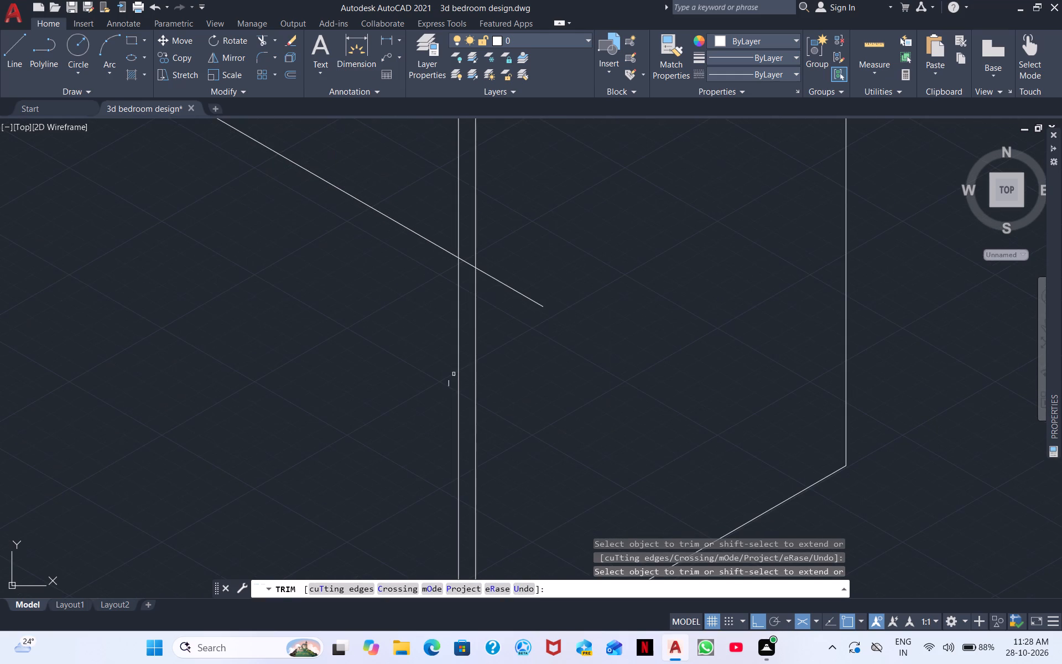
click(447, 380)
drag(501, 282, 502, 282)
drag(502, 282, 503, 292)
click(469, 264)
scroll(342, 323, down, 2)
middle_drag(204, 361, 356, 377)
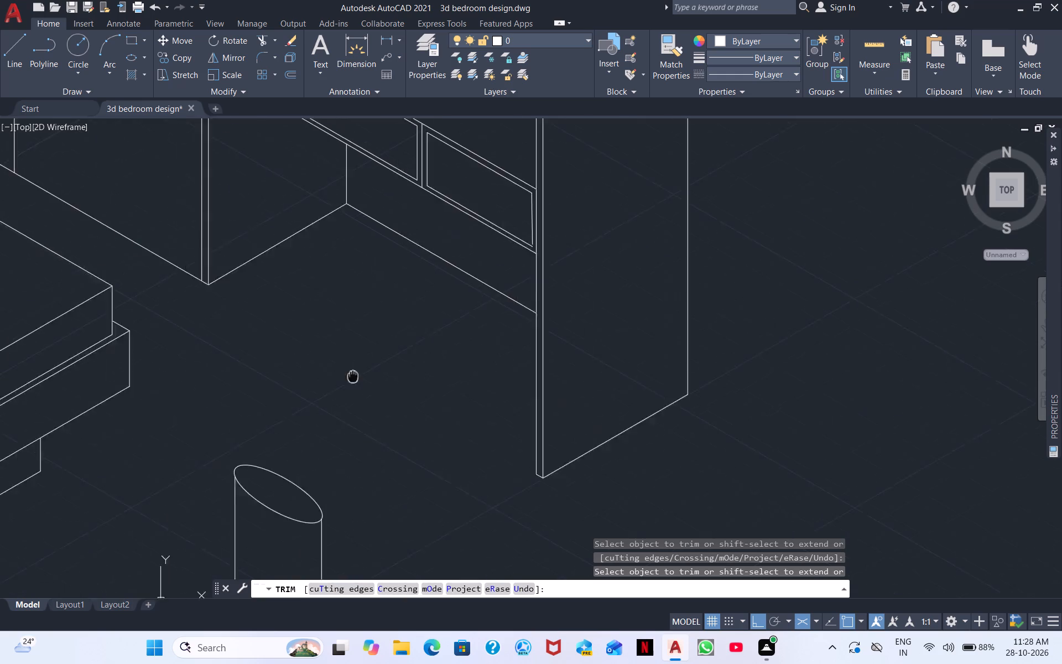
middle_drag(356, 377, 402, 387)
scroll(402, 387, down, 3)
scroll(393, 361, up, 1)
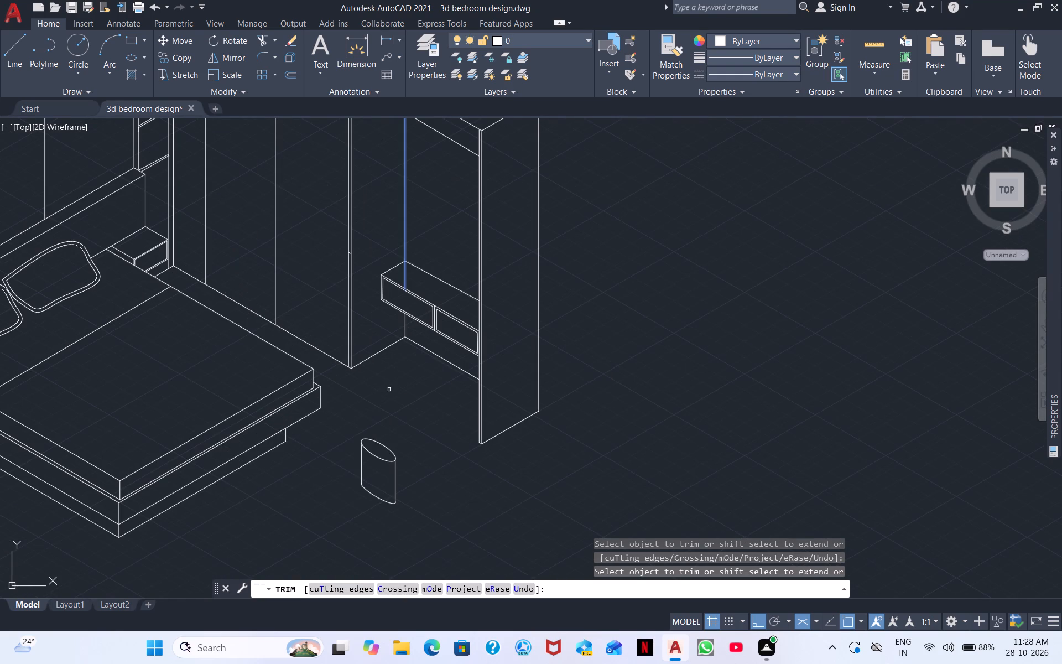
scroll(389, 392, down, 1)
scroll(388, 394, up, 3)
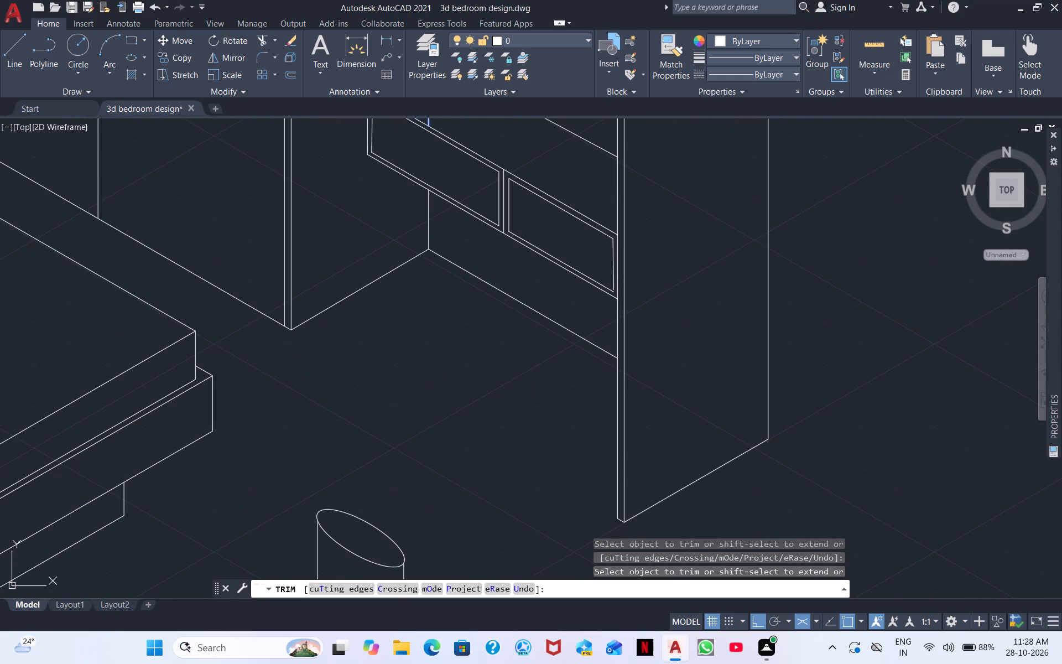
scroll(419, 313, down, 2)
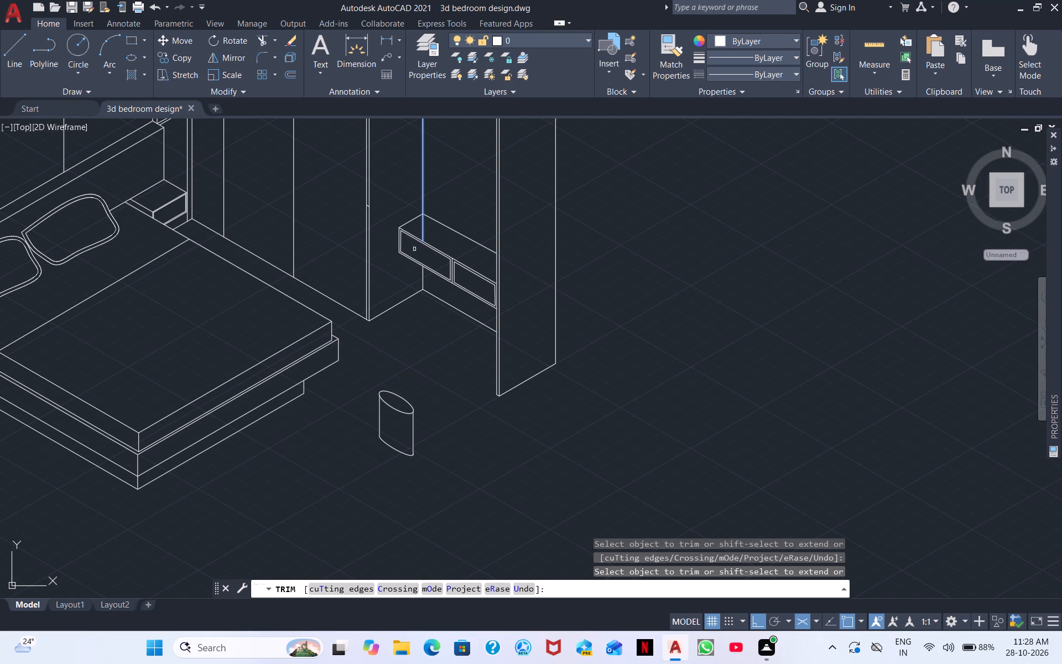
key(Escape)
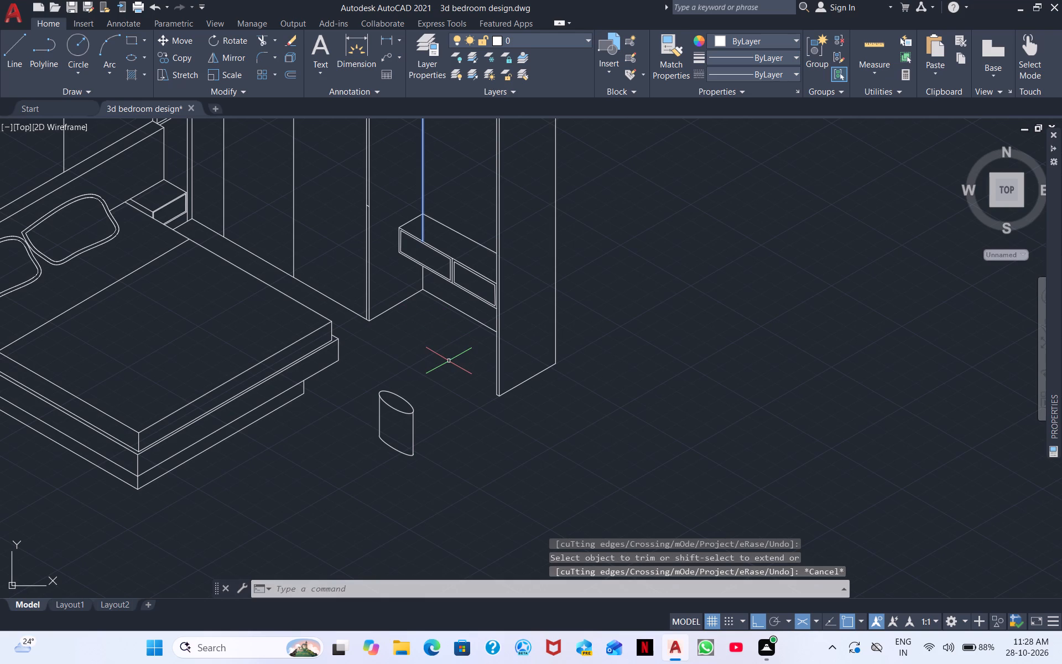
Save the drawing.
key(ctrl+s)
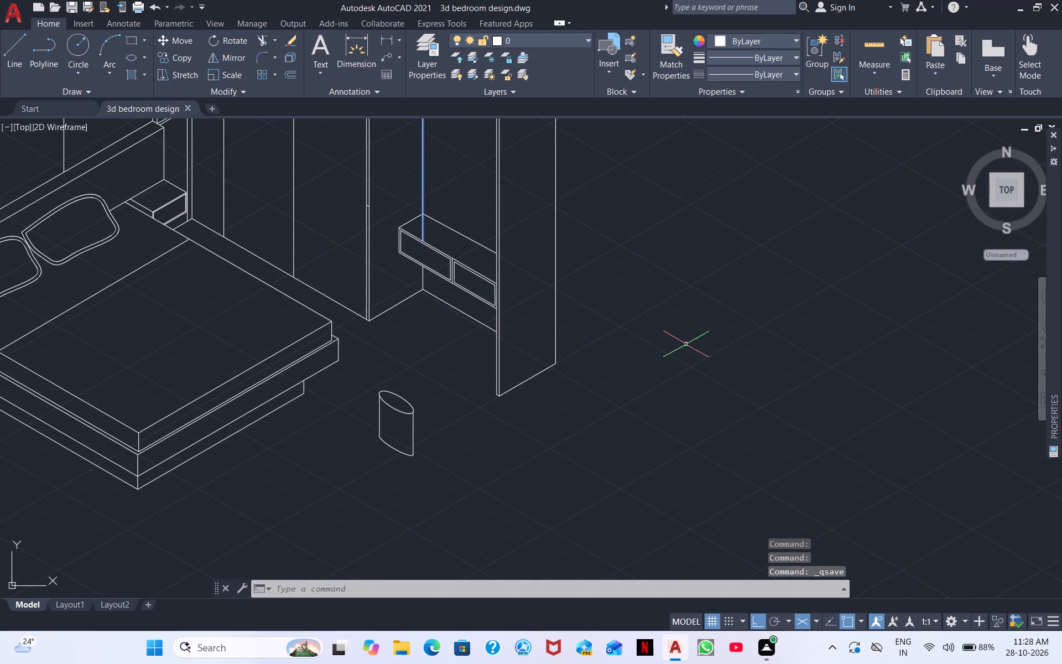
drag(720, 320, 721, 340)
click(794, 391)
Move the whole cylindrical stool freely, with Ortho off, closer to the recess below the two-panel ledge.
scroll(462, 474, up, 3)
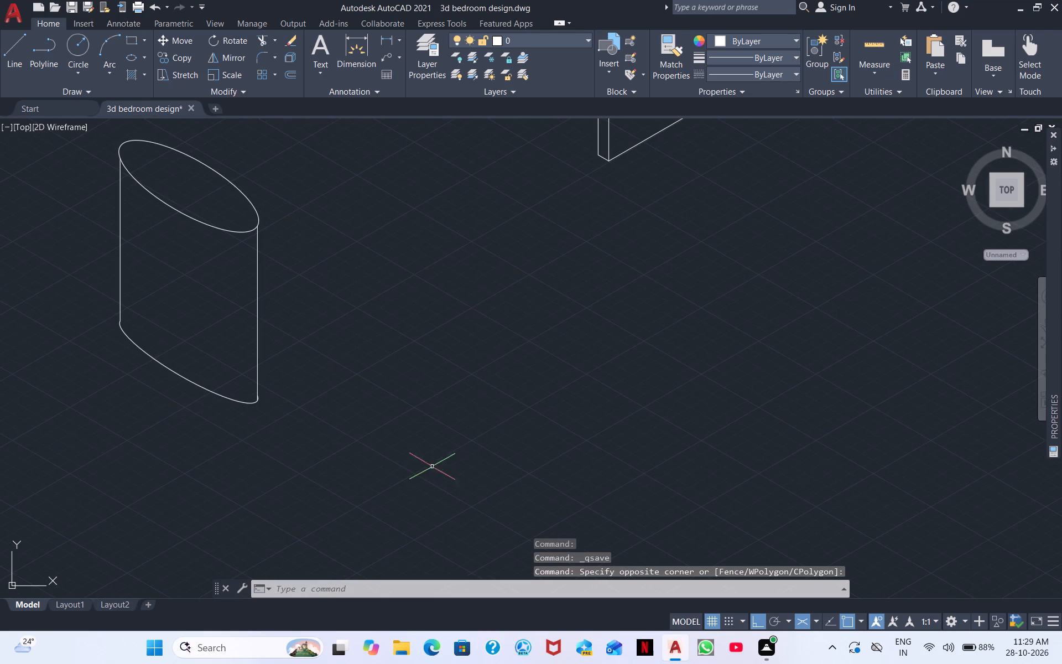
click(407, 473)
click(113, 181)
right_click(304, 335)
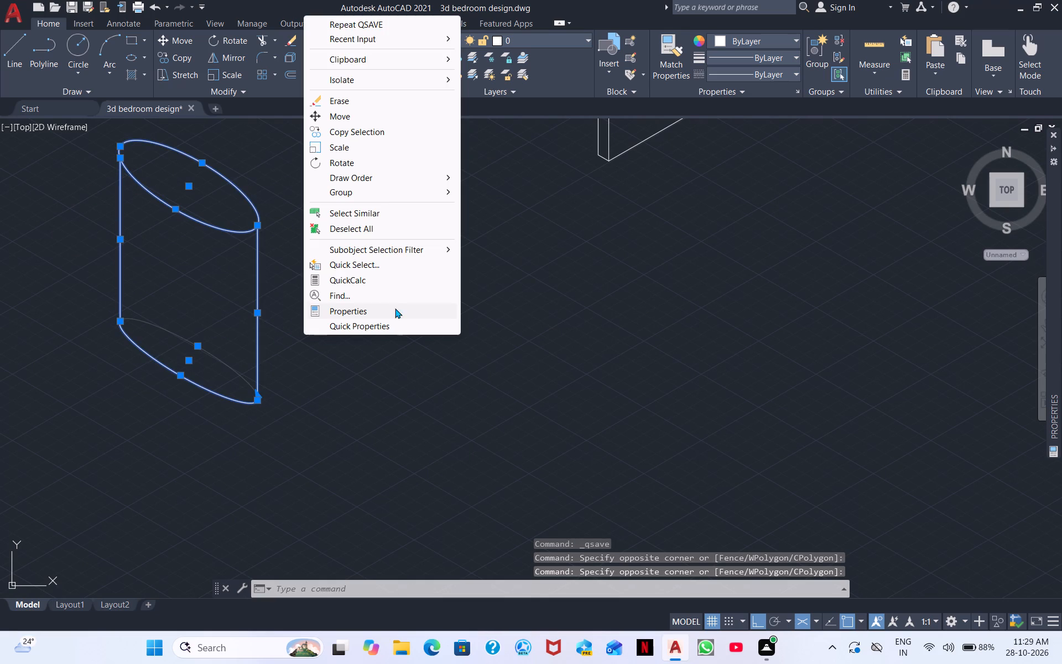
click(351, 118)
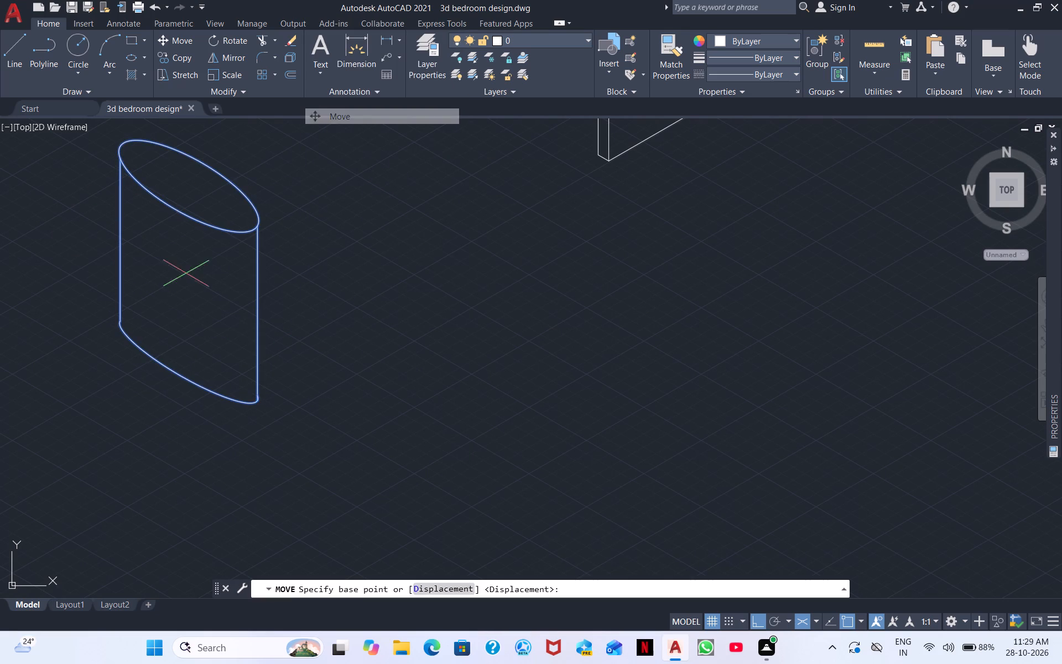
click(165, 302)
middle_drag(334, 222, 281, 646)
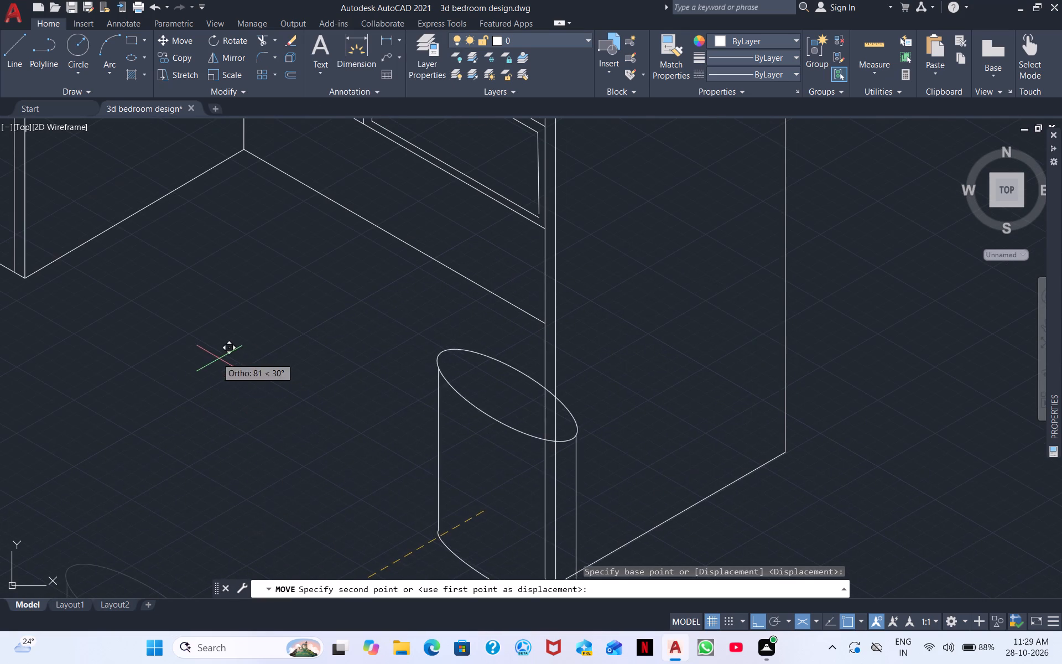
click(747, 611)
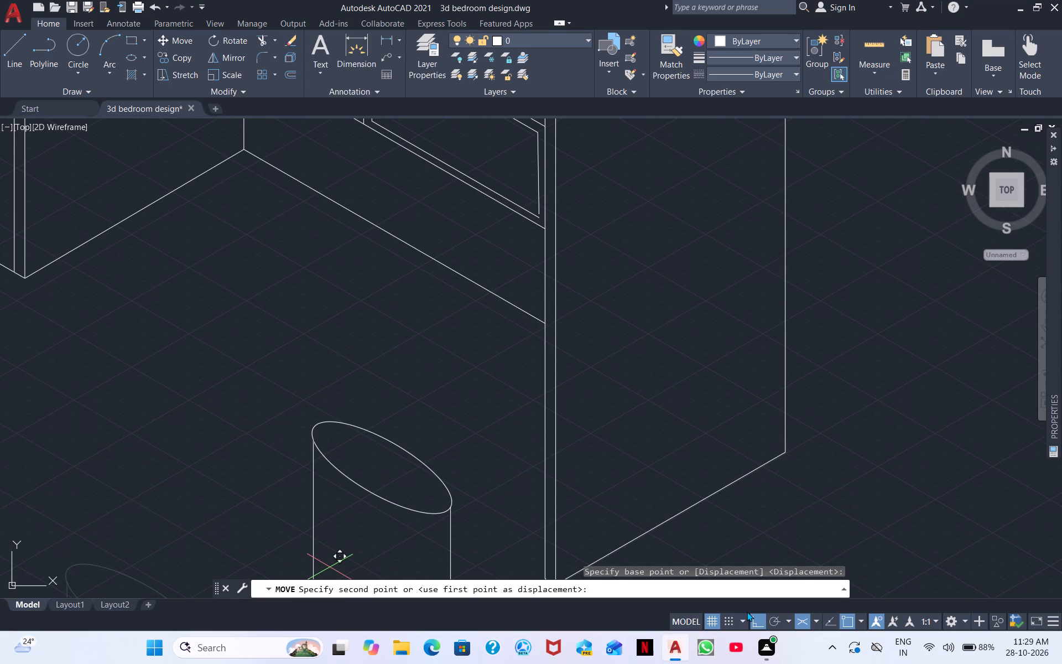
click(754, 619)
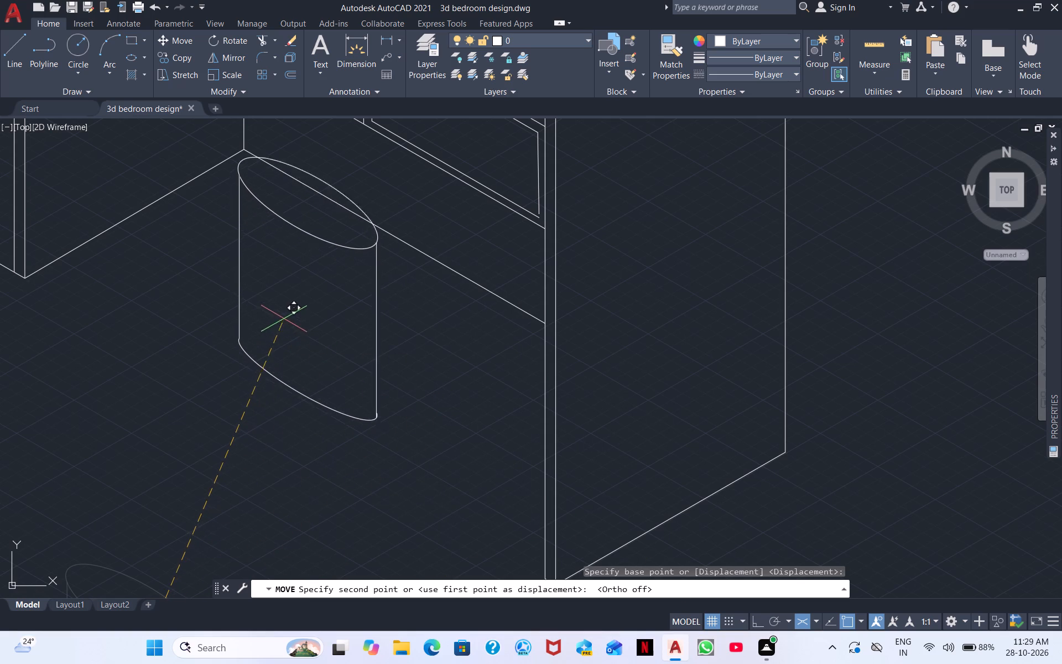
middle_drag(281, 299, 285, 356)
scroll(285, 356, down, 2)
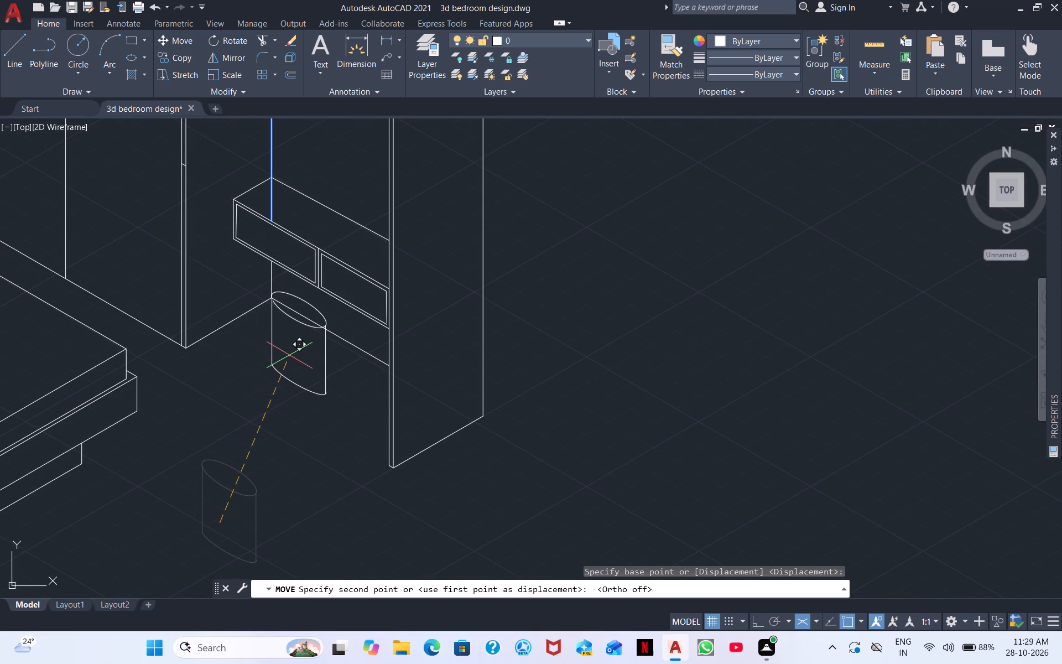
click(235, 421)
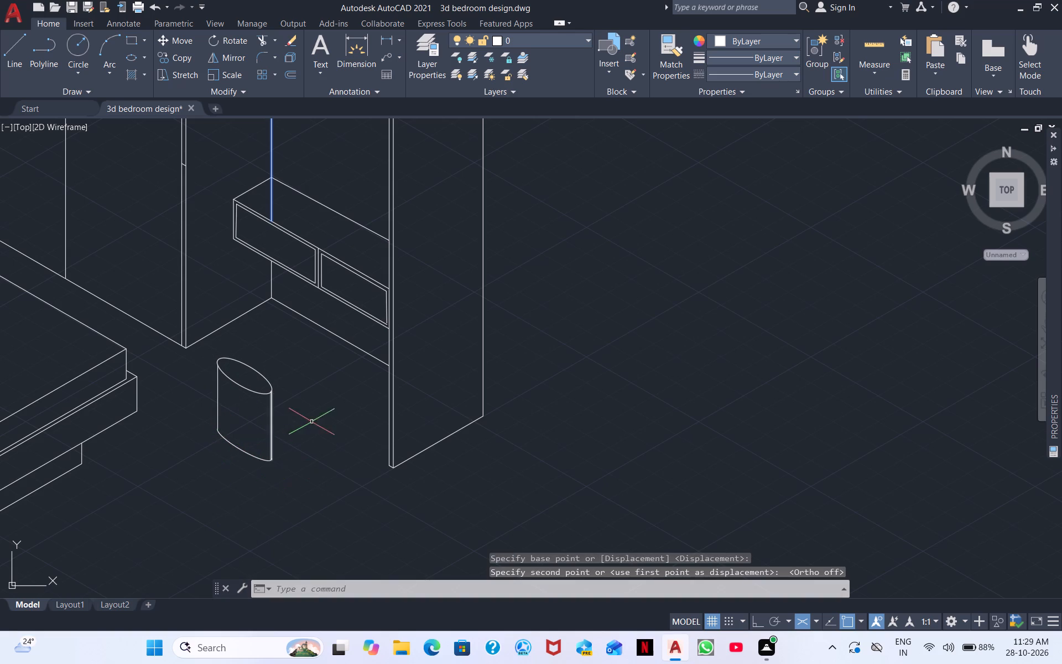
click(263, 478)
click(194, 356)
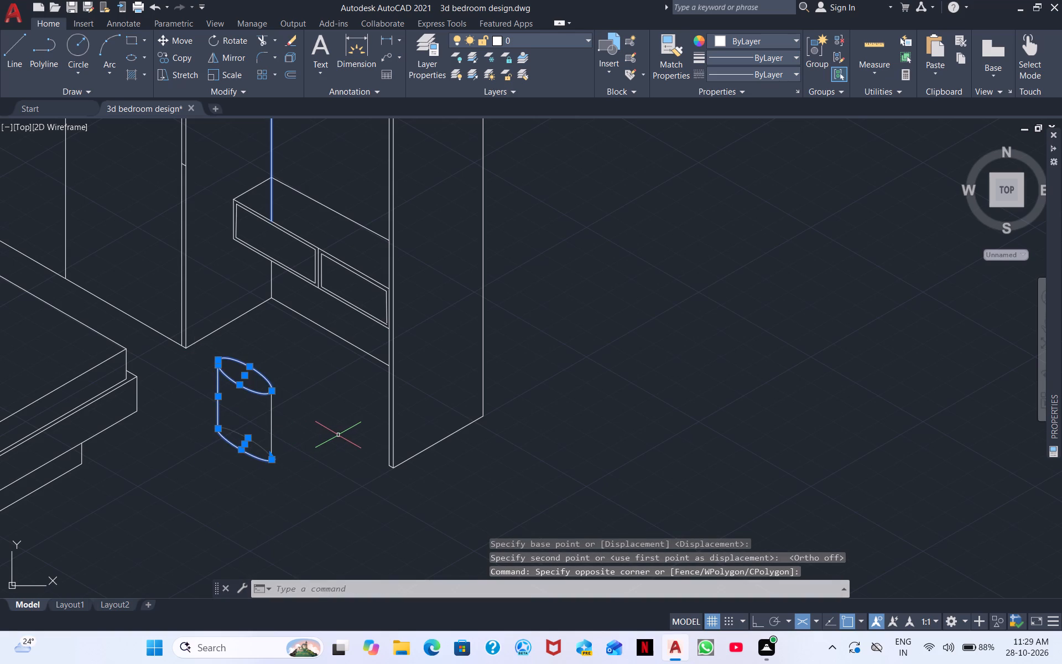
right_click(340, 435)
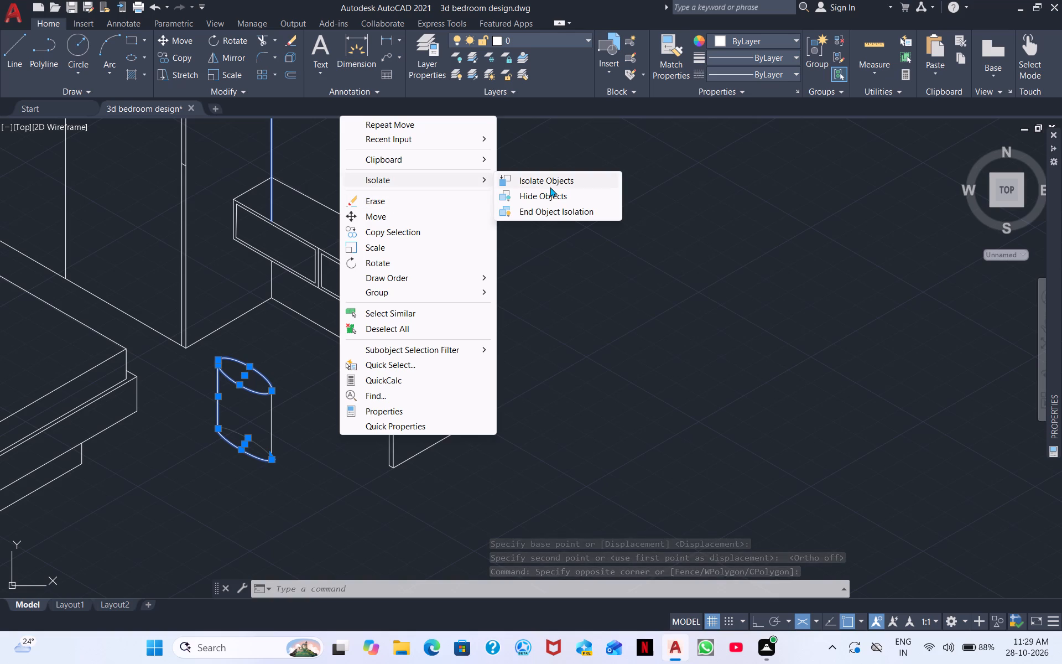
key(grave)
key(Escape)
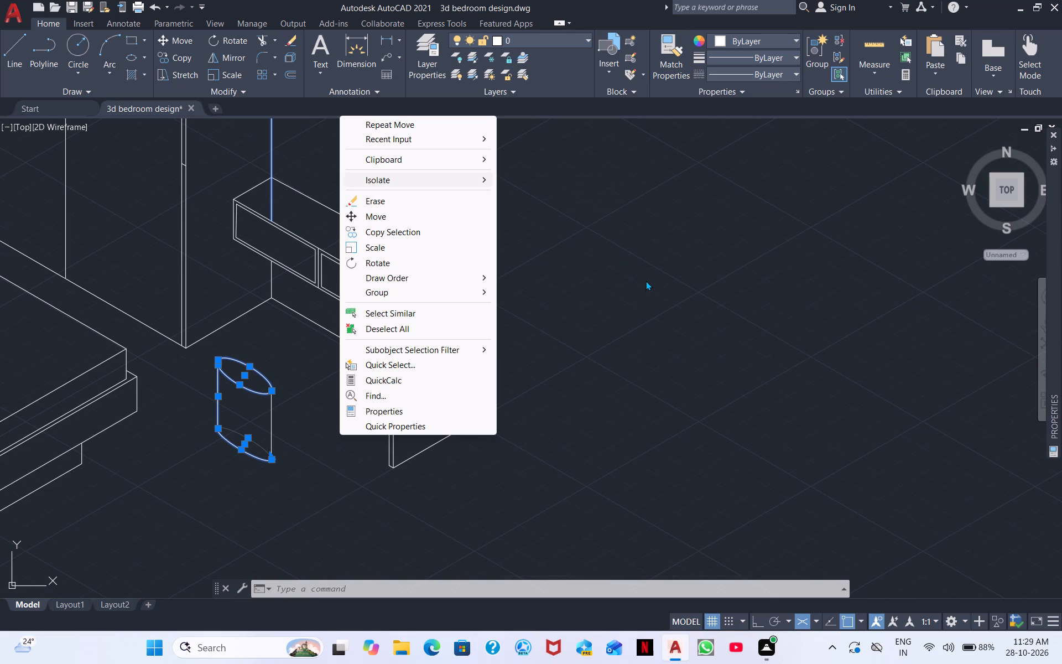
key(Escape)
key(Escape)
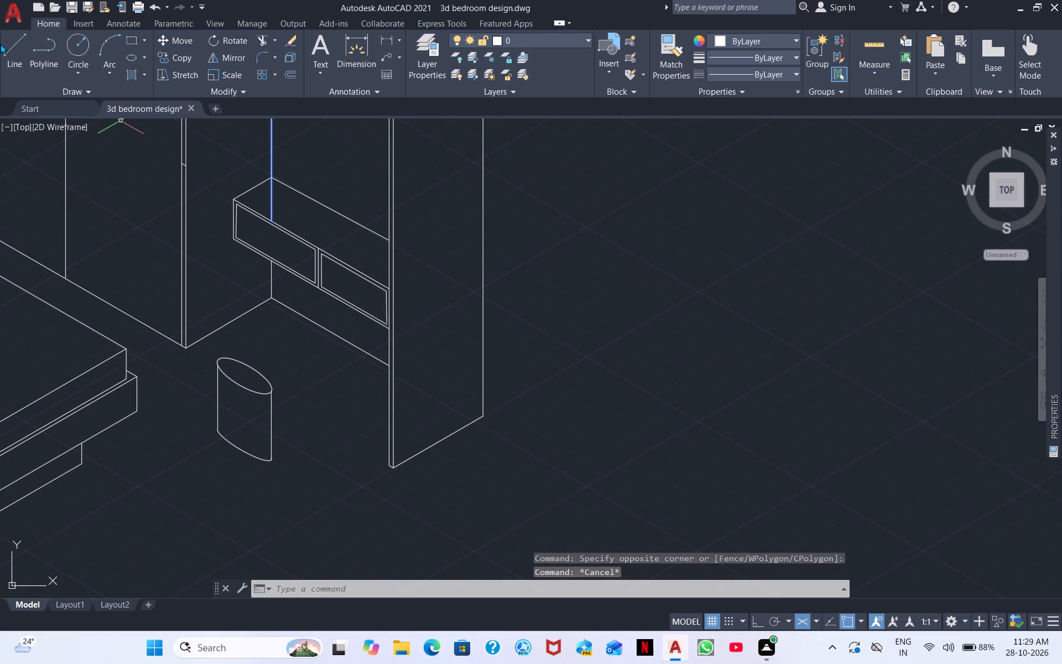
Draw connected isometric lines in the empty area beyond the outer wall panel, starting with a vertical about 69 units long.
click(8, 52)
drag(570, 345, 570, 346)
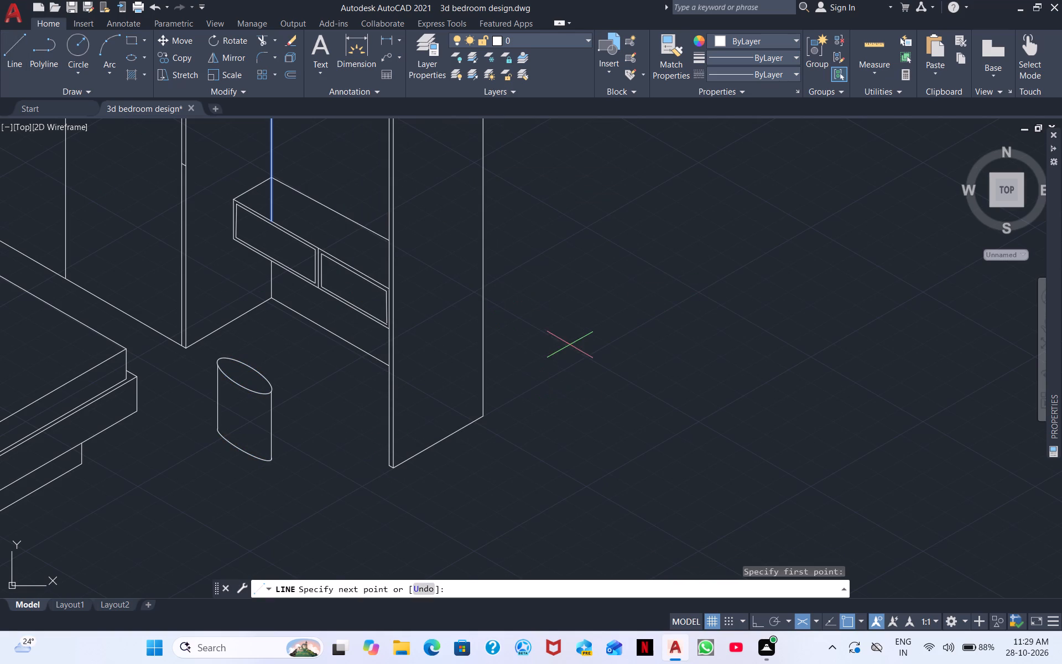
drag(570, 346, 577, 378)
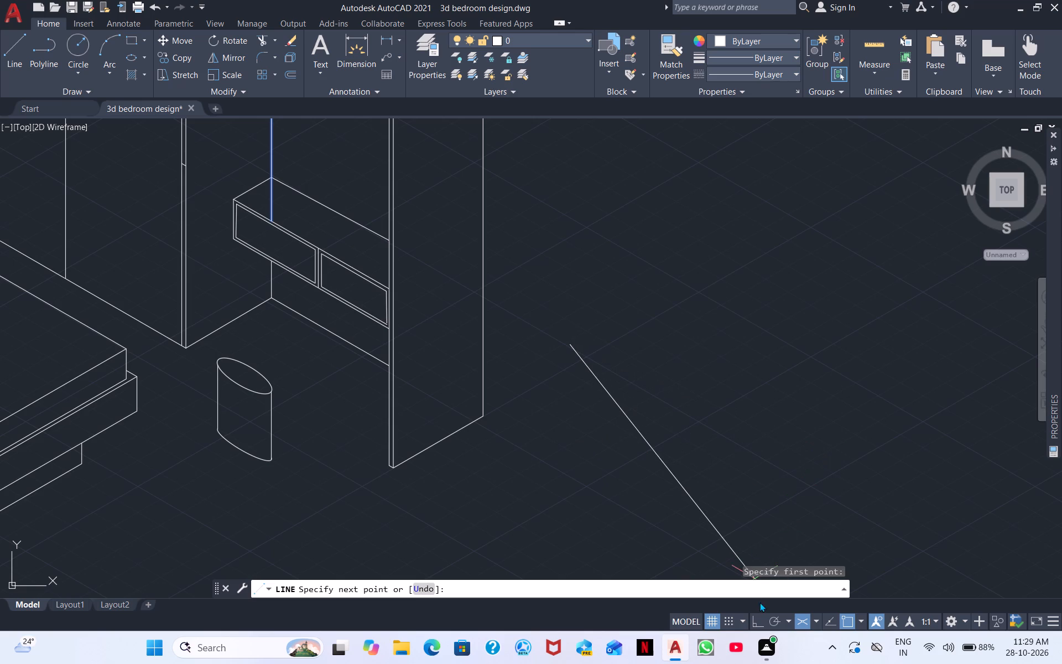
click(763, 623)
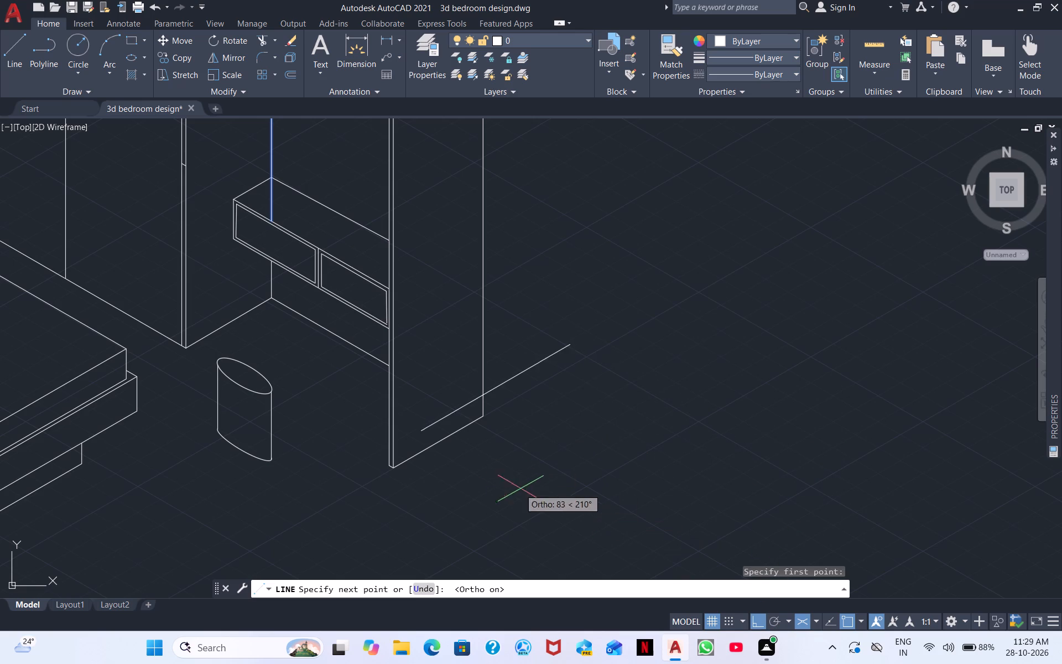
key(F5)
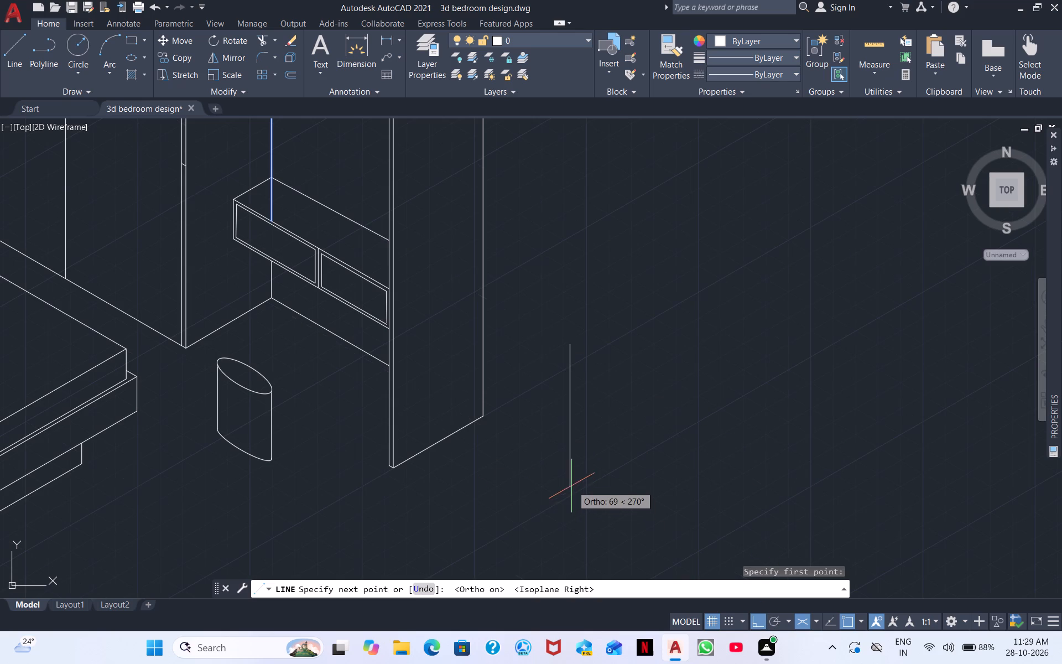
click(576, 479)
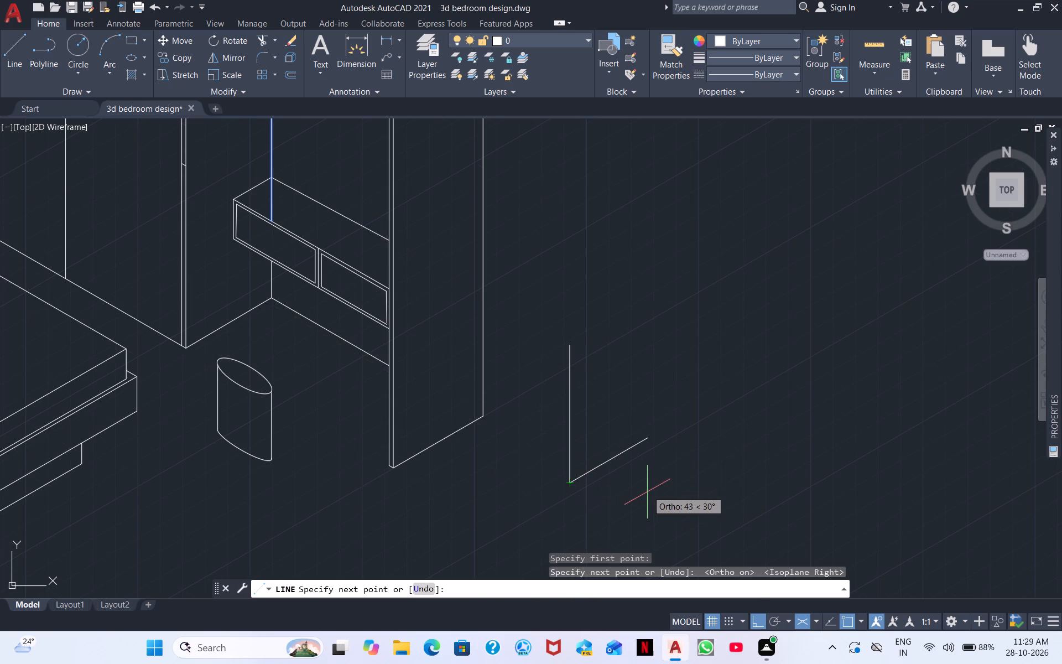
key(F5)
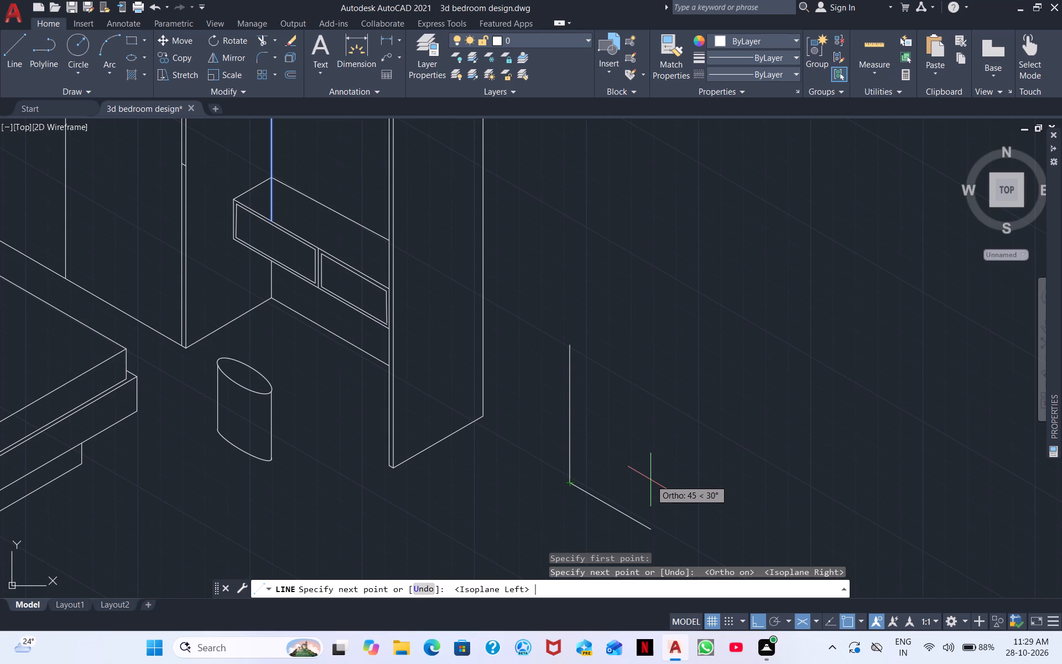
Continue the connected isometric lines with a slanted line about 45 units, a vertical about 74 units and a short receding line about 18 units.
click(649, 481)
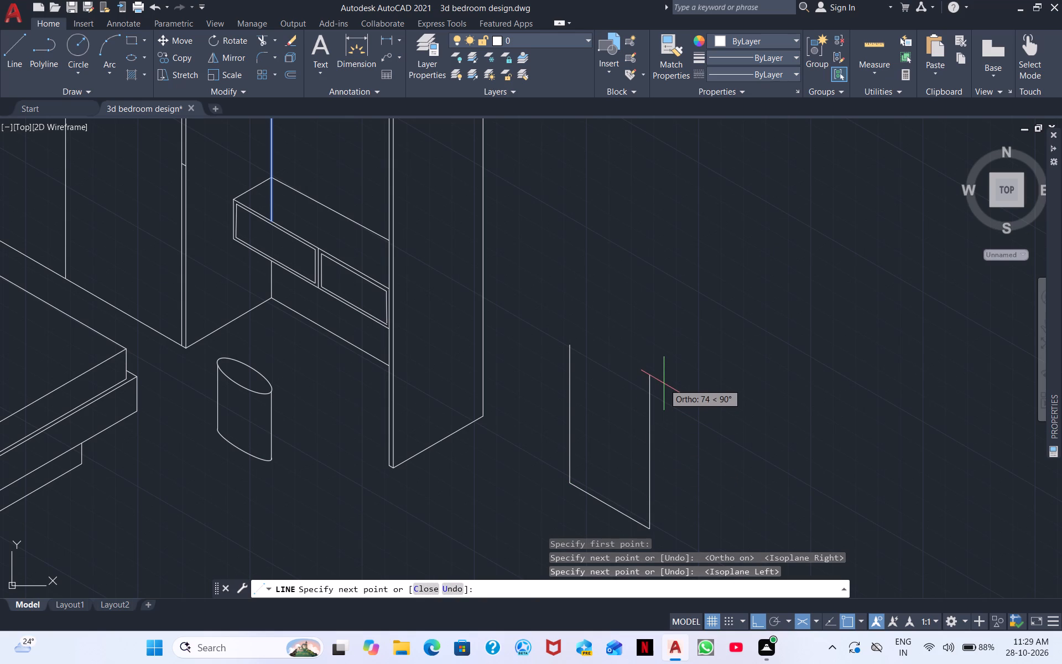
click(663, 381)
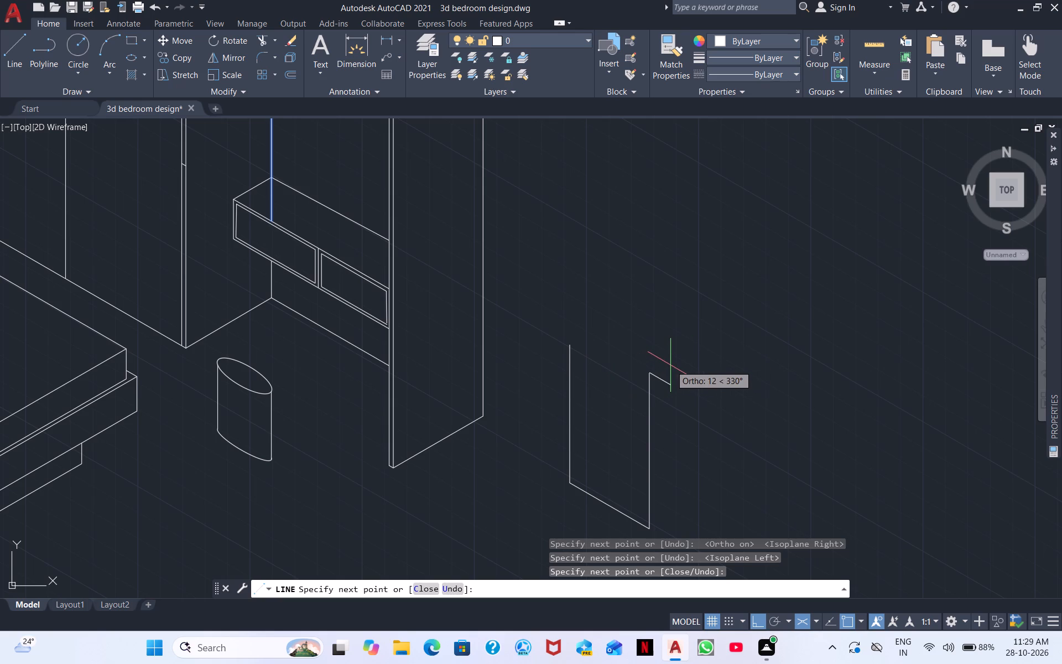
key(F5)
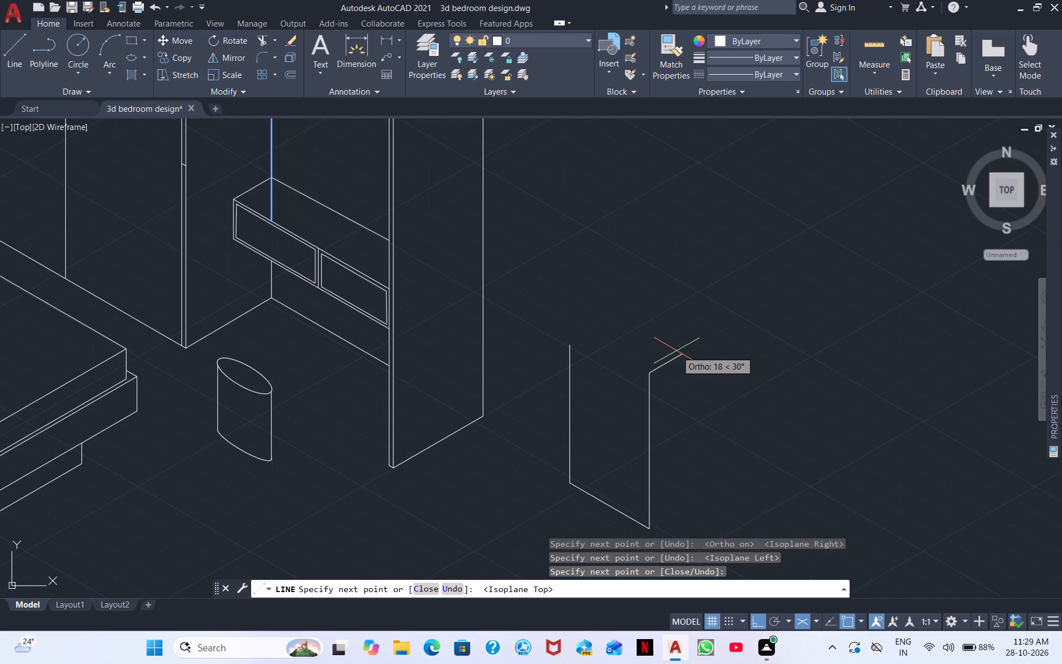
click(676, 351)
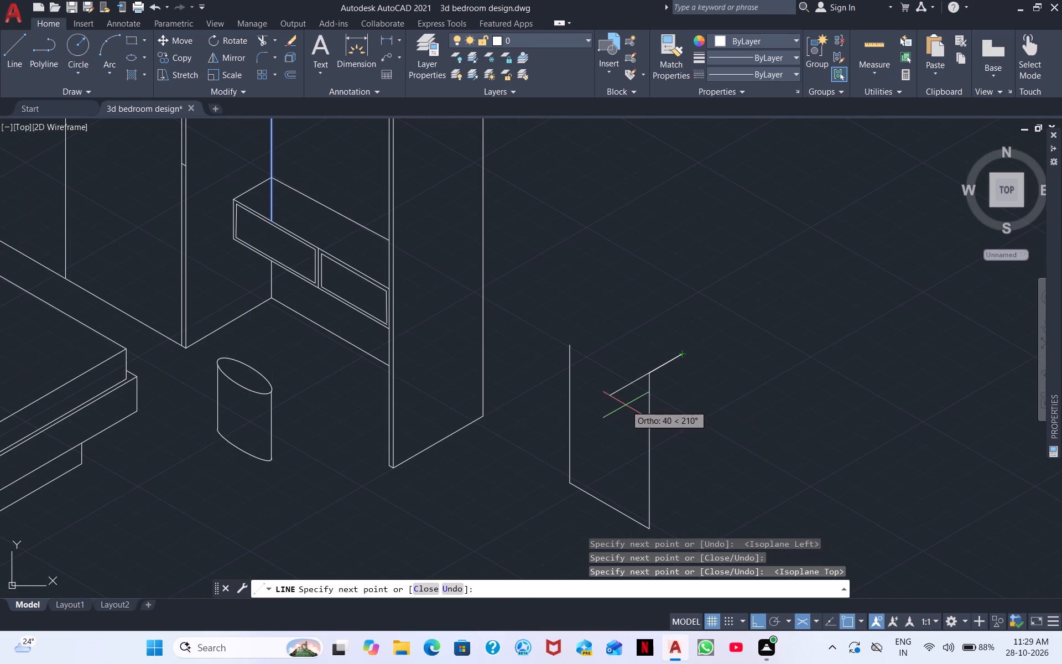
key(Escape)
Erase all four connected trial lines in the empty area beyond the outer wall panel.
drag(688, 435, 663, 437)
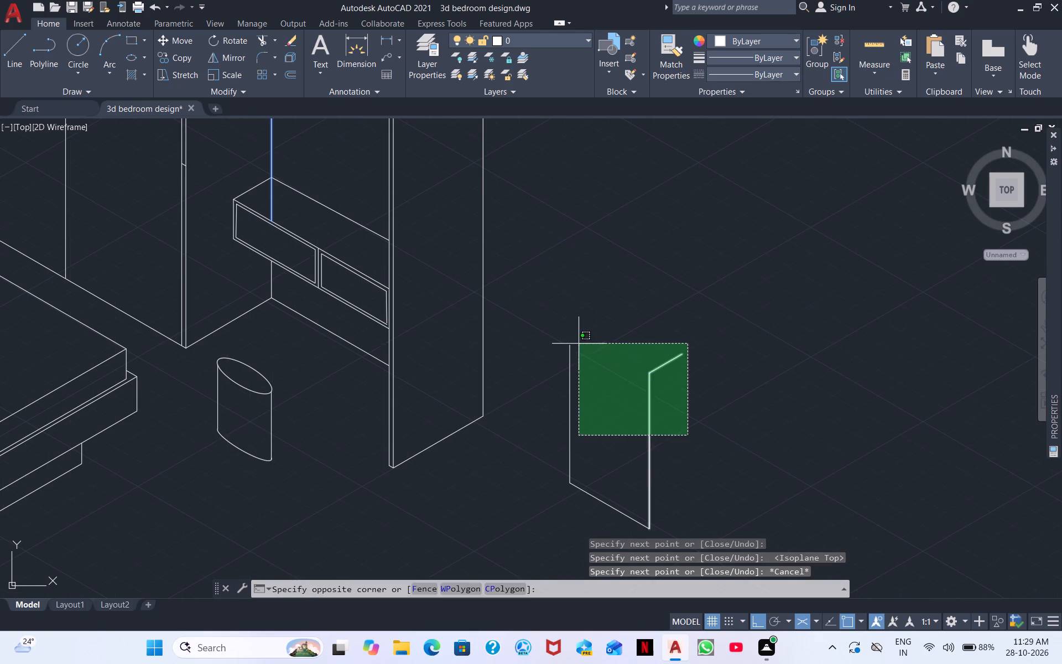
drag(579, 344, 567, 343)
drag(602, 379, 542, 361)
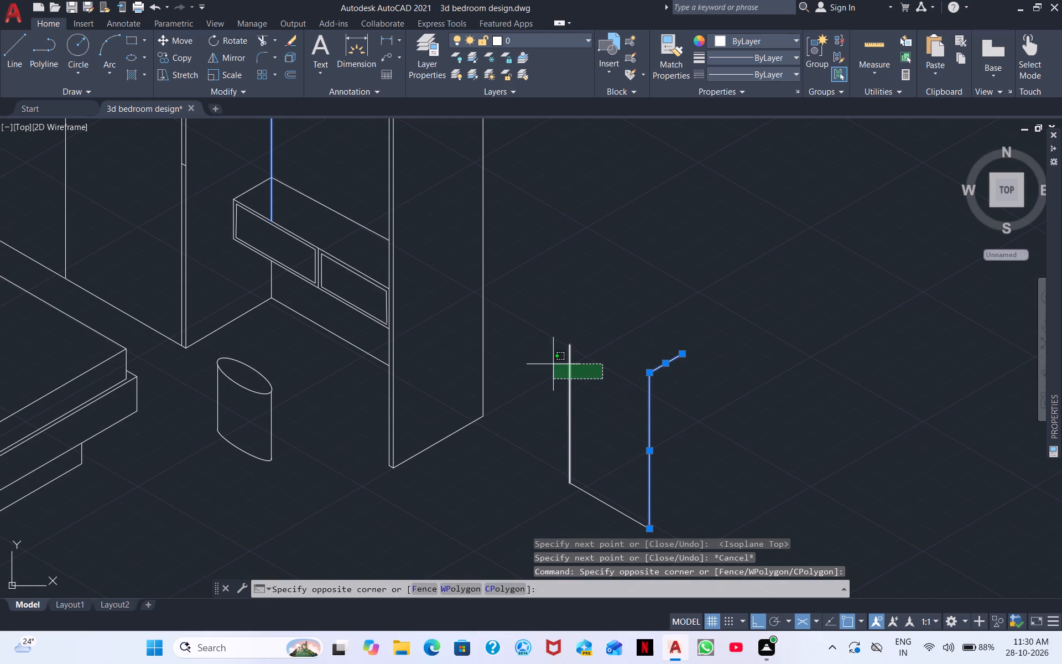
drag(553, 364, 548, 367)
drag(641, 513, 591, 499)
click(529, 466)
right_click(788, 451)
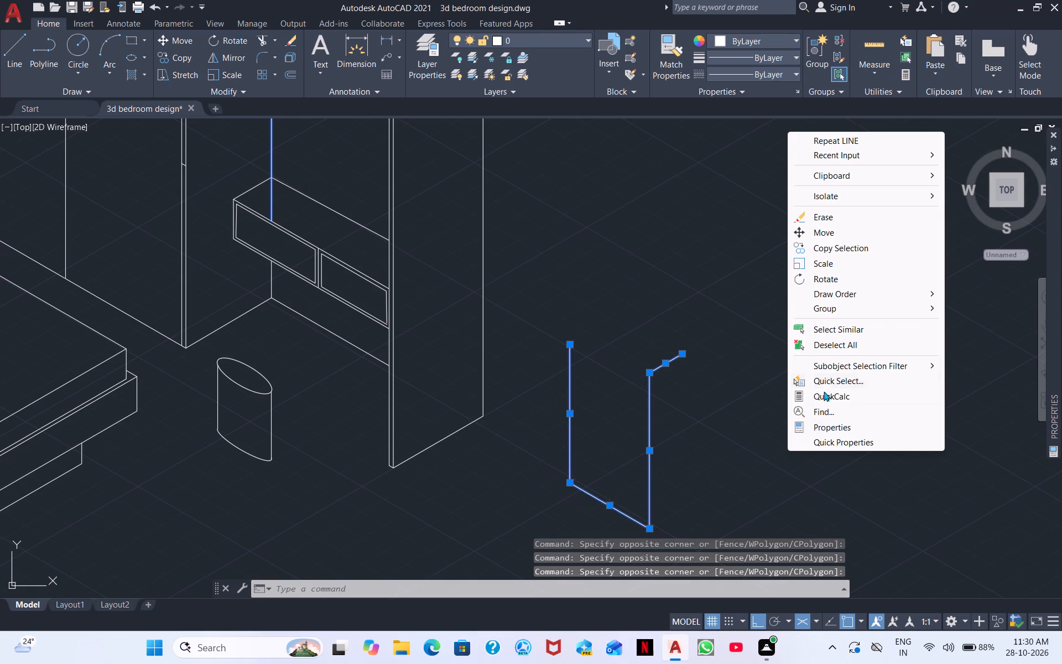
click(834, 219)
Draw a single line receding at 30° in the empty area beyond the outer wall panel.
right_click(779, 382)
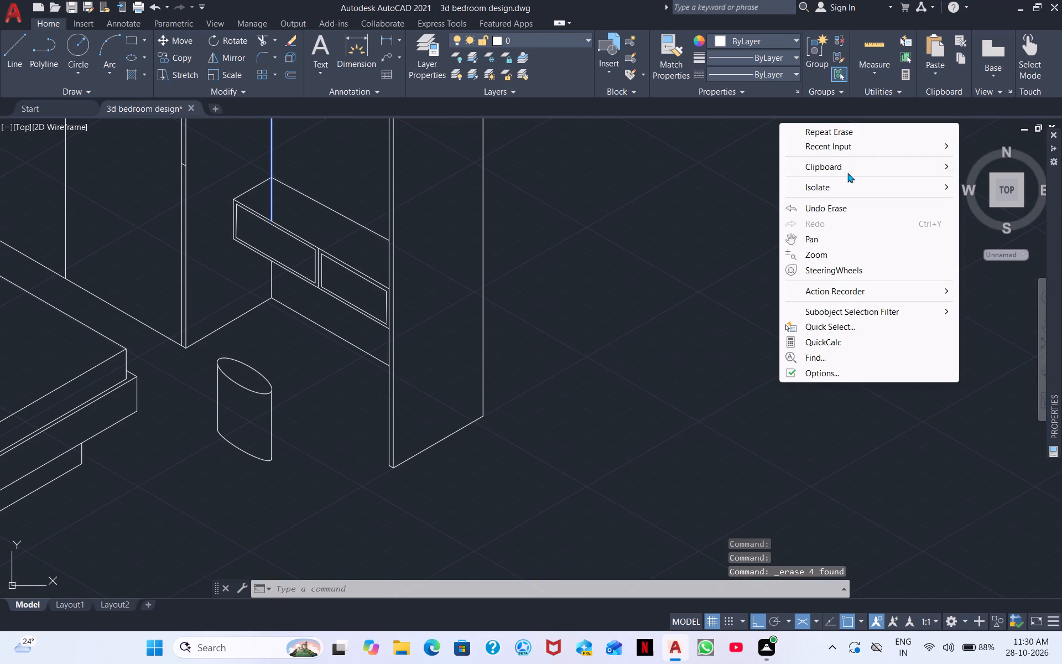
click(842, 144)
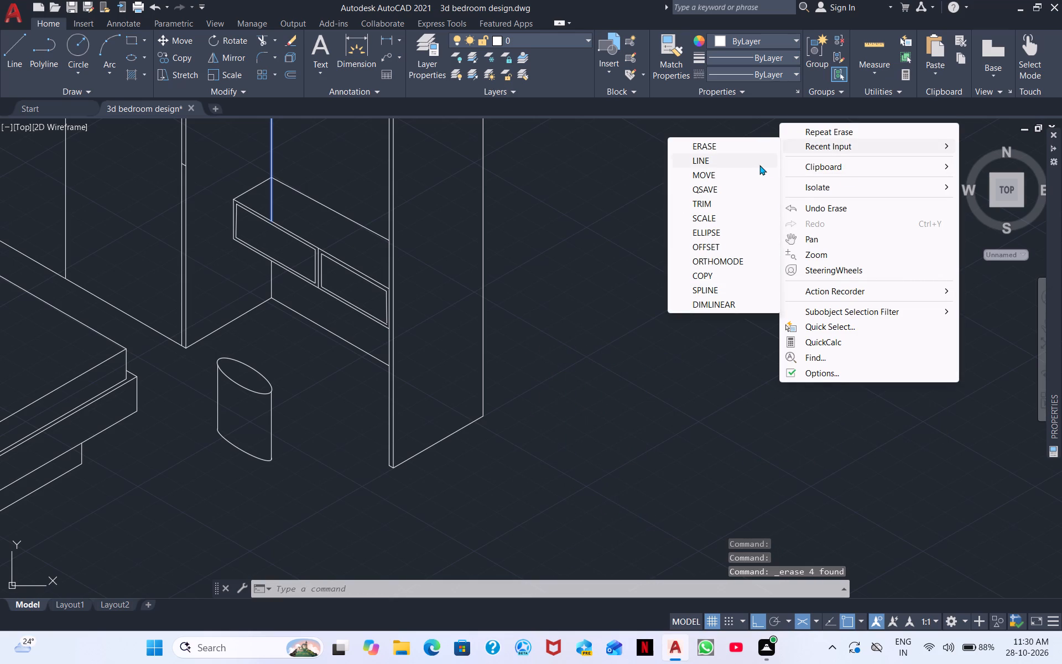
click(739, 162)
click(615, 359)
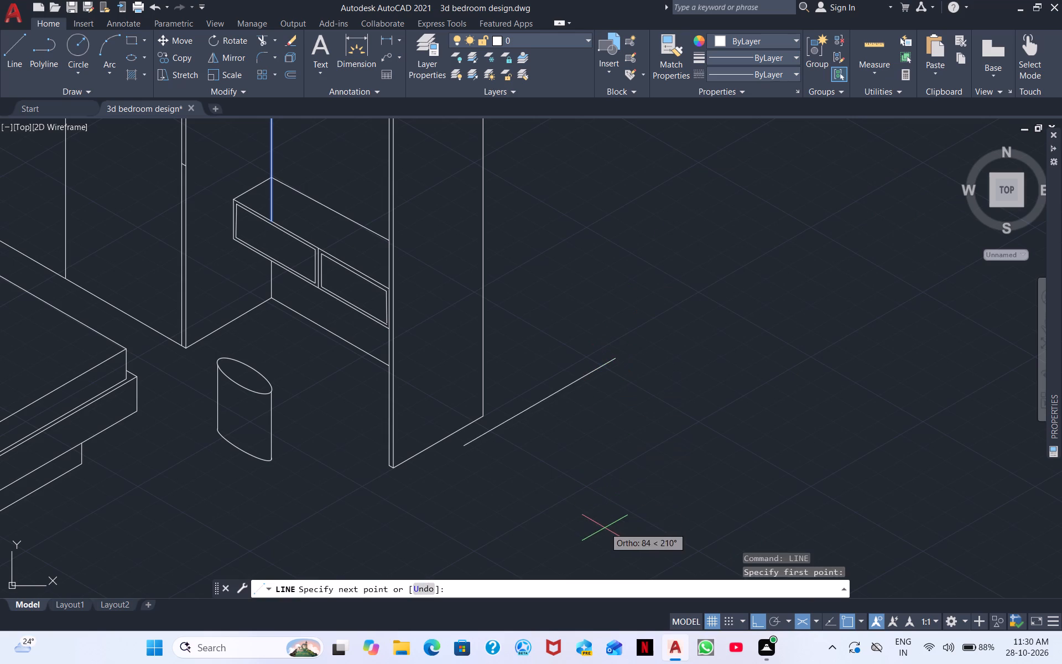
click(740, 309)
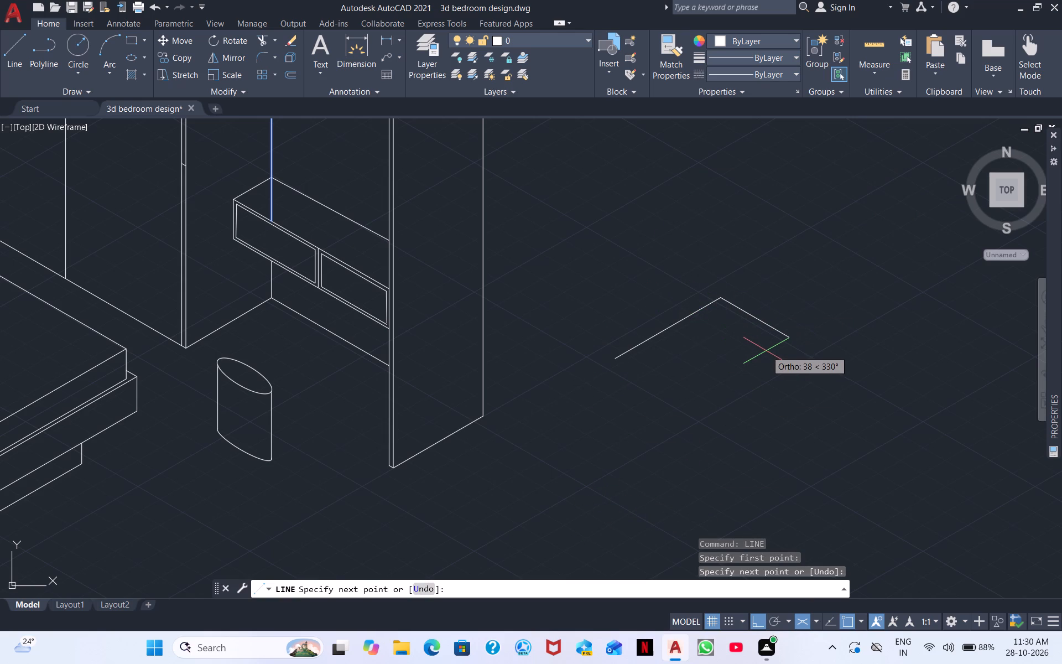
key(Escape)
key(Escape)
click(695, 396)
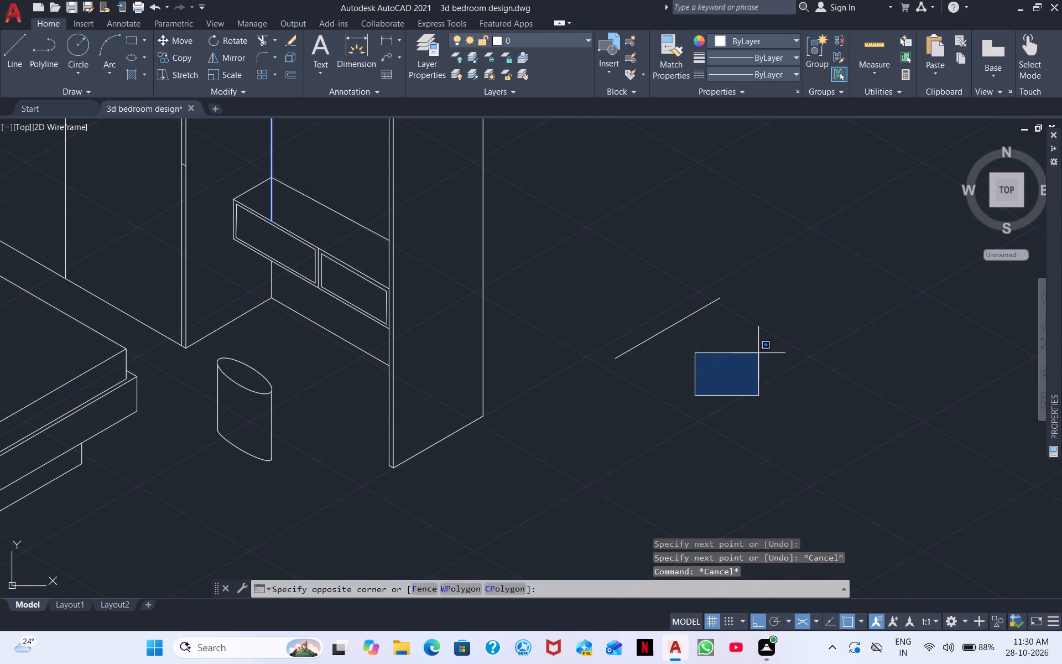
click(758, 356)
Draw a closed isometric square with 30-unit sides in the top isoplane, in front of the separate slanted line.
right_click(699, 425)
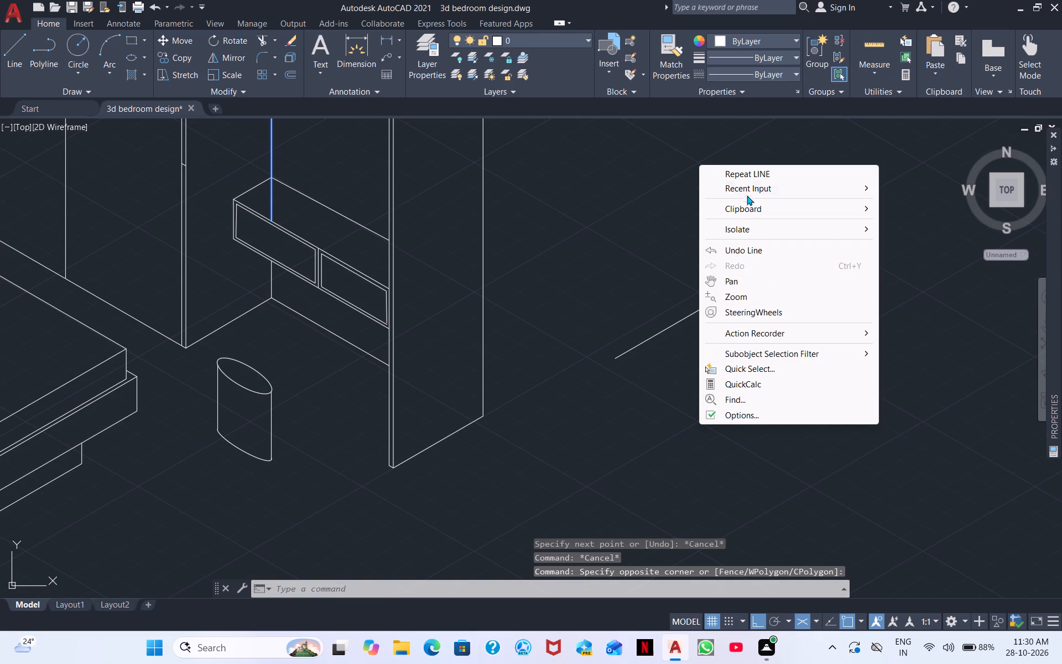
click(756, 175)
click(695, 409)
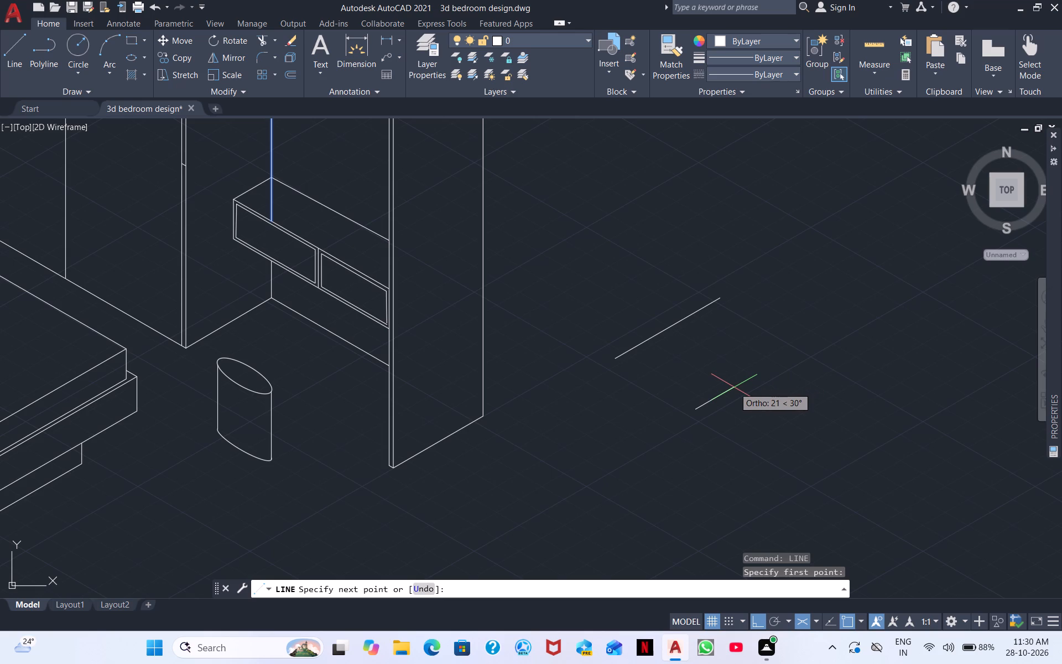
text(30)
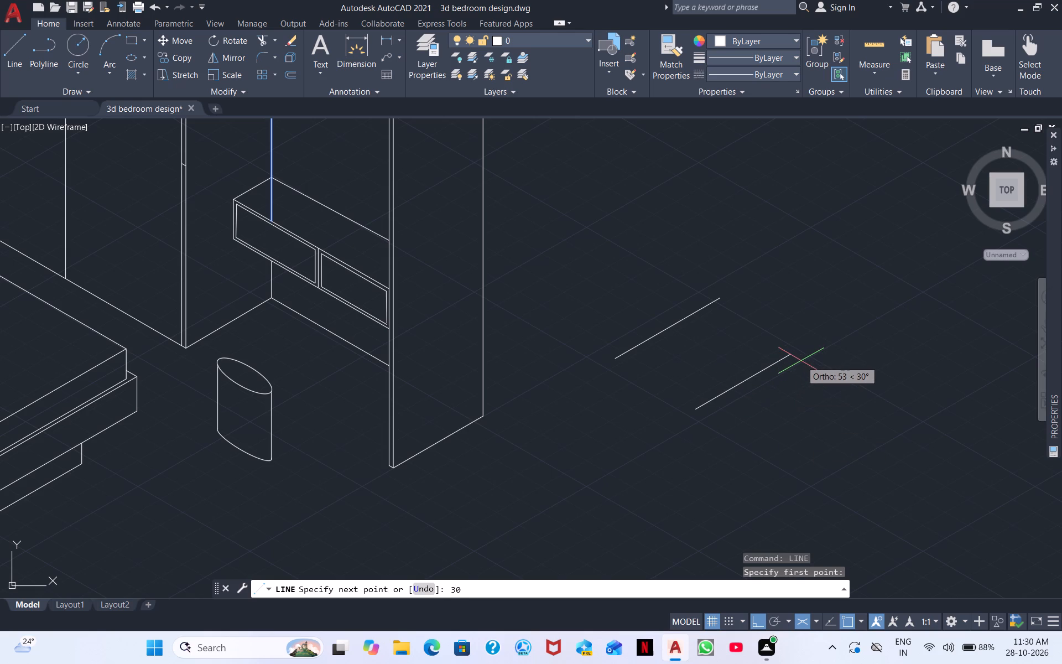
key(Return)
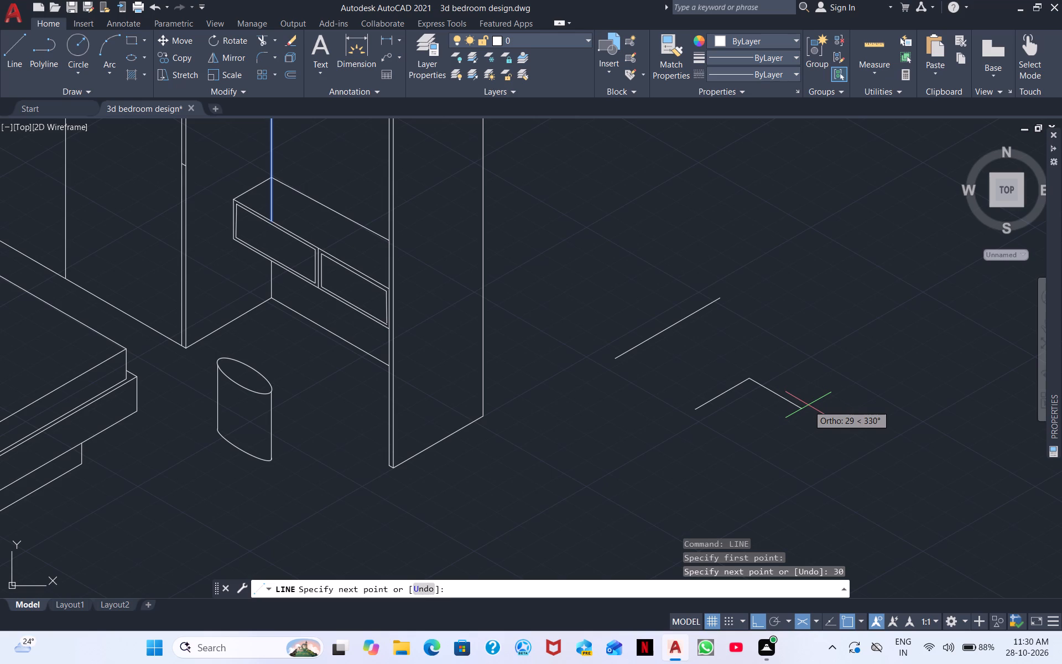
text(30)
key(Return)
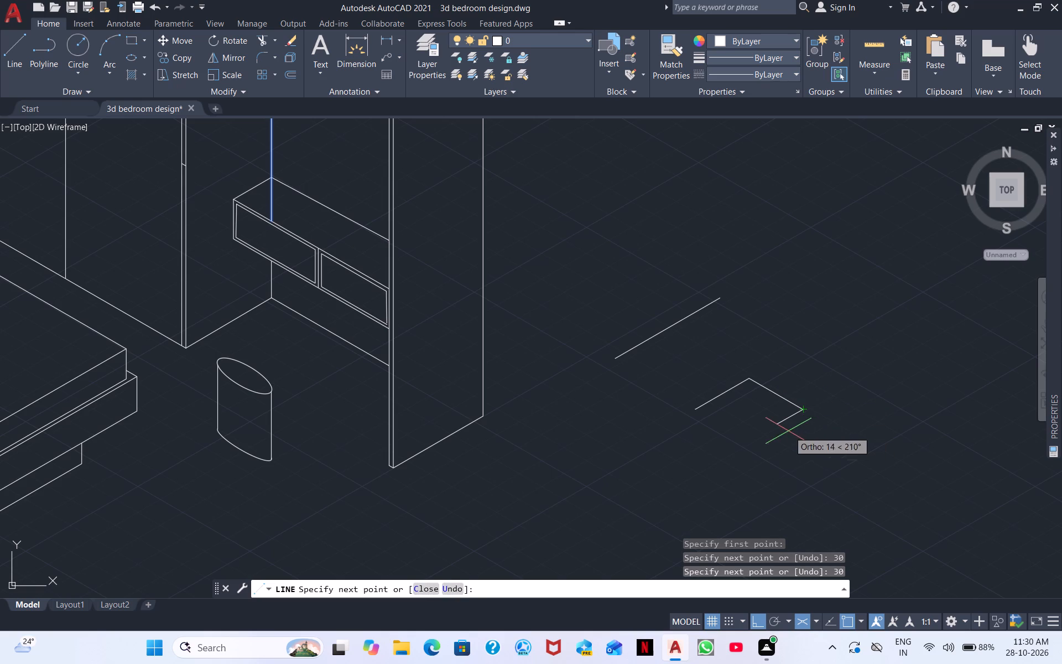
text(30)
key(Return)
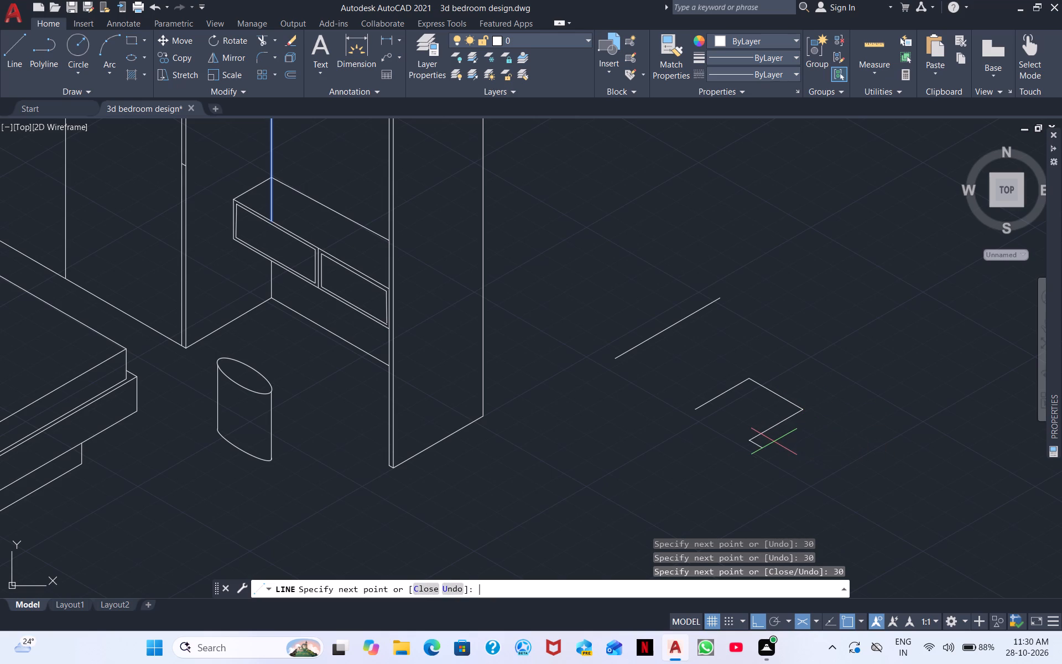
click(696, 409)
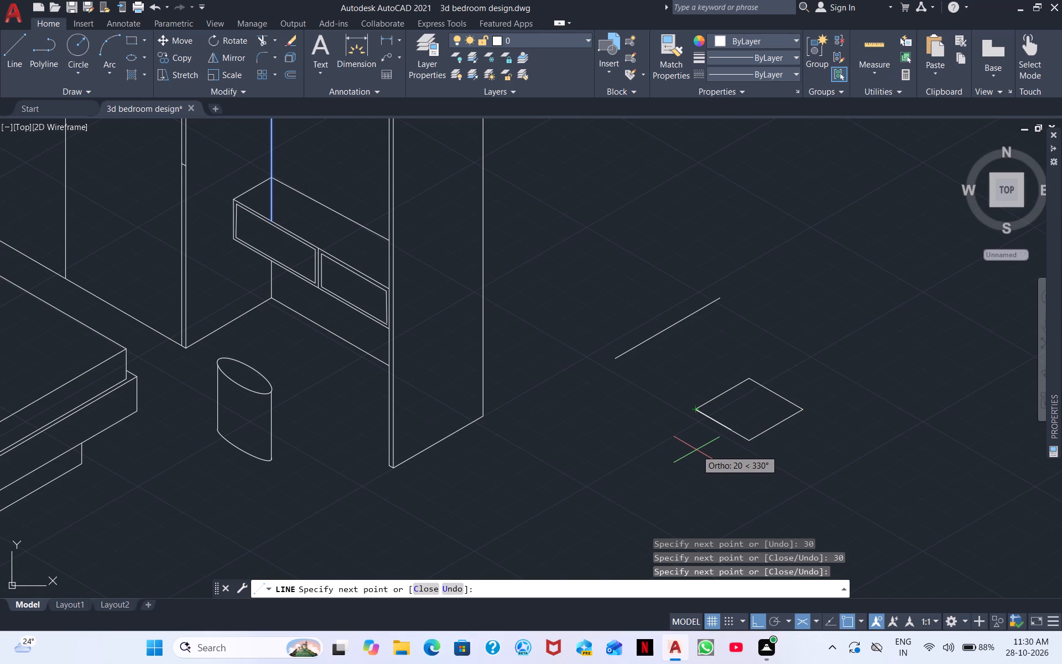
Draw vertical edges down from the isometric square's left, front and right corners, the front one about 29 units long.
key(F5)
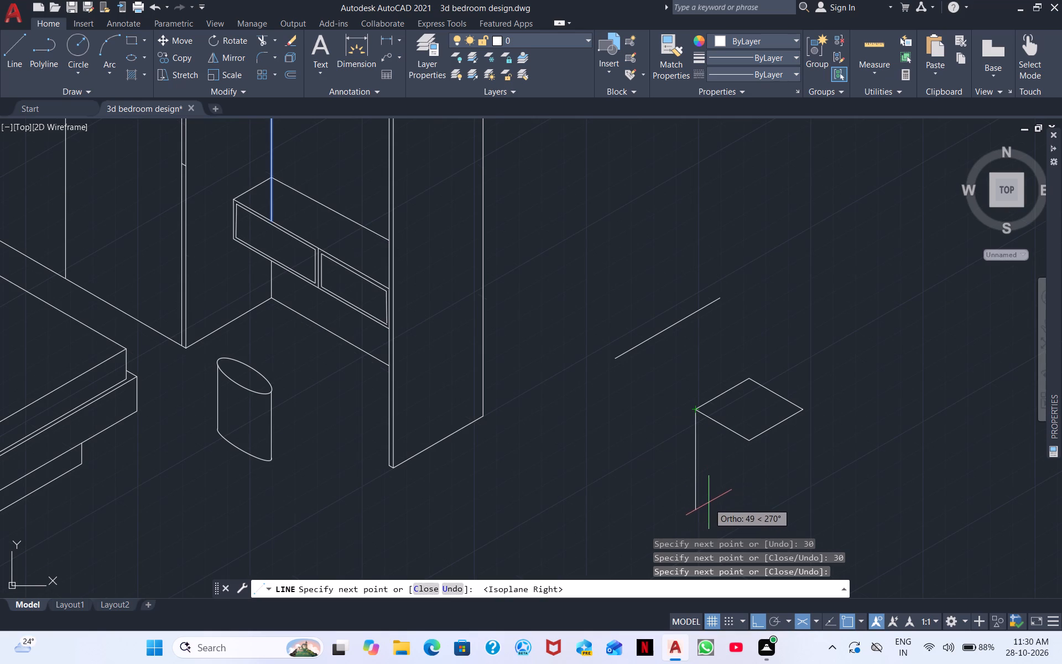
middle_click(675, 468)
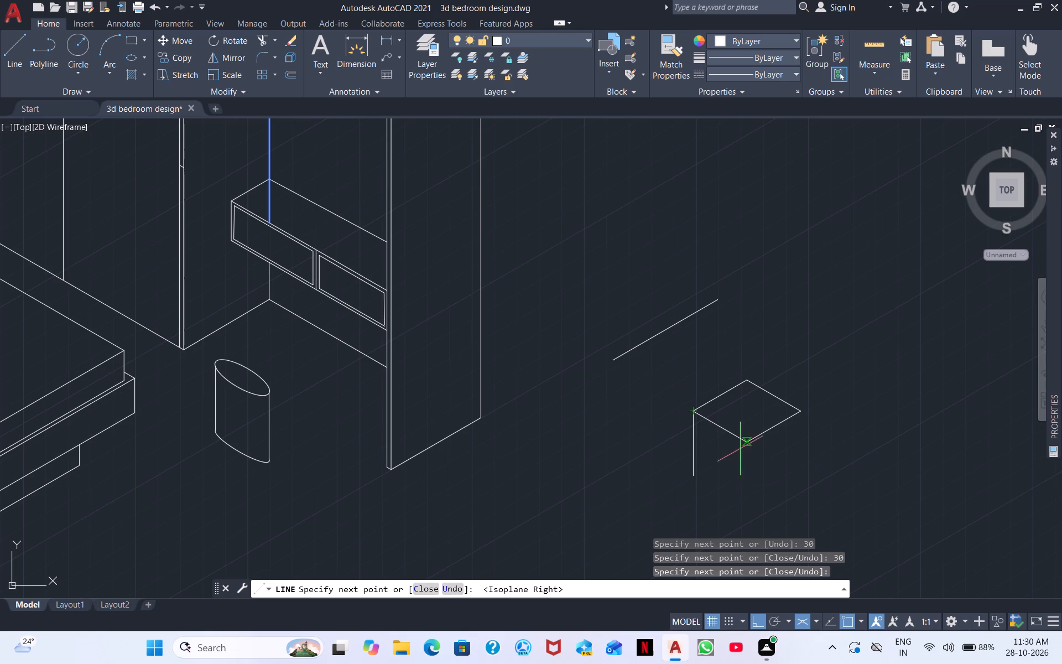
click(695, 489)
key(Escape)
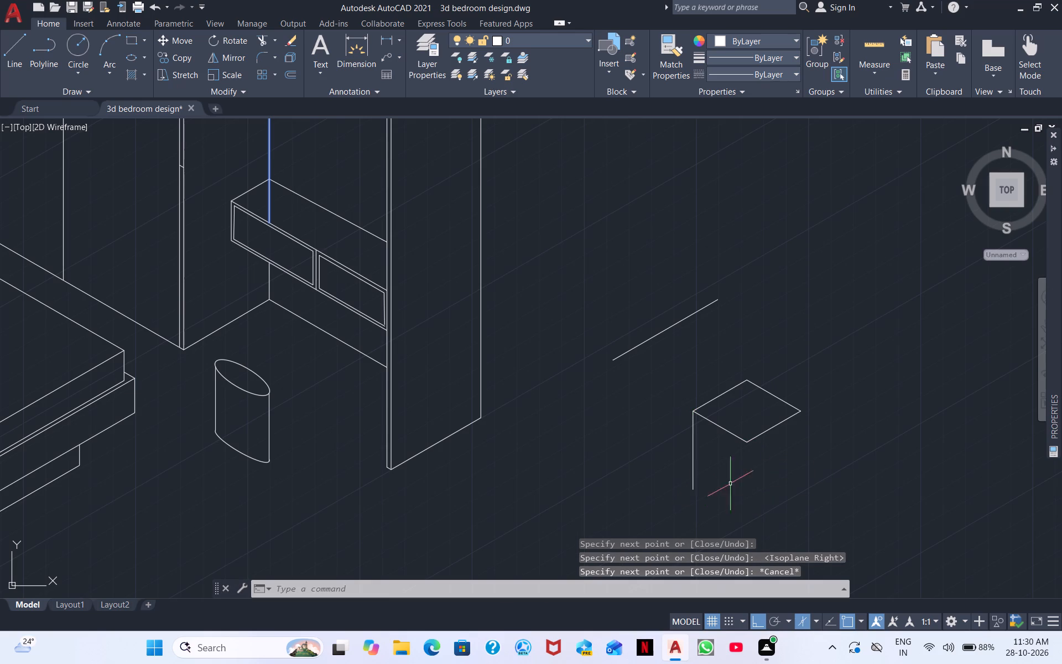
right_click(764, 455)
click(827, 203)
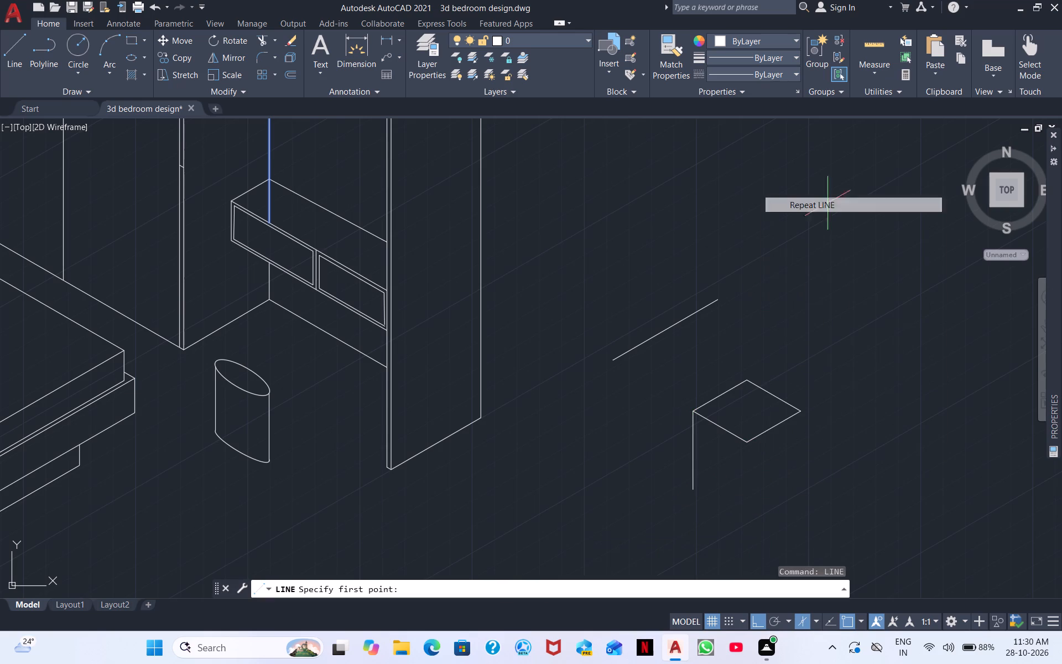
click(746, 442)
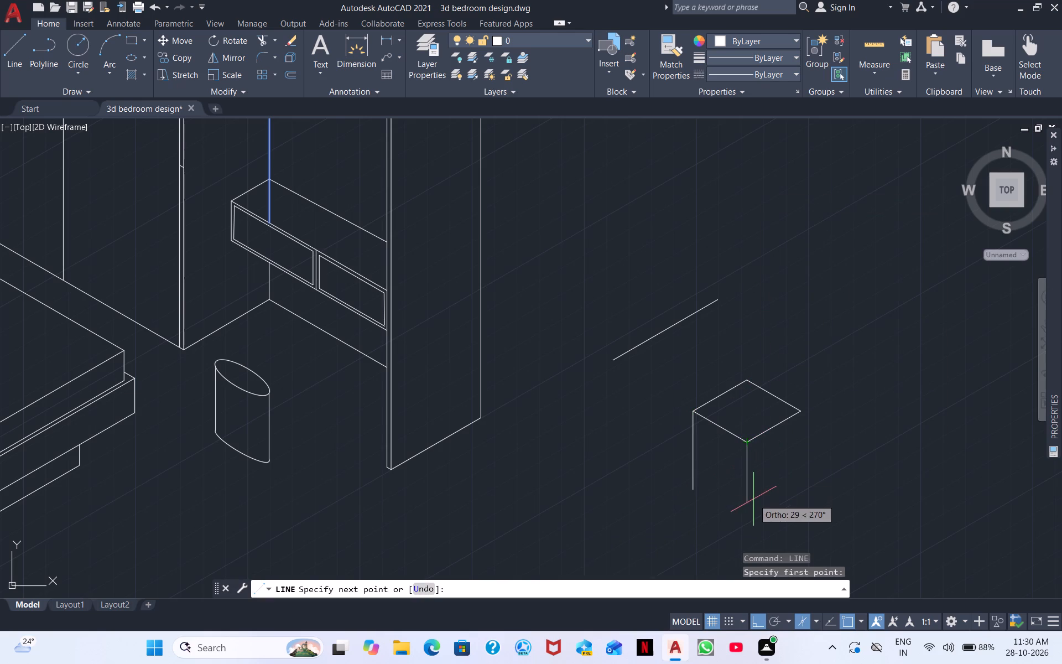
click(753, 499)
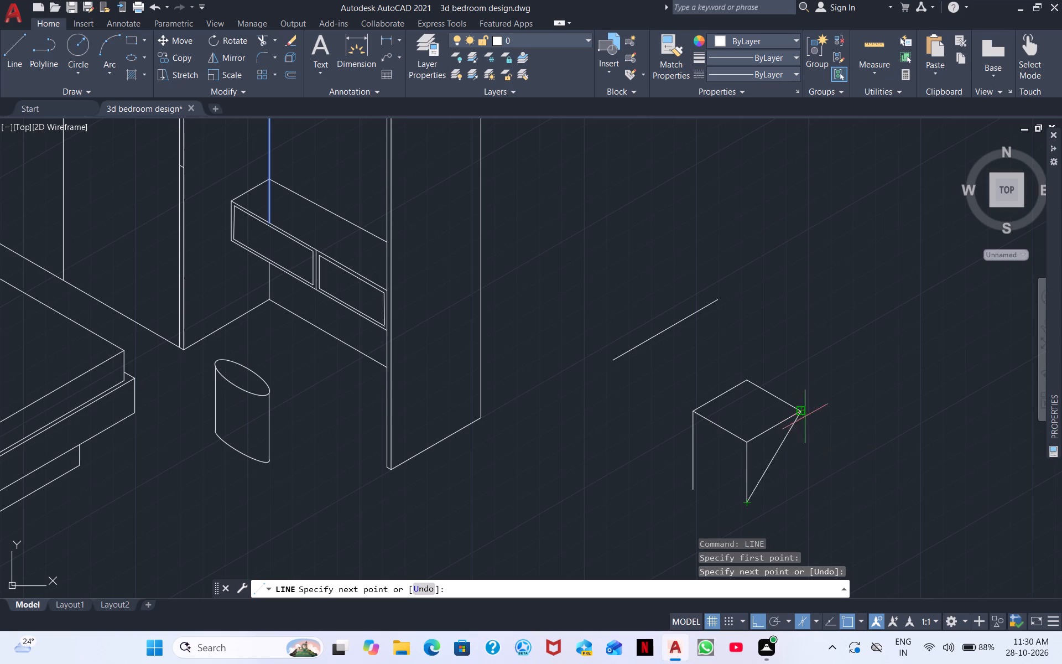
key(Escape)
right_click(860, 450)
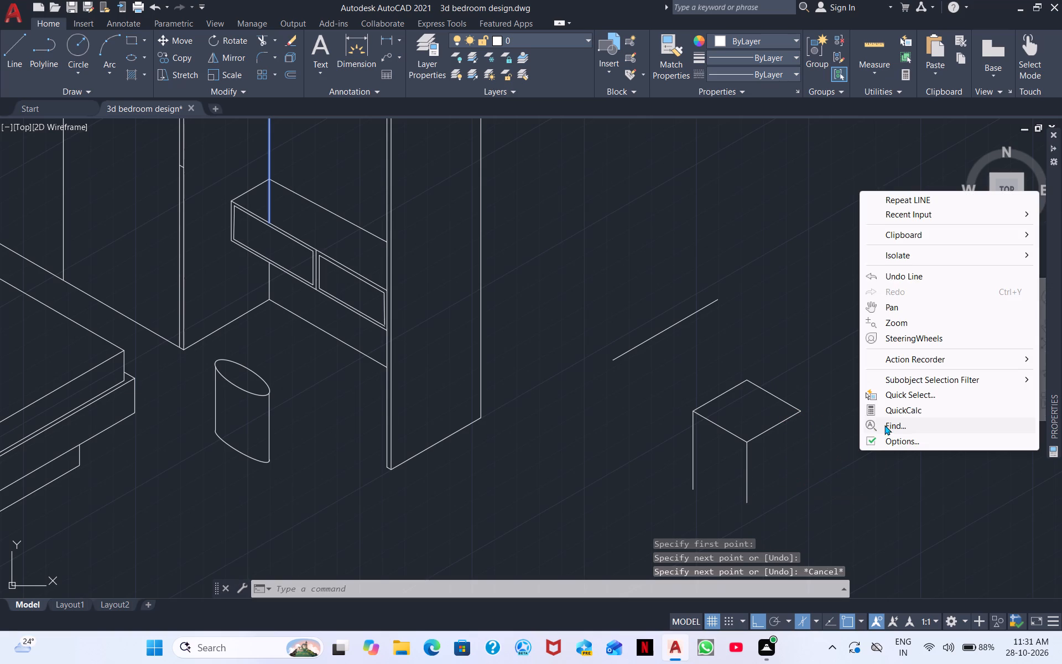
click(912, 193)
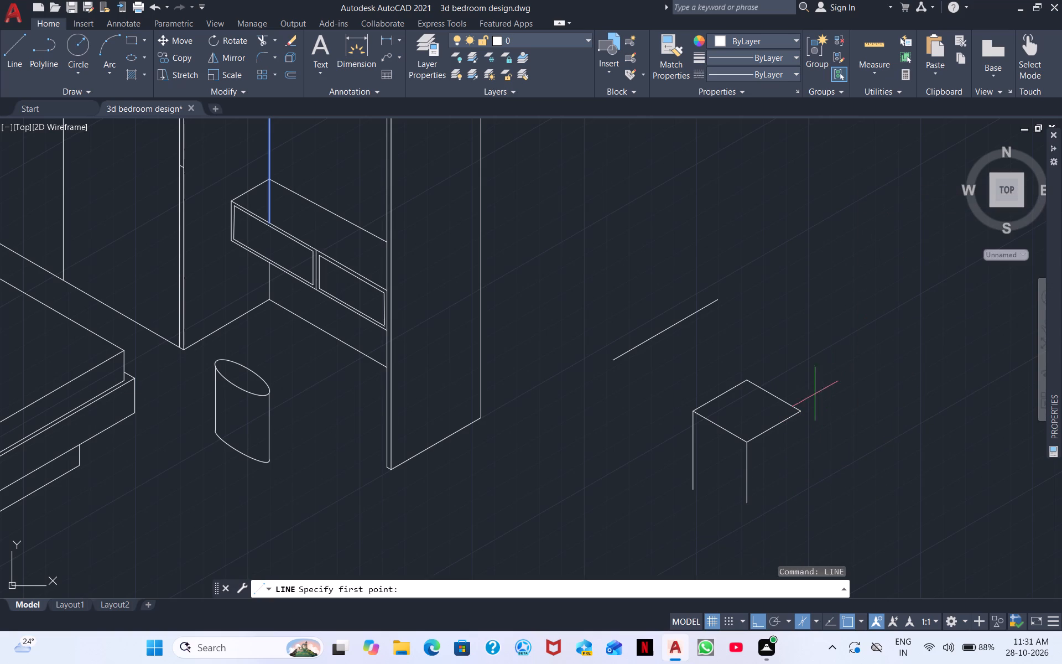
click(800, 412)
click(783, 492)
key(Escape)
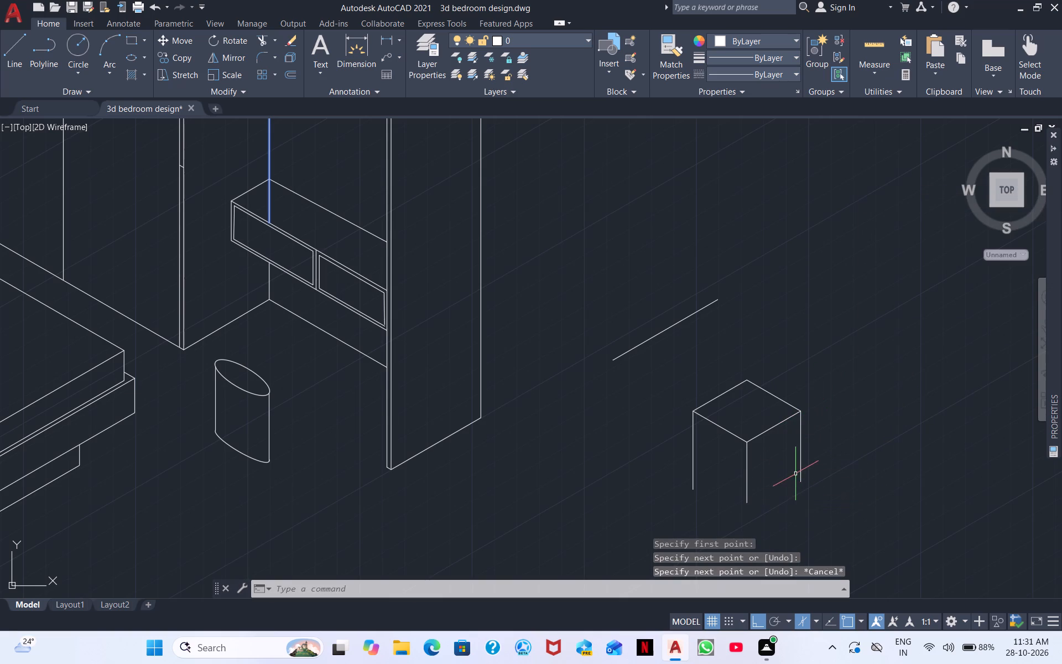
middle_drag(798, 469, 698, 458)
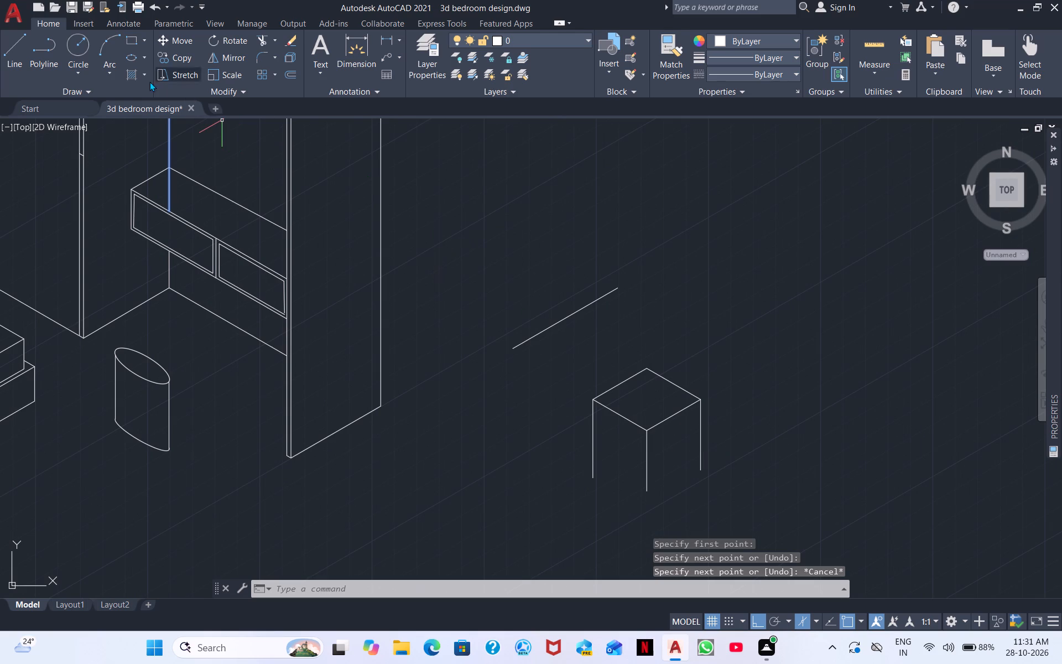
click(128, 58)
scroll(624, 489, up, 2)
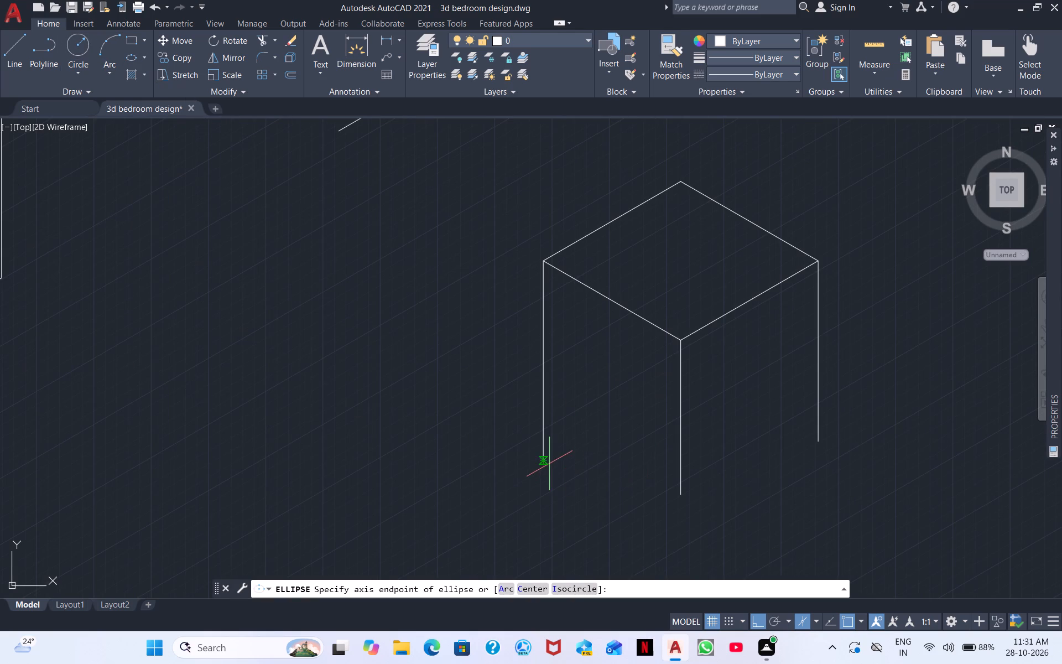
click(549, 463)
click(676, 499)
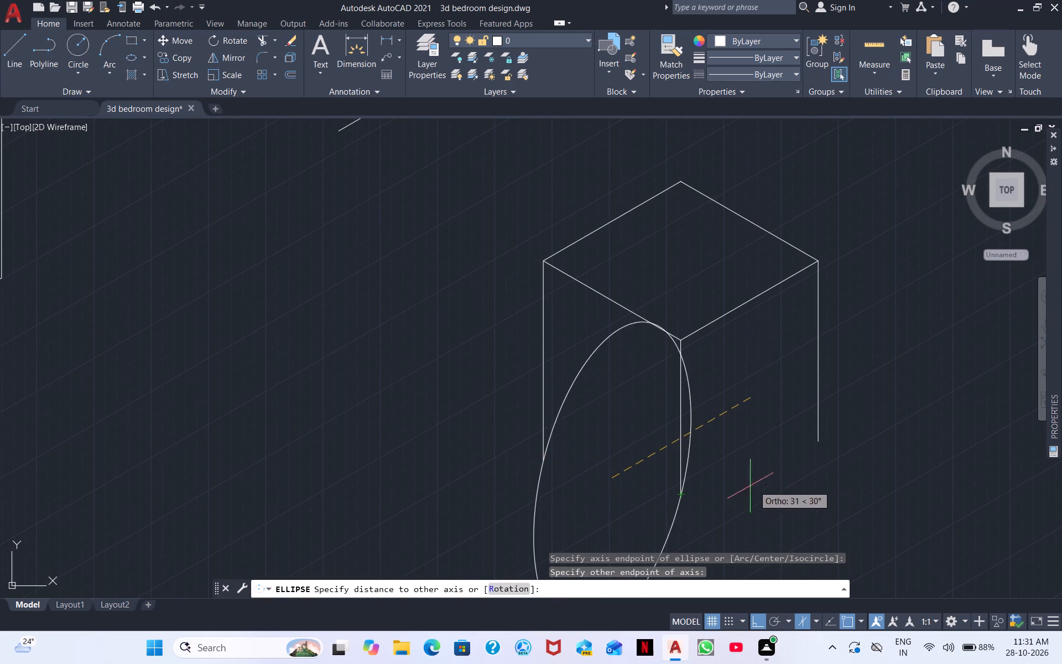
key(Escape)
Draw a flat ellipse spanning the lower ends of the left and right vertical edges, its near side crossing the front edge.
right_click(762, 494)
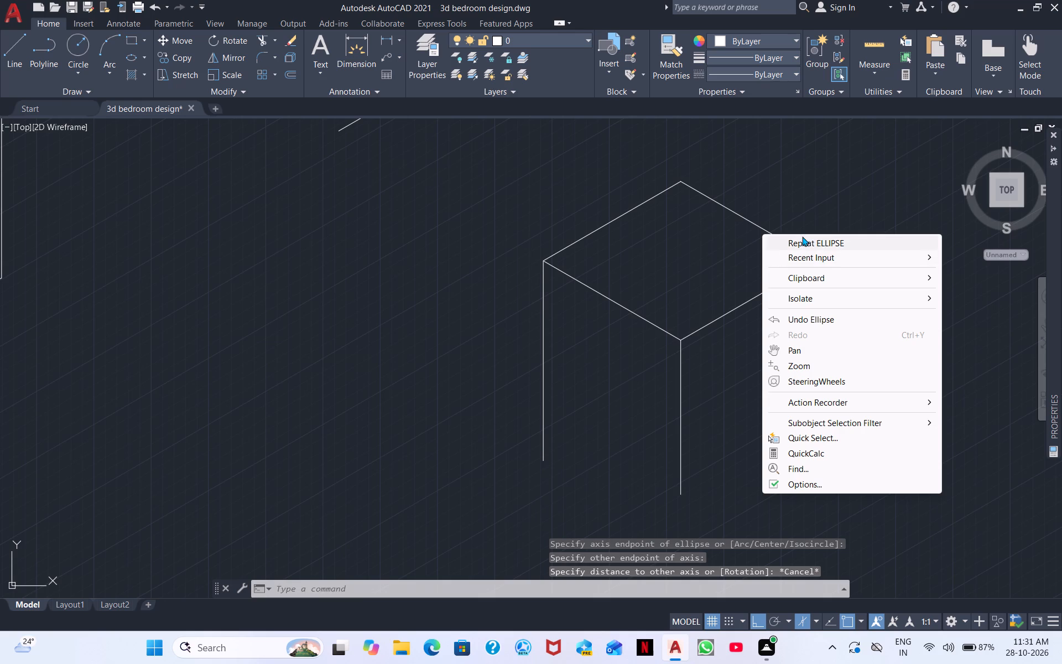
click(809, 246)
click(541, 463)
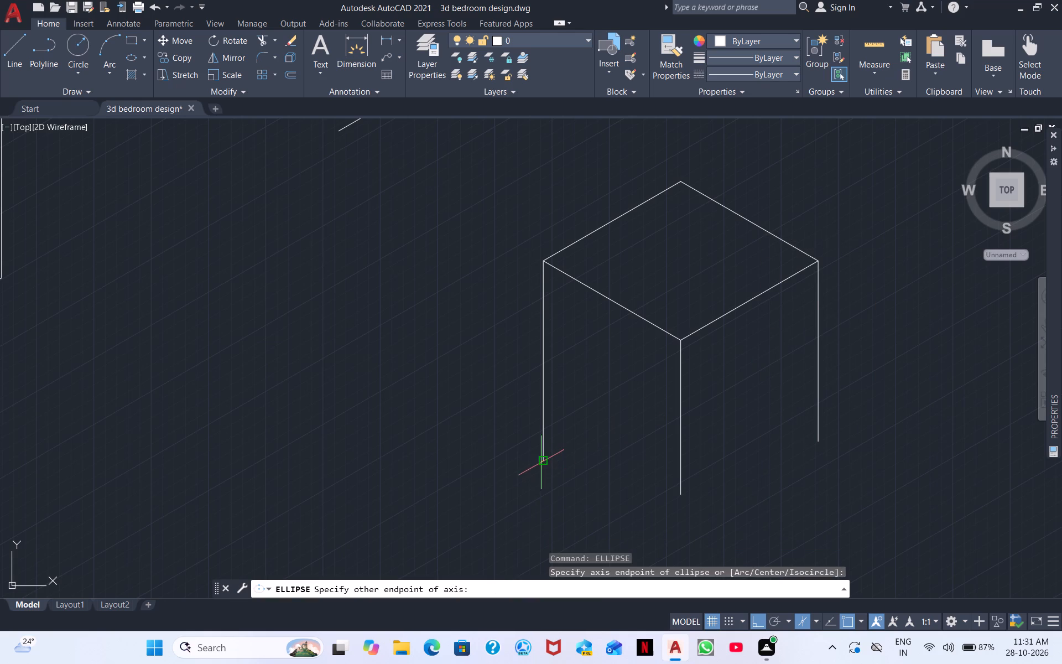
click(821, 447)
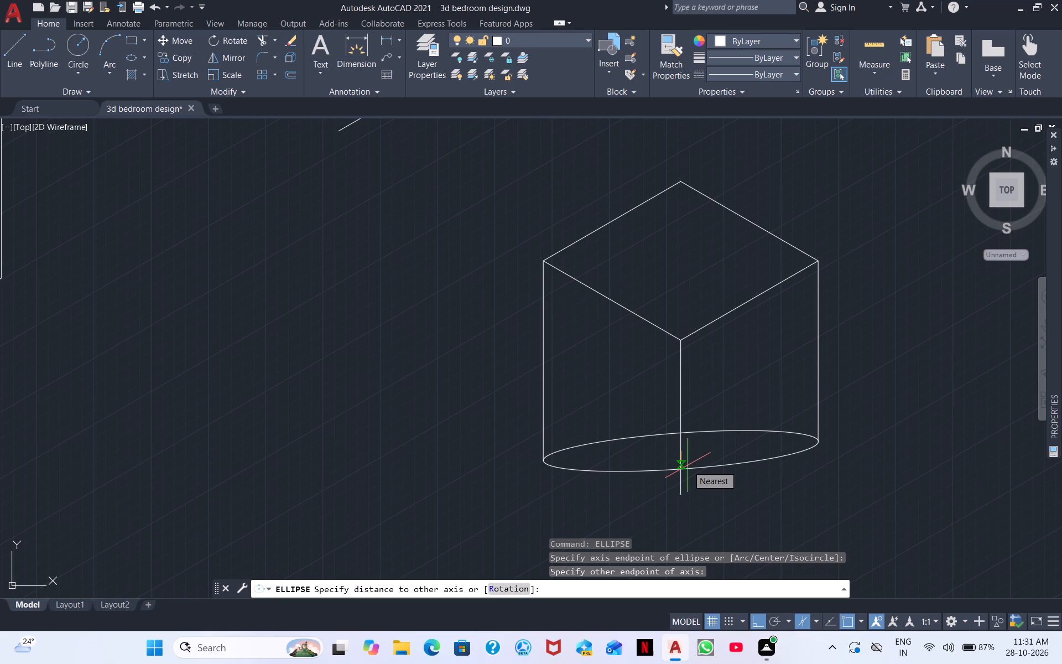
click(688, 465)
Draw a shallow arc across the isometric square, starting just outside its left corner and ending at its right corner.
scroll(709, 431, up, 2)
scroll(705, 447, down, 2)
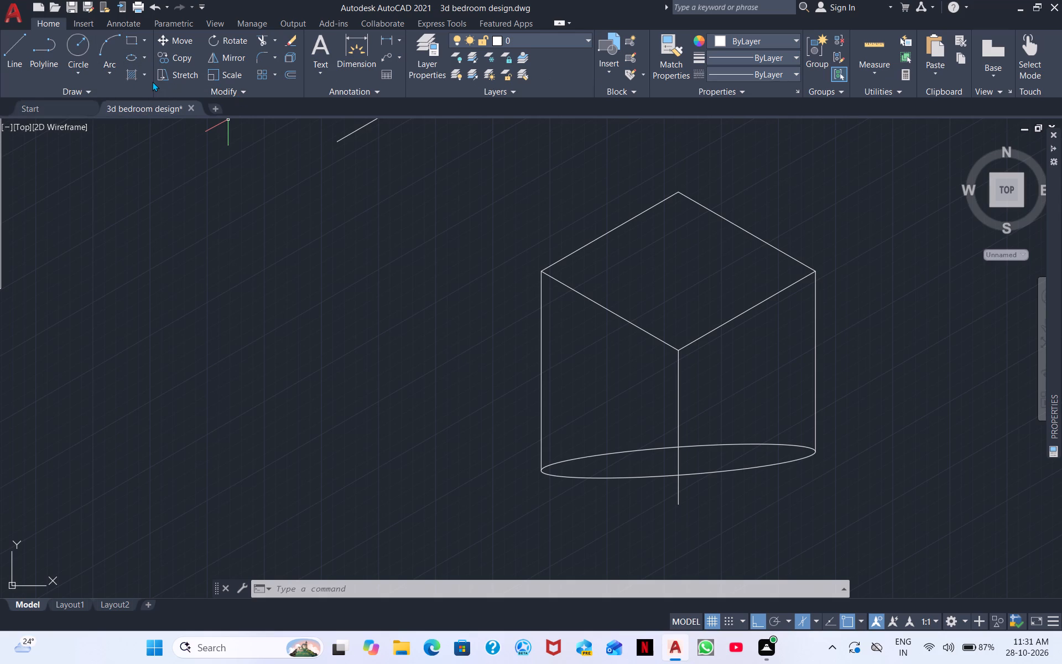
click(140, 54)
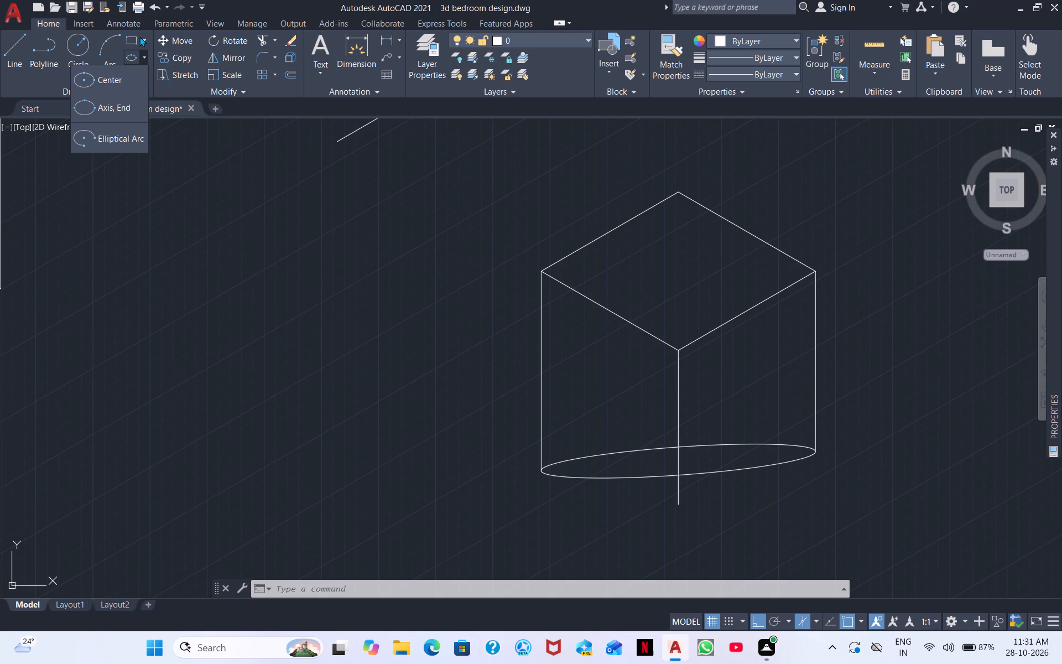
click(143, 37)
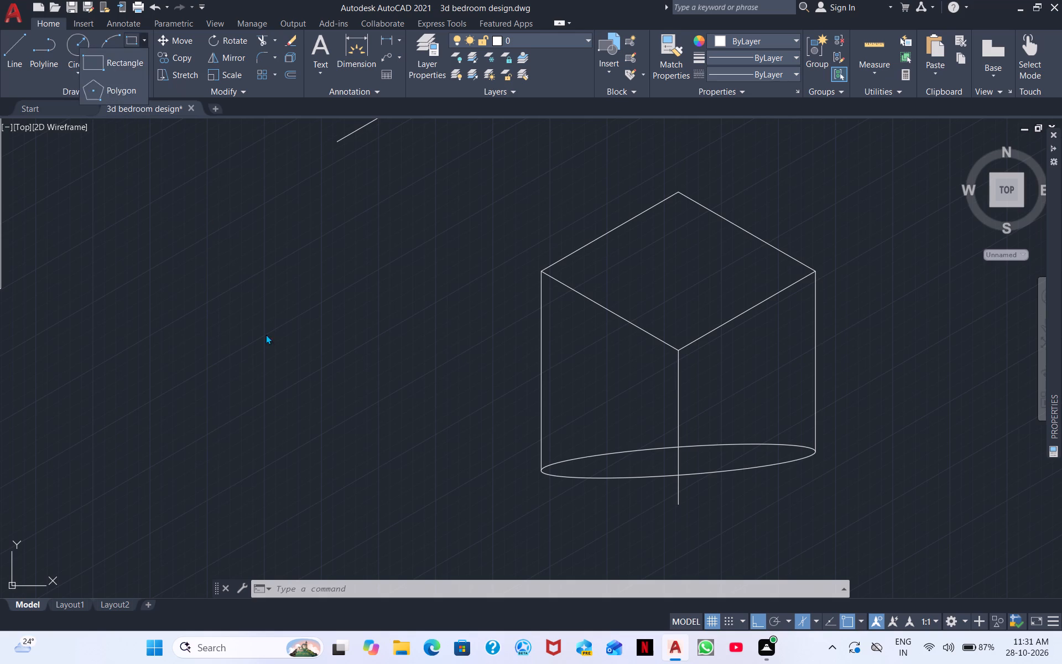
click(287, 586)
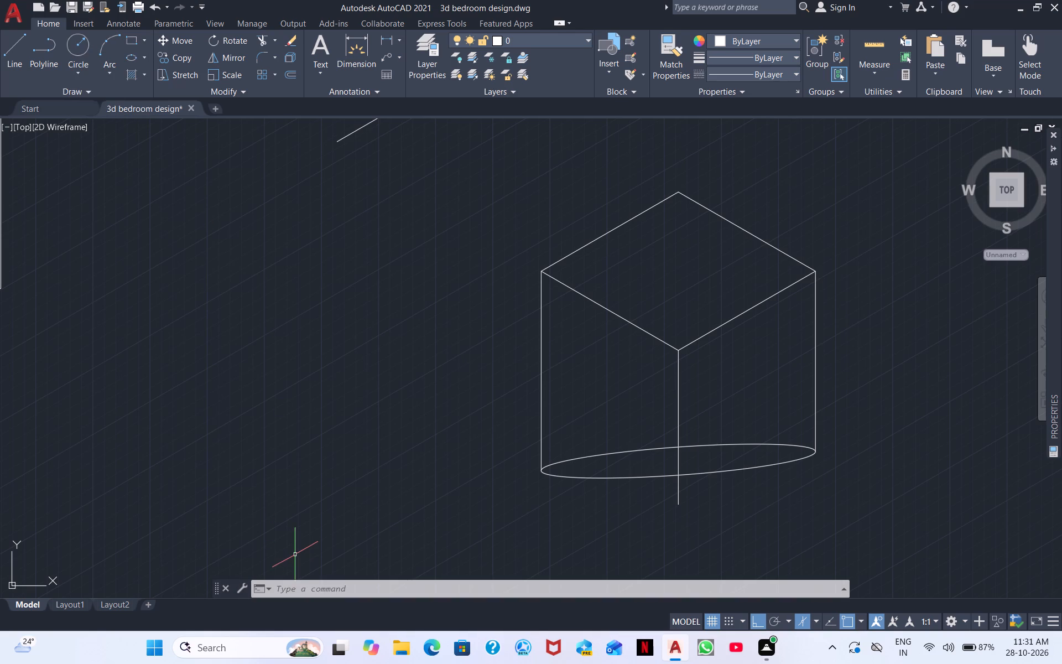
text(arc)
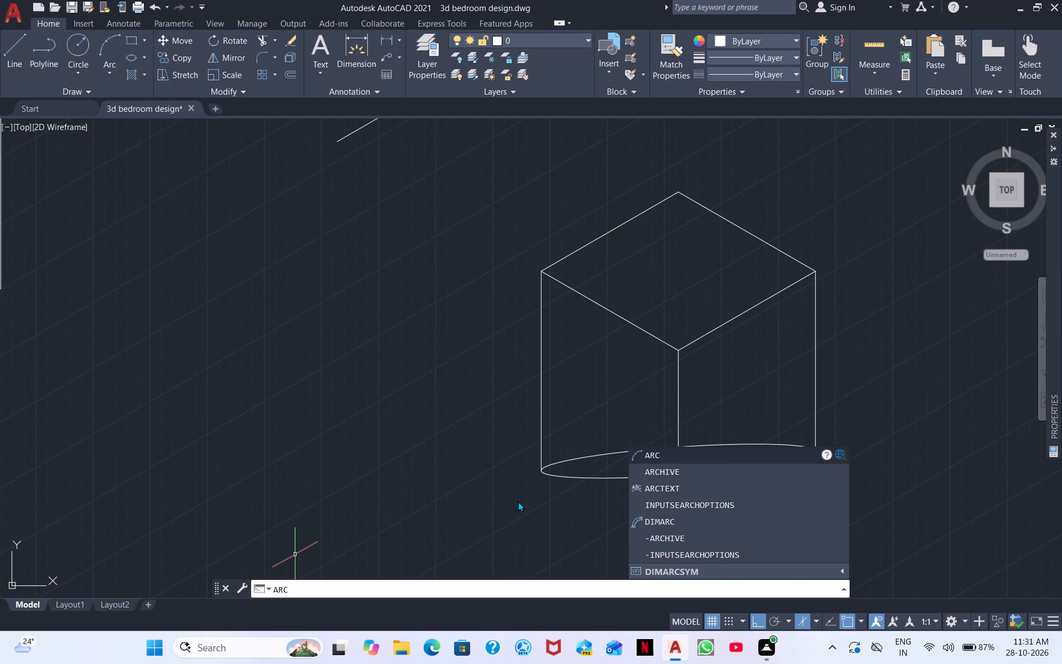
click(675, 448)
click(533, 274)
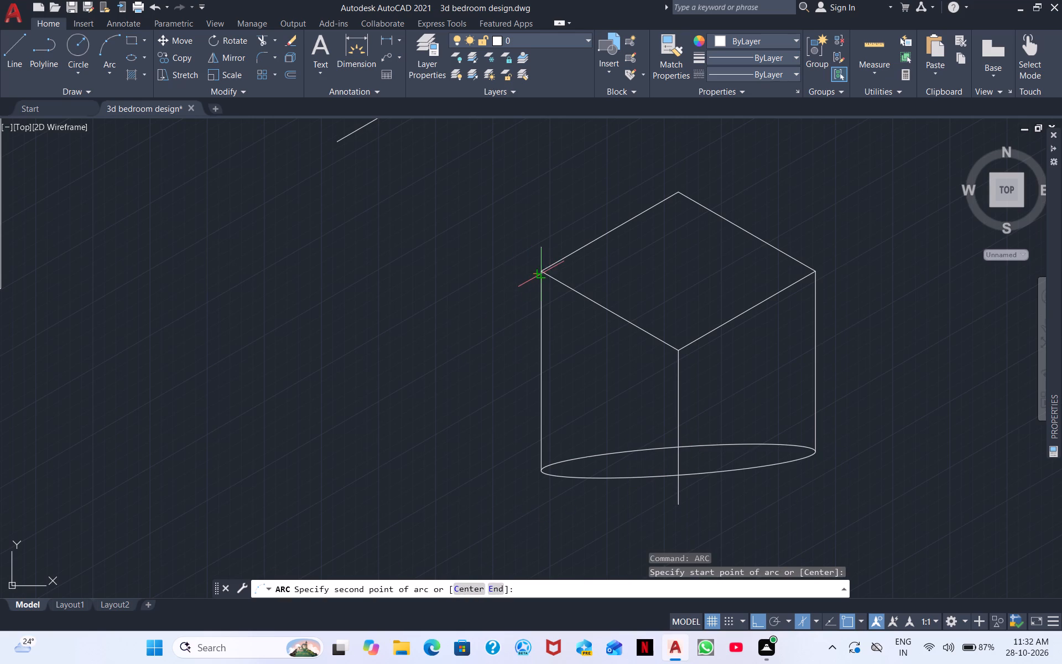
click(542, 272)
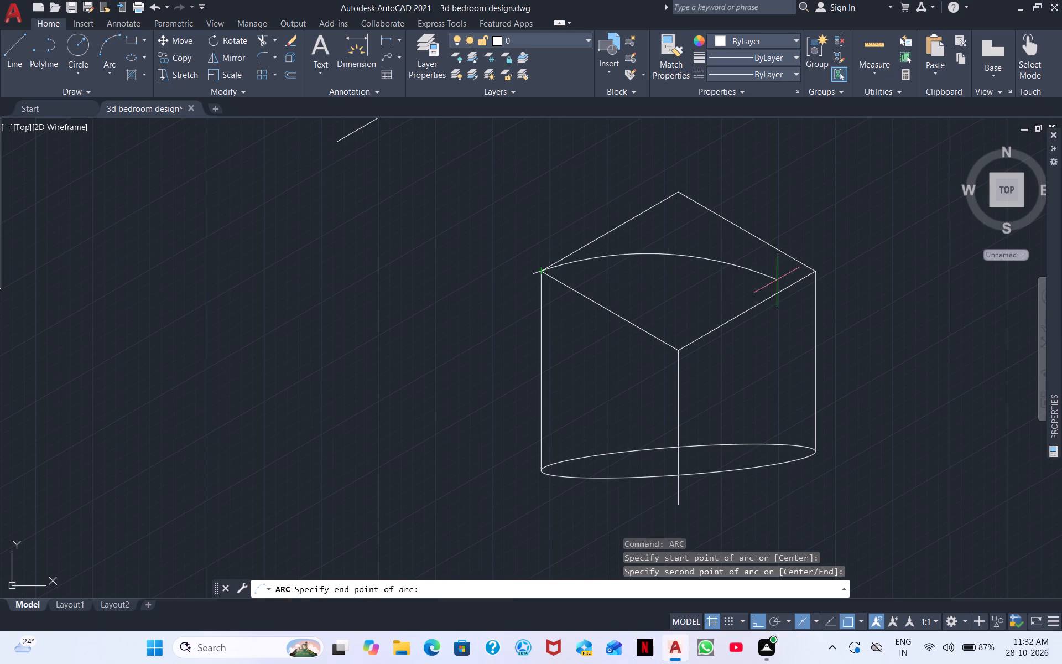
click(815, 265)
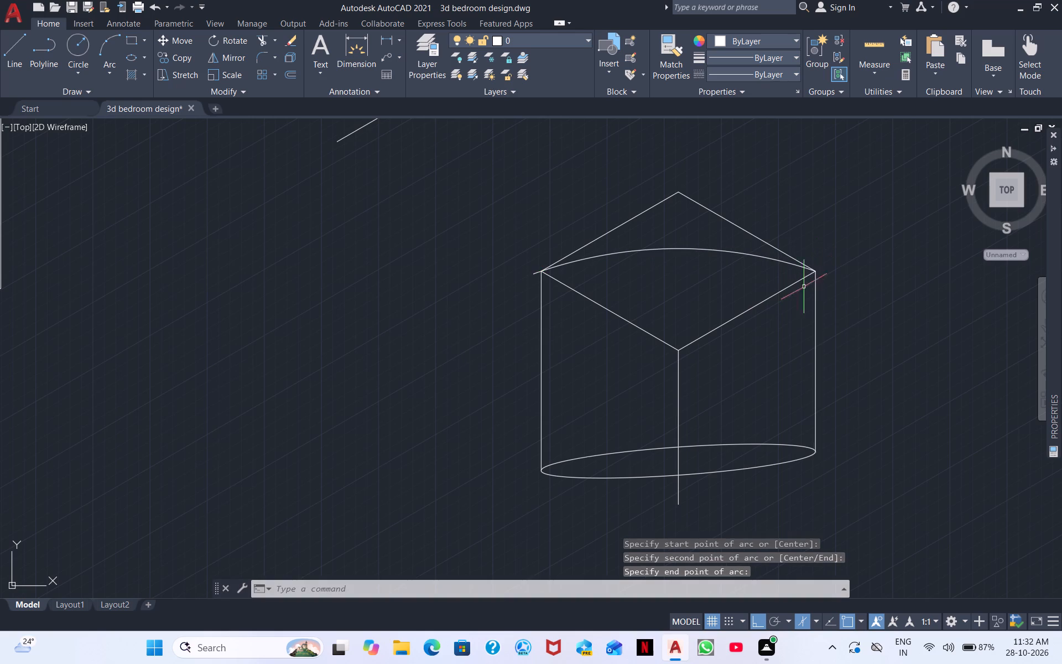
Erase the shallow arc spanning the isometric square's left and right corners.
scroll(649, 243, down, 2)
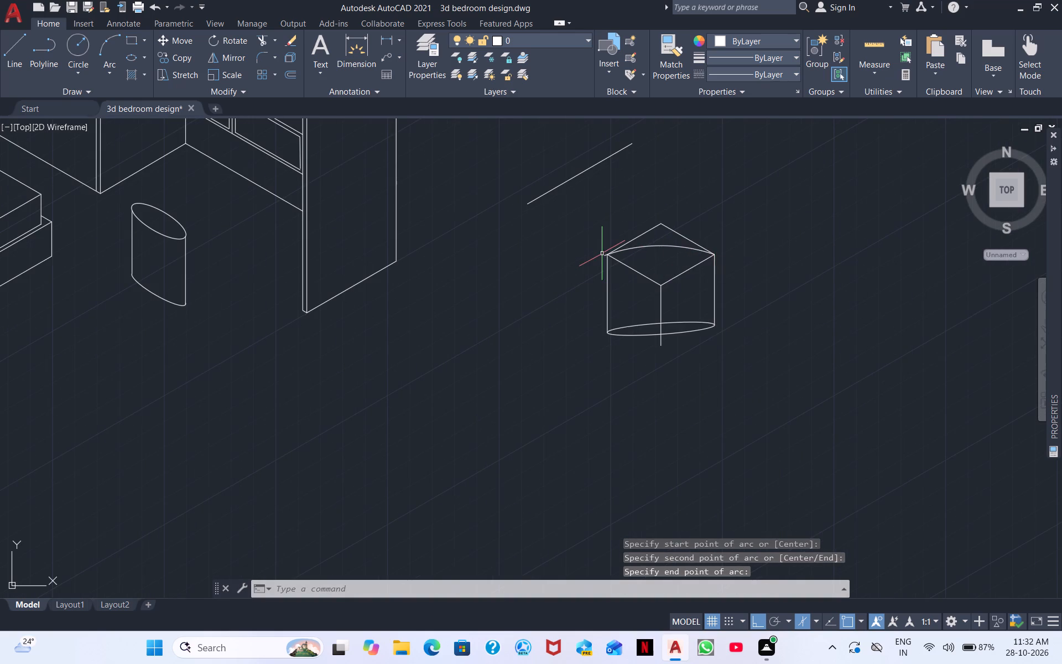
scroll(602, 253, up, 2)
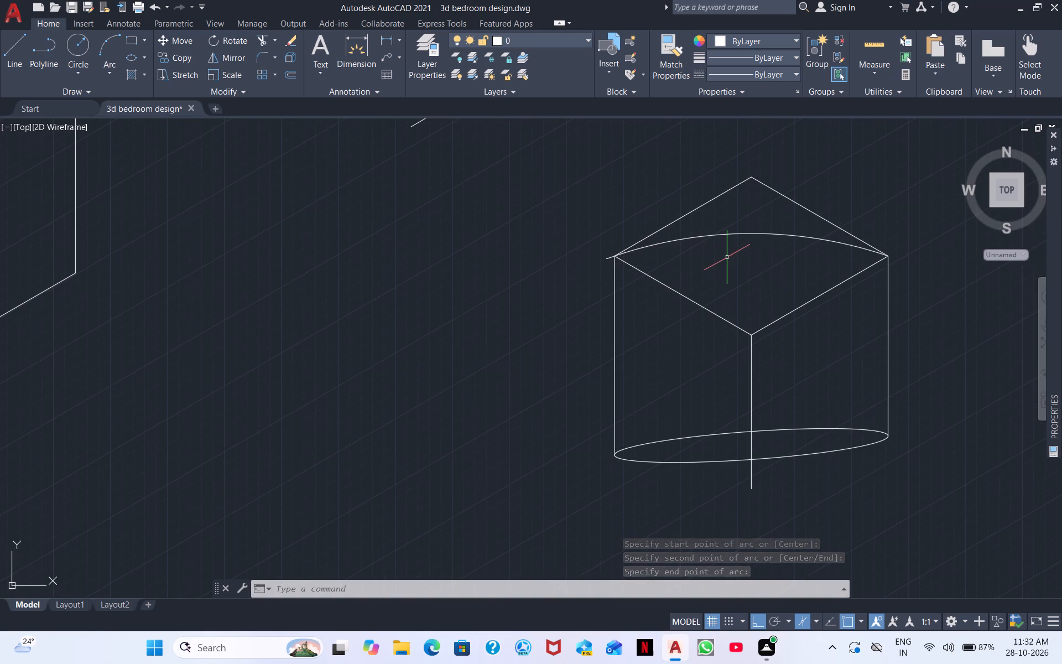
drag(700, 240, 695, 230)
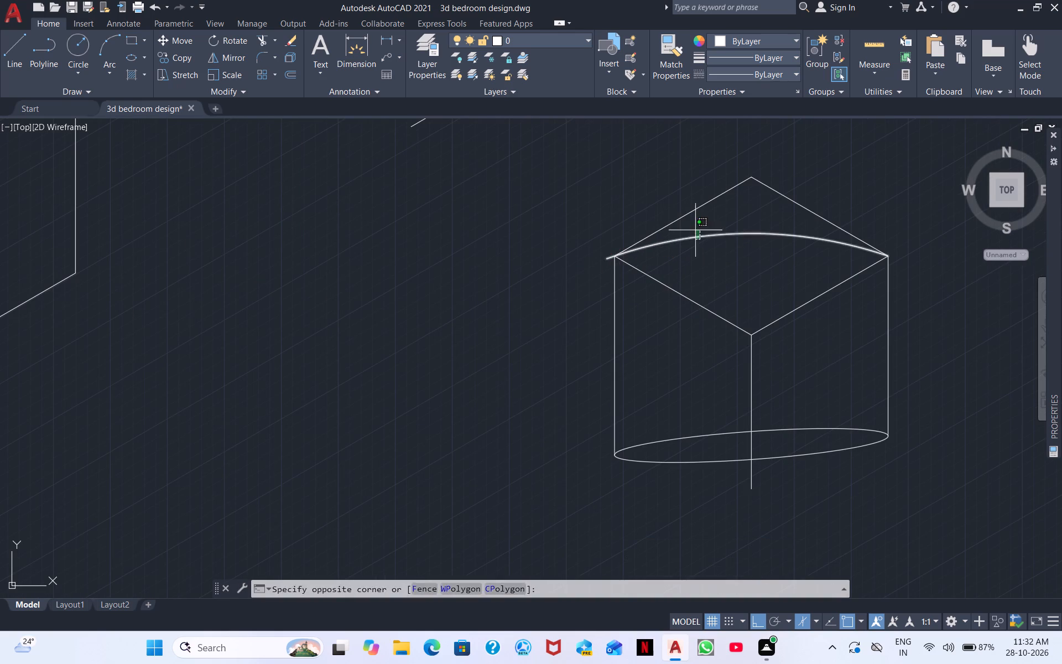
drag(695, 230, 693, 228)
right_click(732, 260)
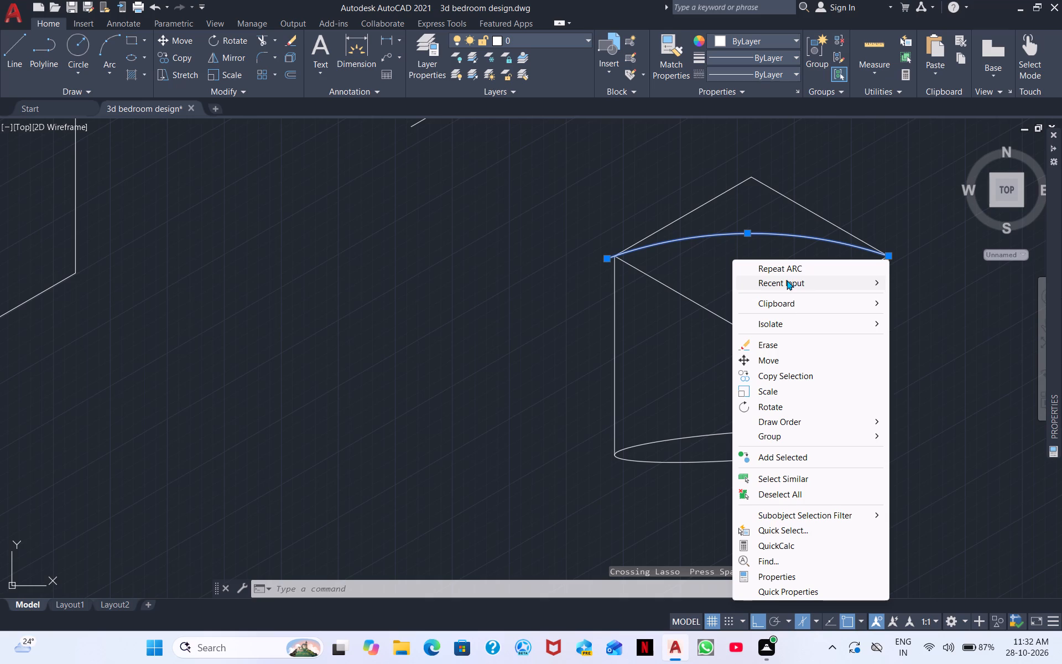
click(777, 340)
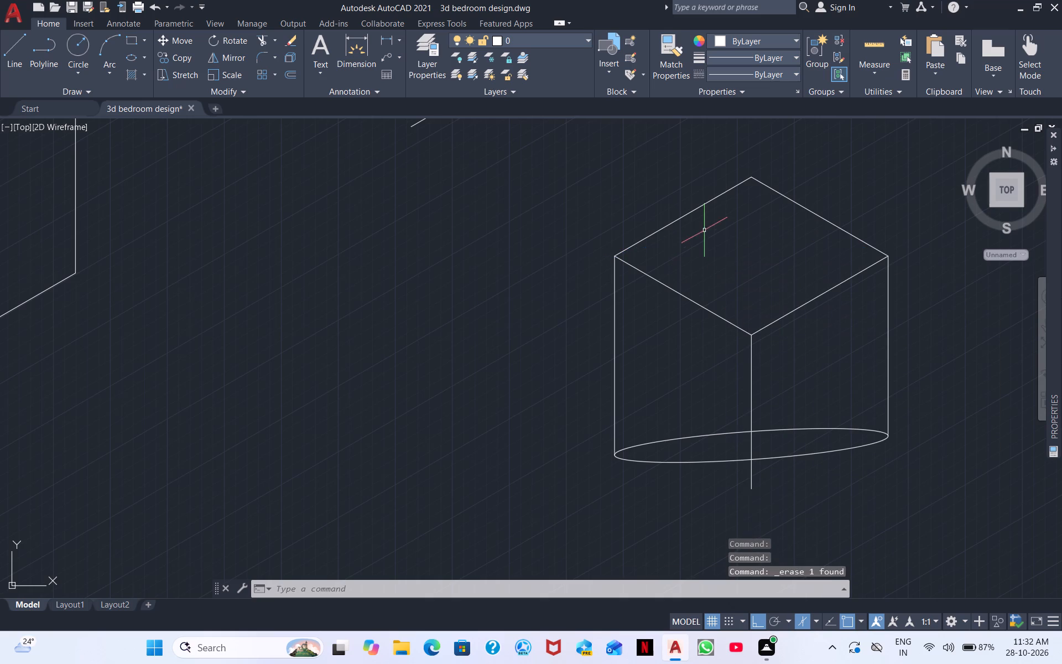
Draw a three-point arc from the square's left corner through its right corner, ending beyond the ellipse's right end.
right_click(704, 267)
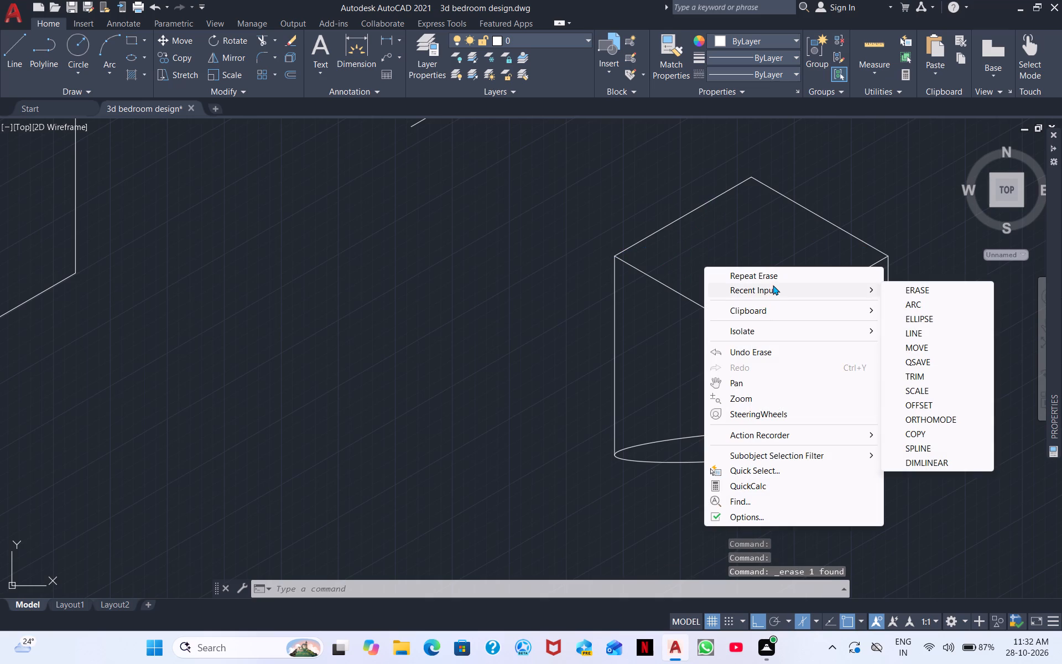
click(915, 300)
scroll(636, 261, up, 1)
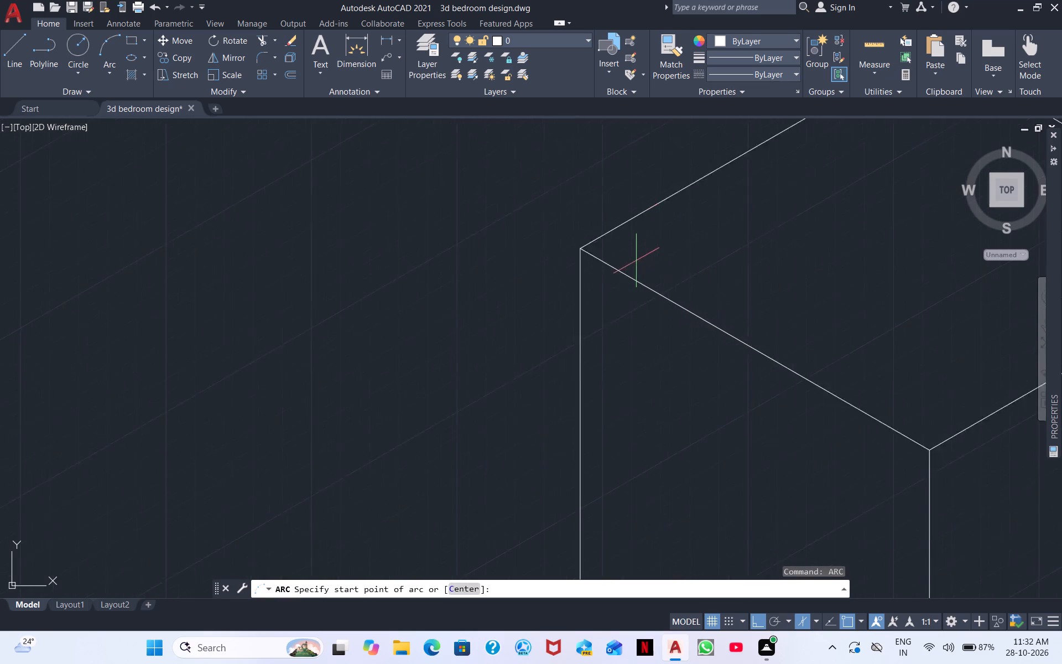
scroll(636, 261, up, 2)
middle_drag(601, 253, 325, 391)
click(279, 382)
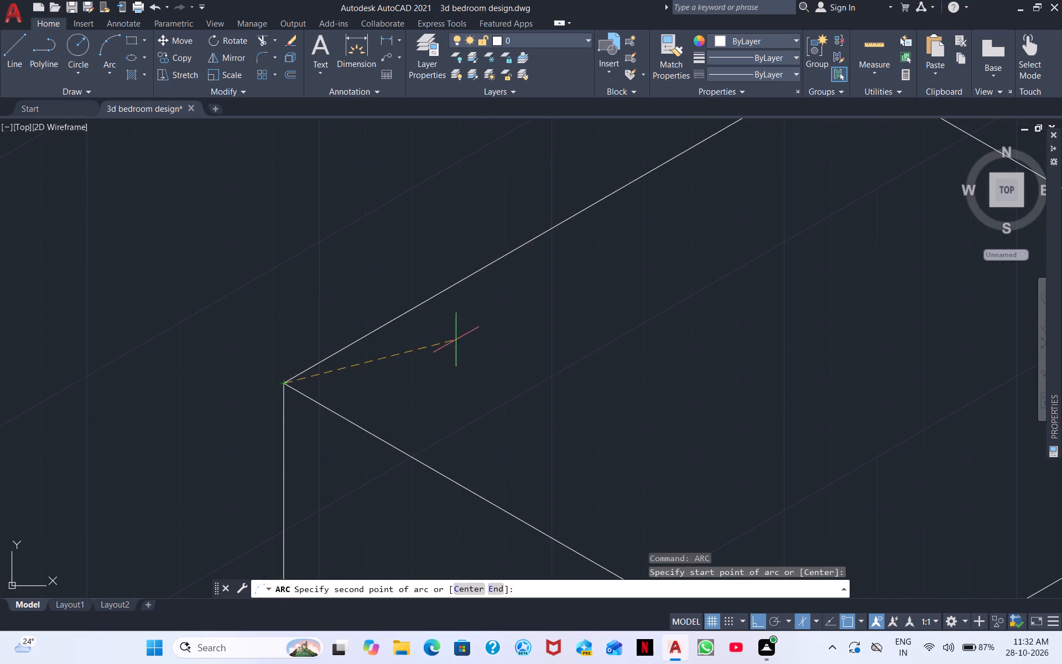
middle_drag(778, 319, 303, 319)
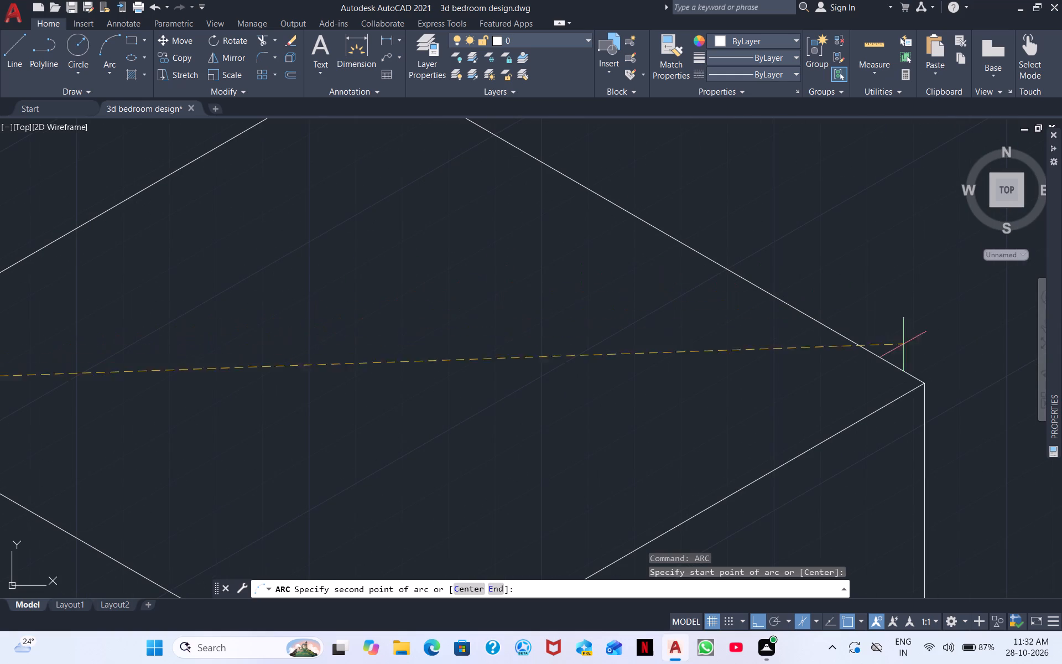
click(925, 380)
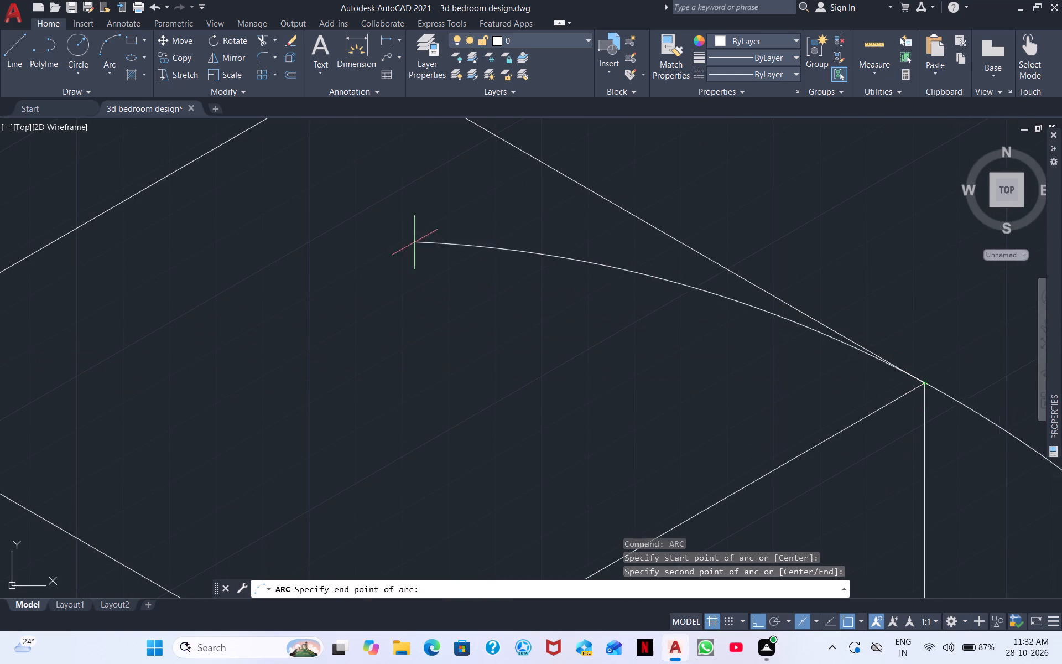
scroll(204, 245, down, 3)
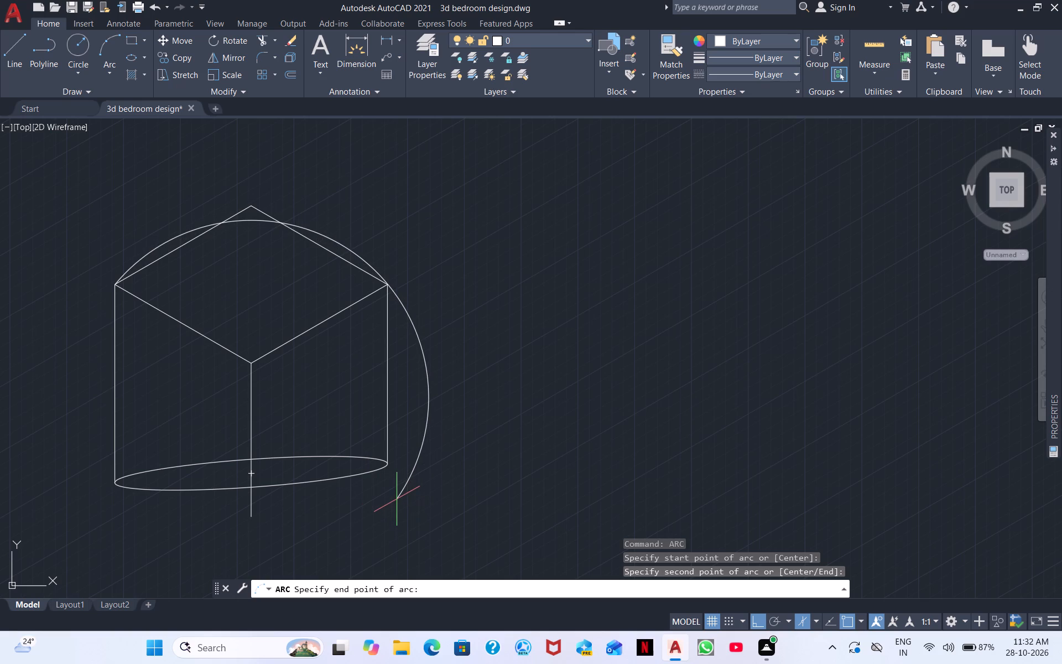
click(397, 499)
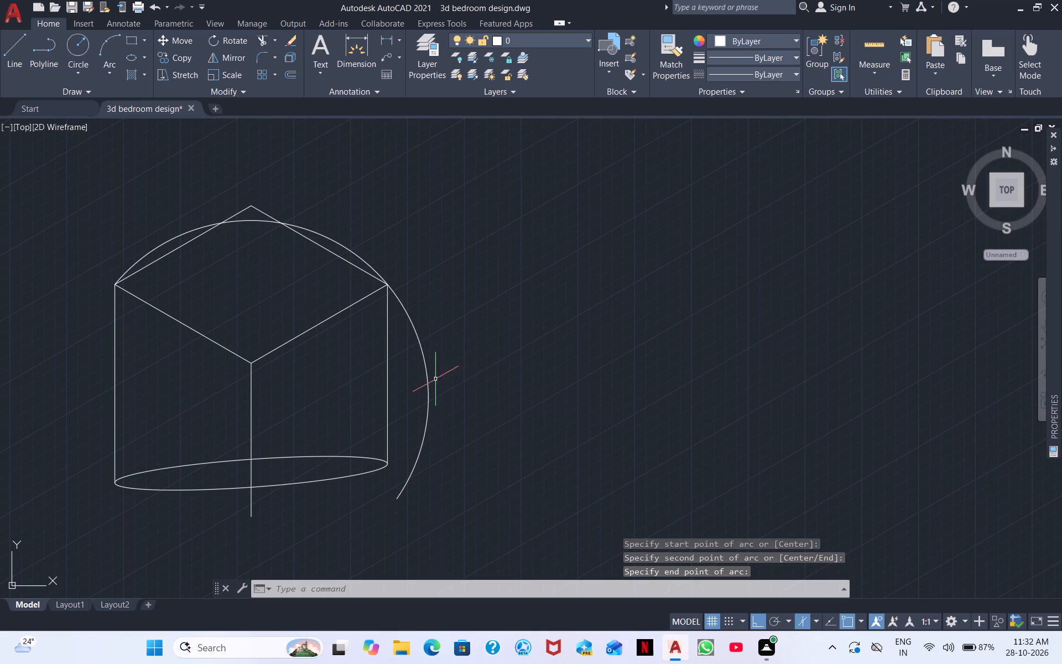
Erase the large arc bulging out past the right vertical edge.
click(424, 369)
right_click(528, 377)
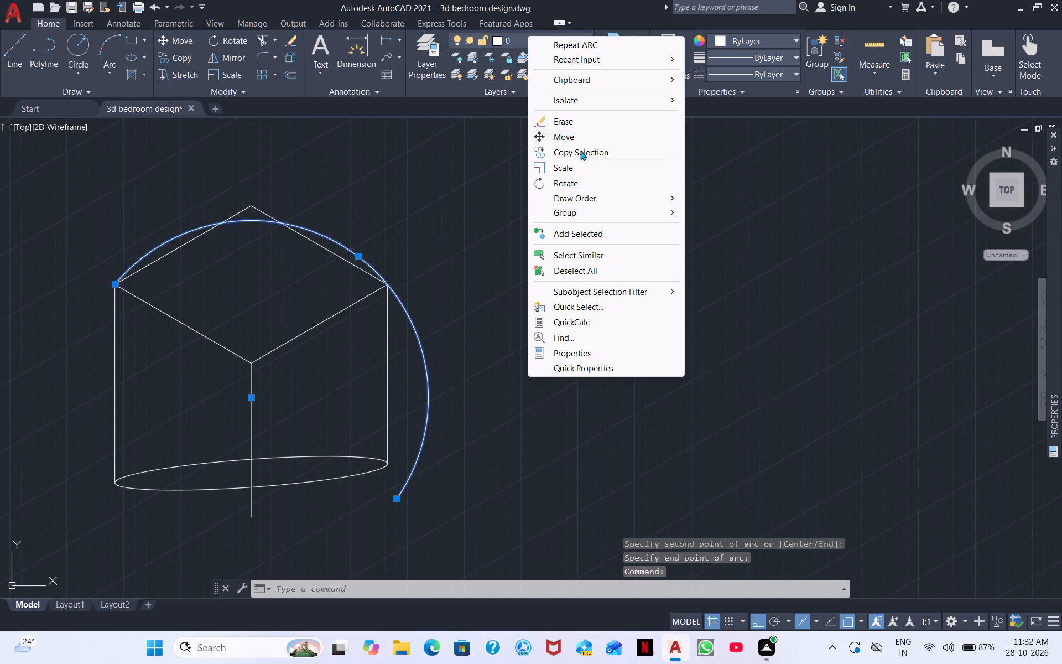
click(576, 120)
Draw a flatter three-point arc from the square's left corner through its right corner, ending in empty space outside the right vertical edge.
right_click(616, 318)
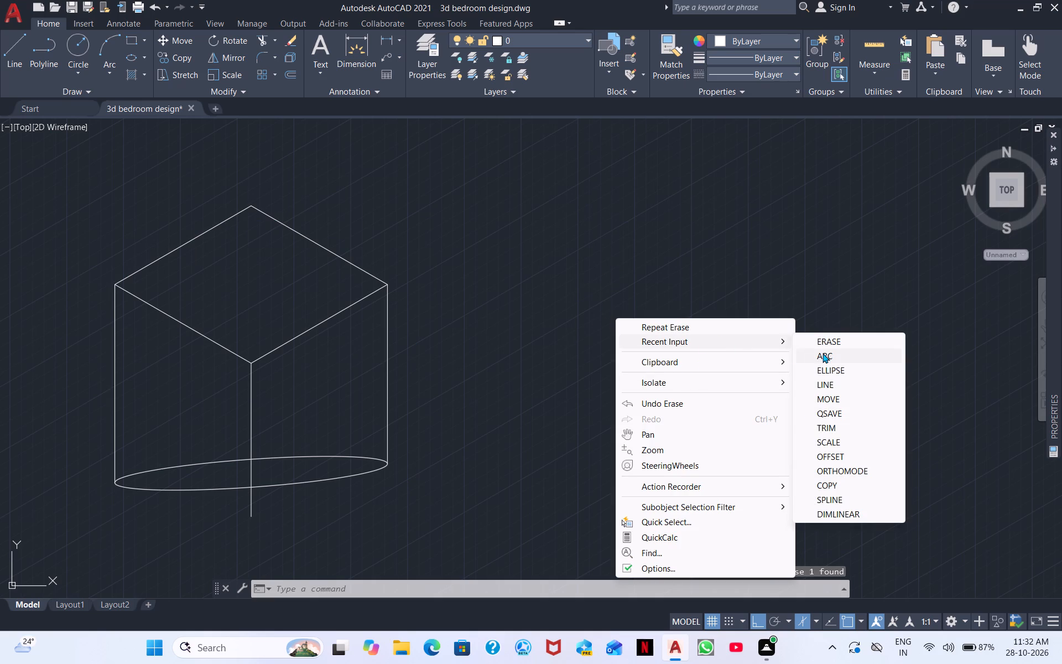
click(822, 353)
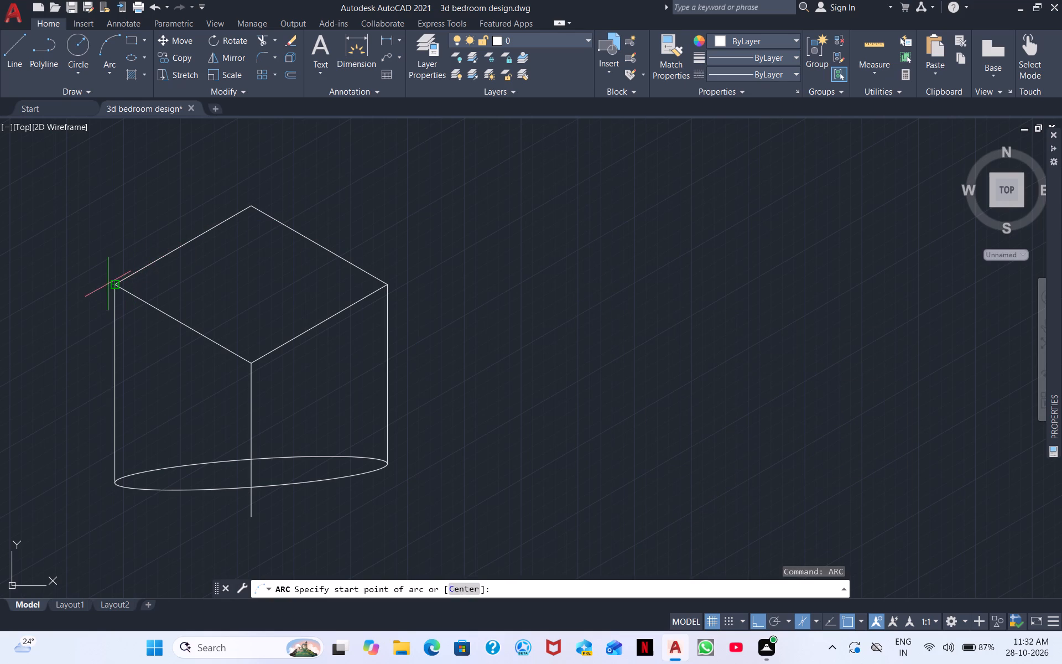
click(111, 284)
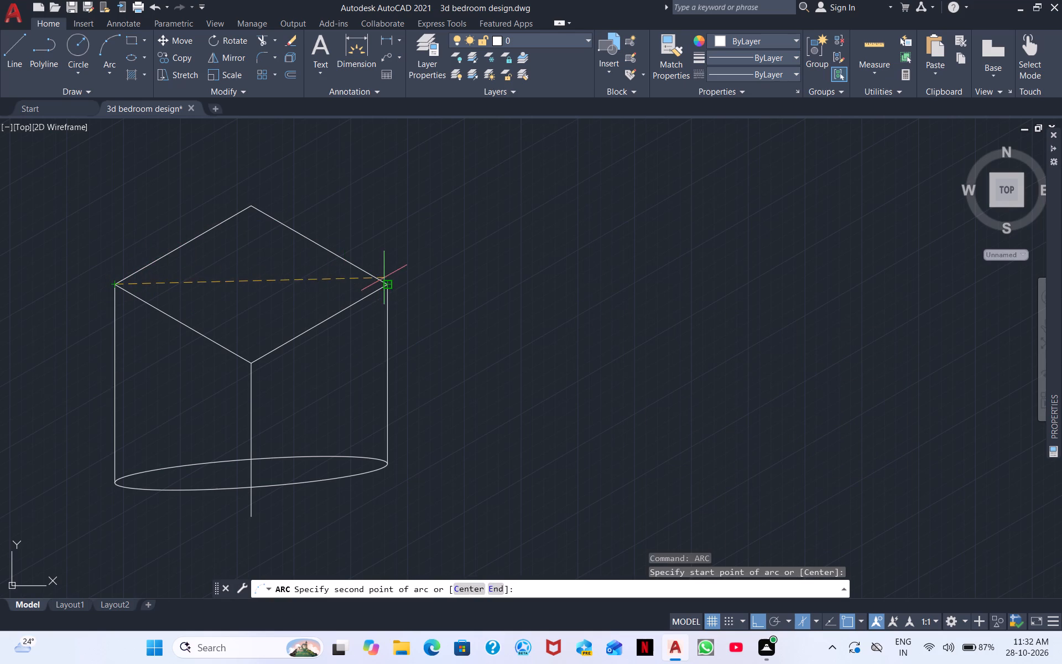
scroll(387, 282, up, 3)
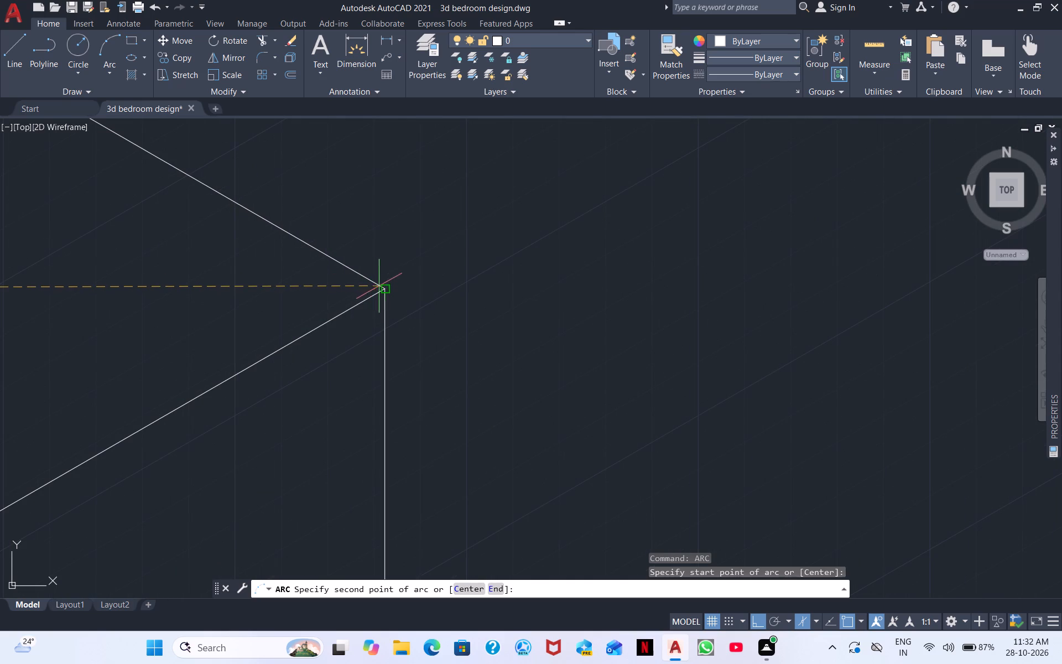
click(386, 288)
scroll(152, 374, down, 3)
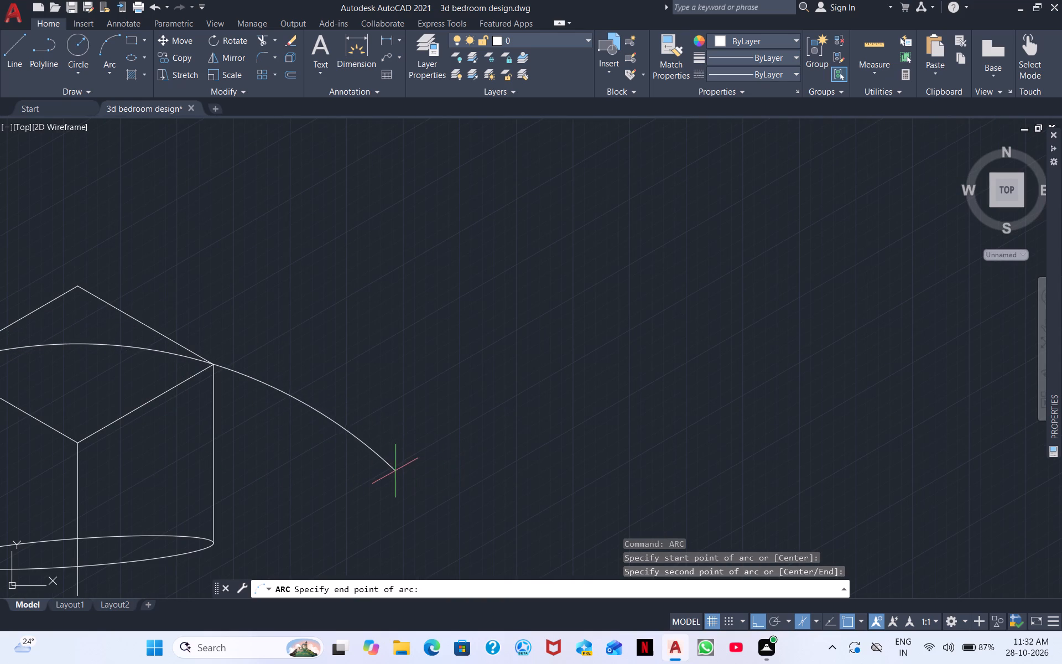
middle_drag(387, 474, 626, 463)
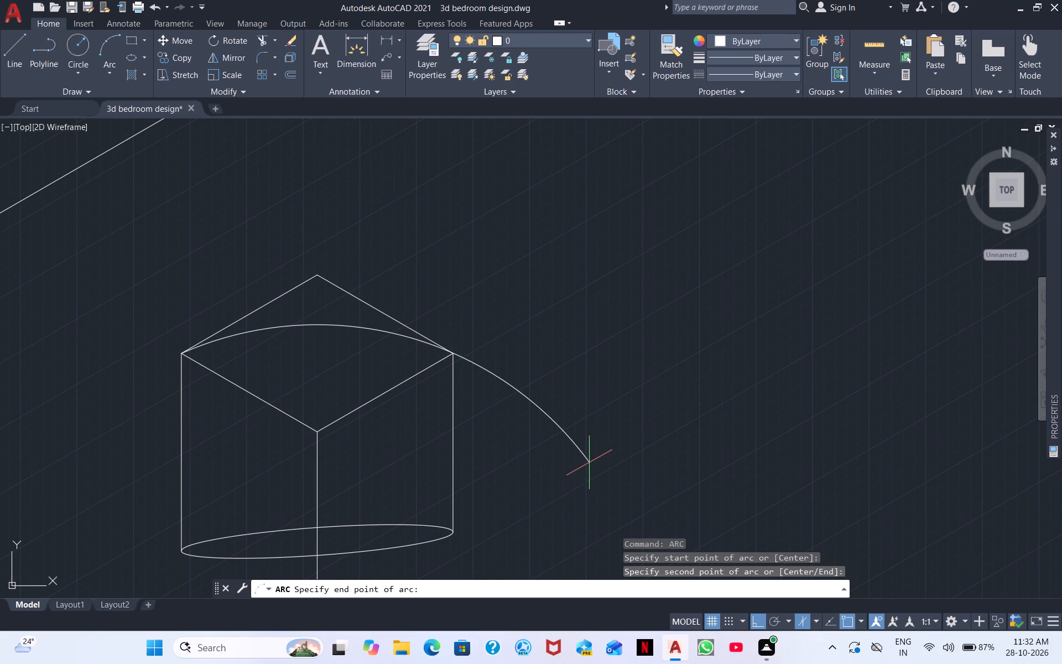
click(551, 467)
key(Escape)
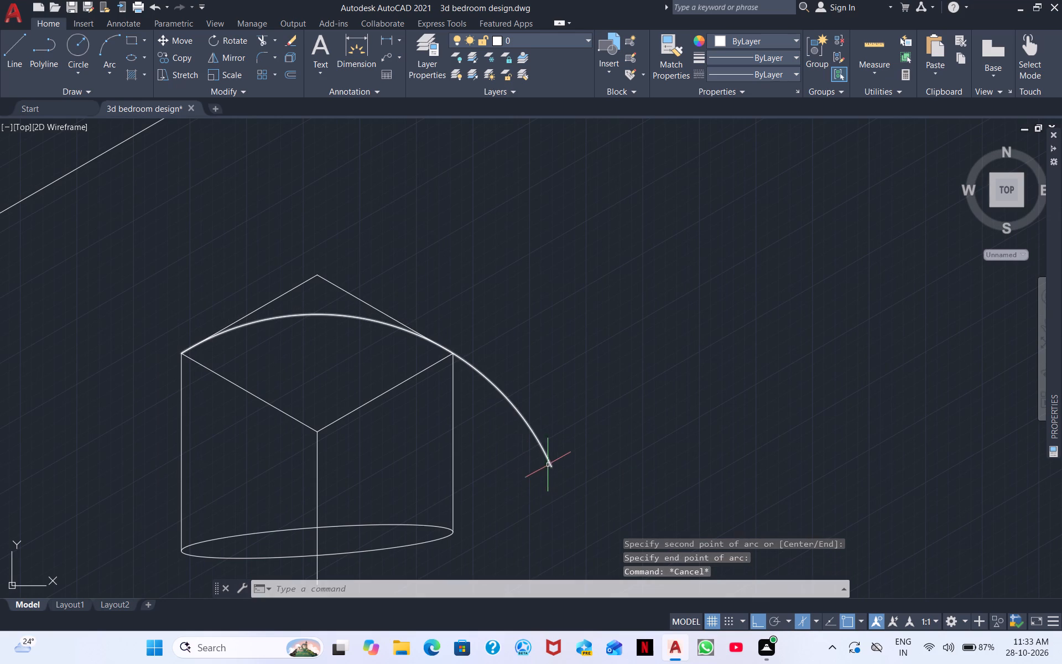
Erase the four sides of the isometric square and the front vertical edge, keeping the arc, side edges and ellipse.
click(241, 382)
click(216, 380)
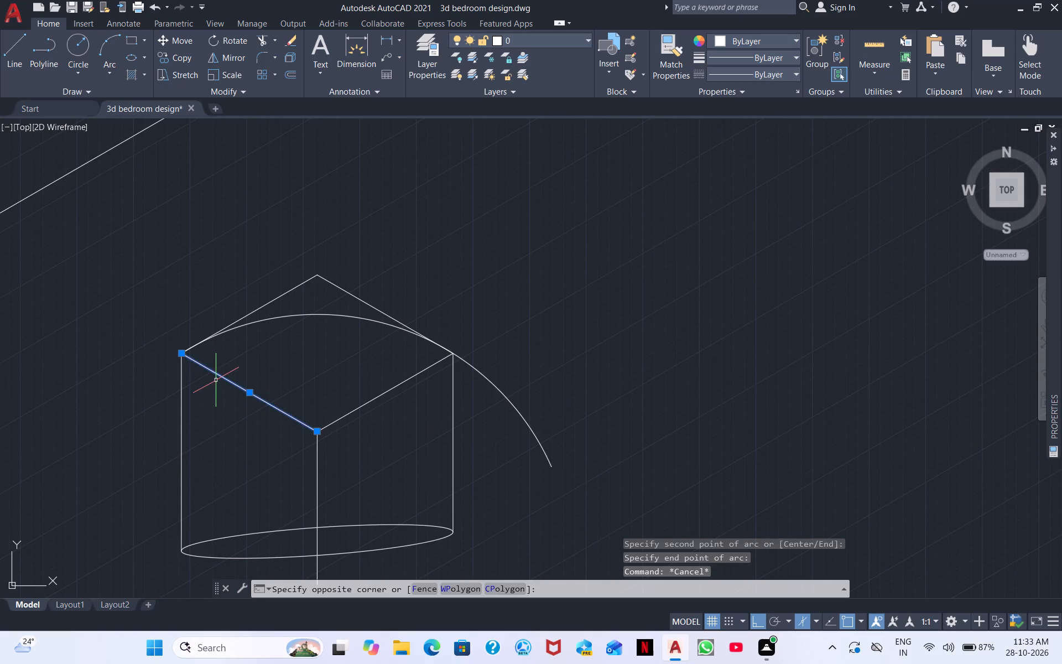
drag(361, 409, 340, 391)
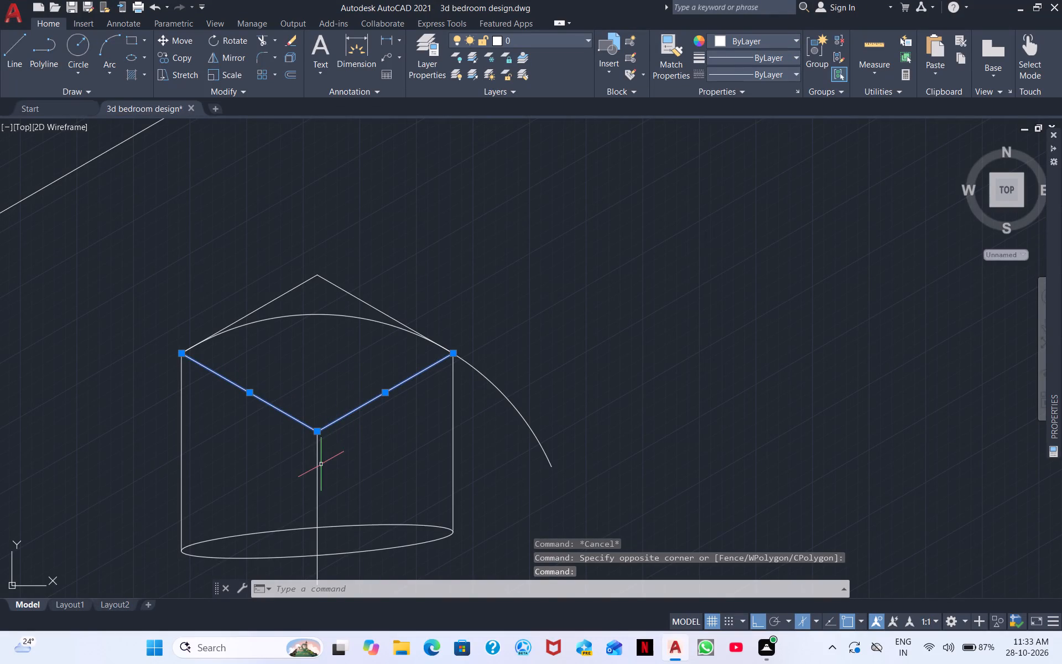
click(319, 465)
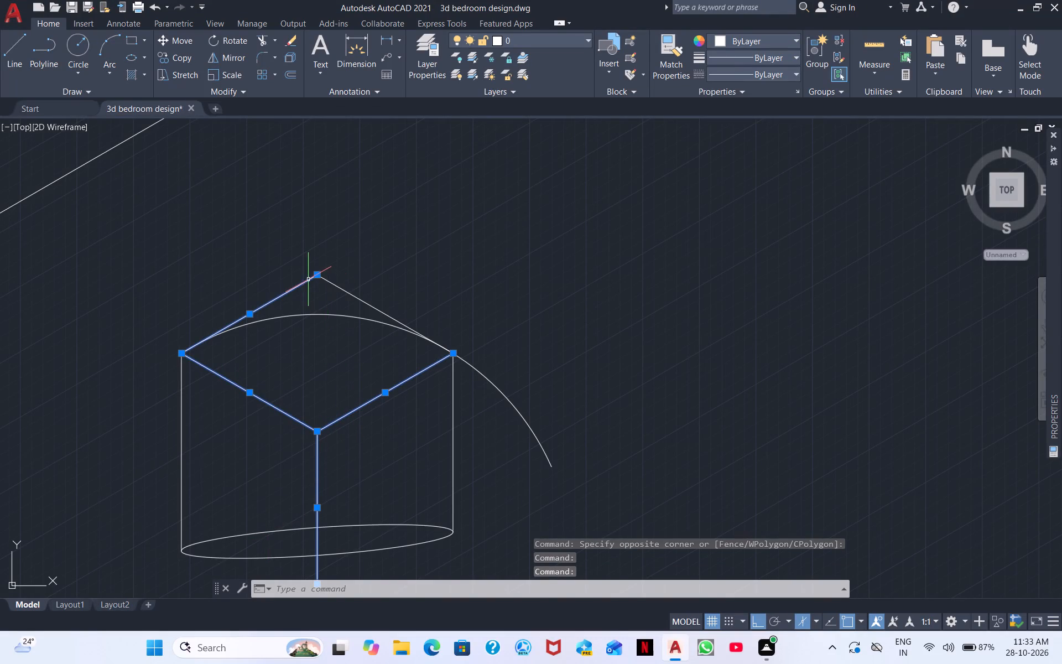
click(308, 279)
click(341, 292)
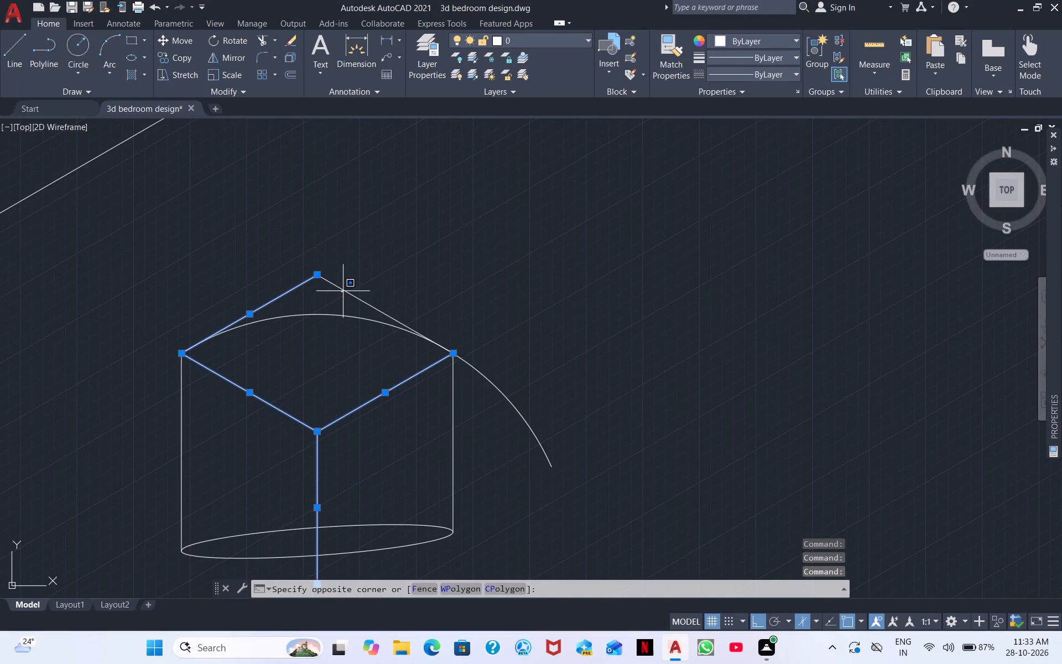
click(360, 282)
click(358, 299)
right_click(467, 287)
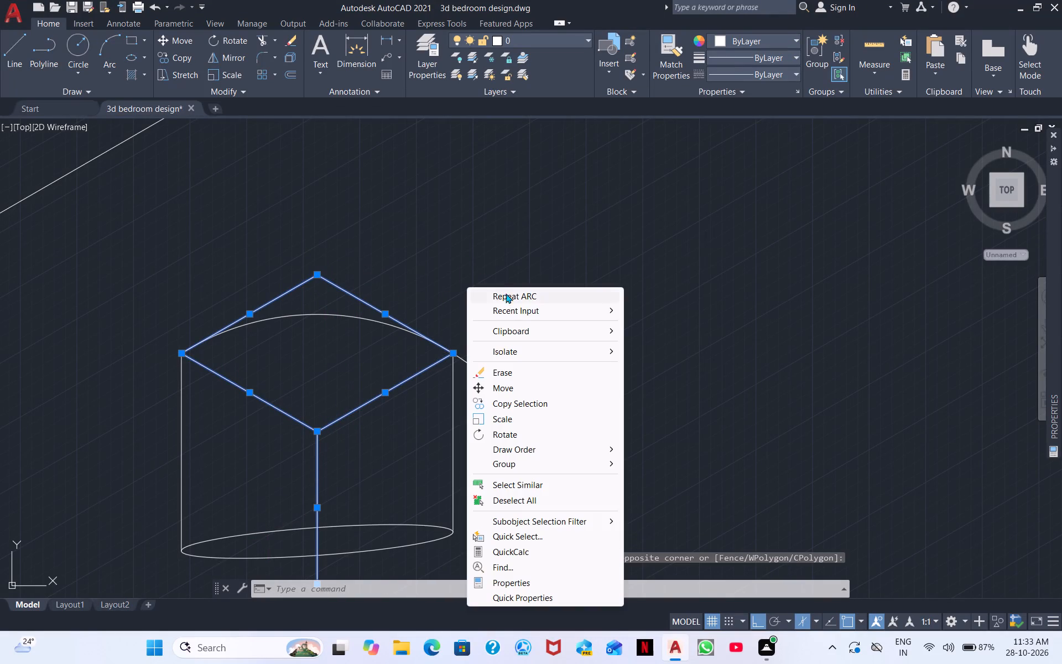
click(519, 369)
scroll(477, 347, down, 1)
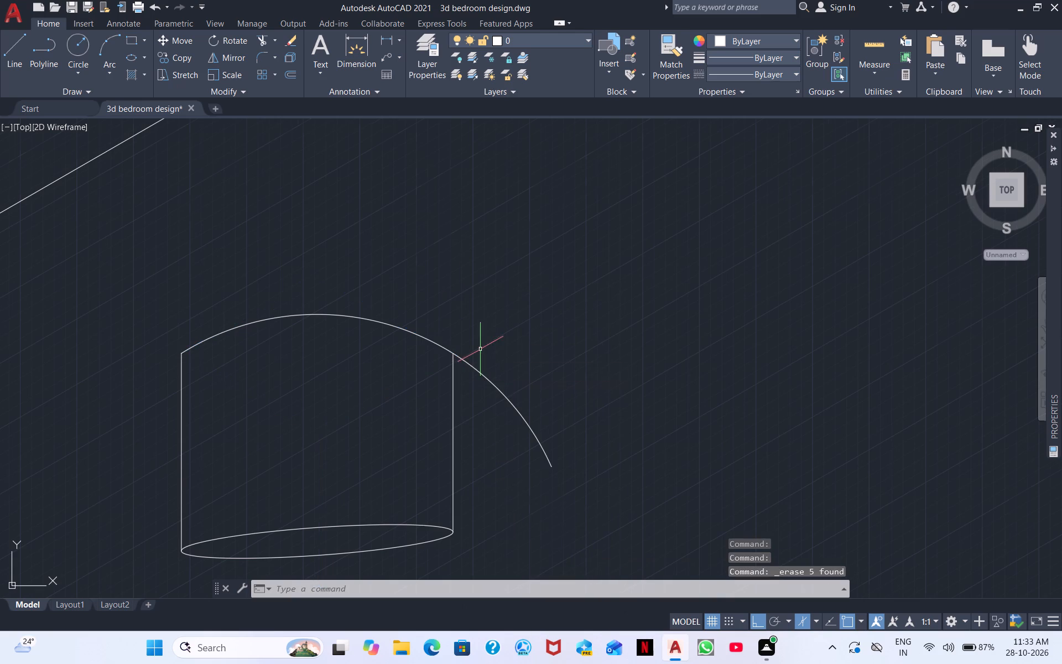
scroll(290, 331, up, 2)
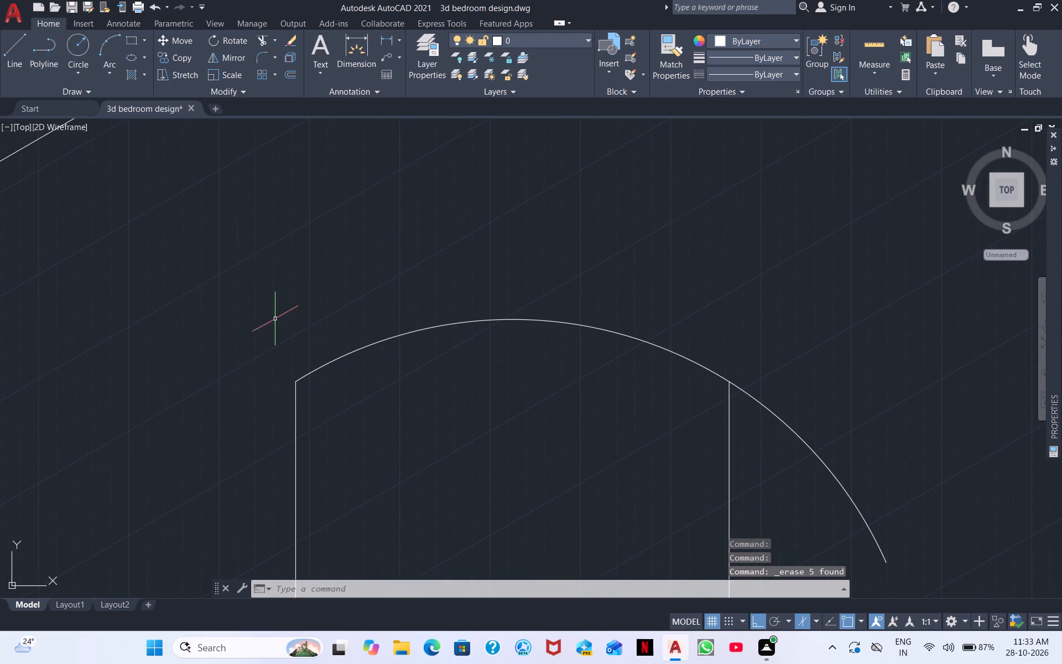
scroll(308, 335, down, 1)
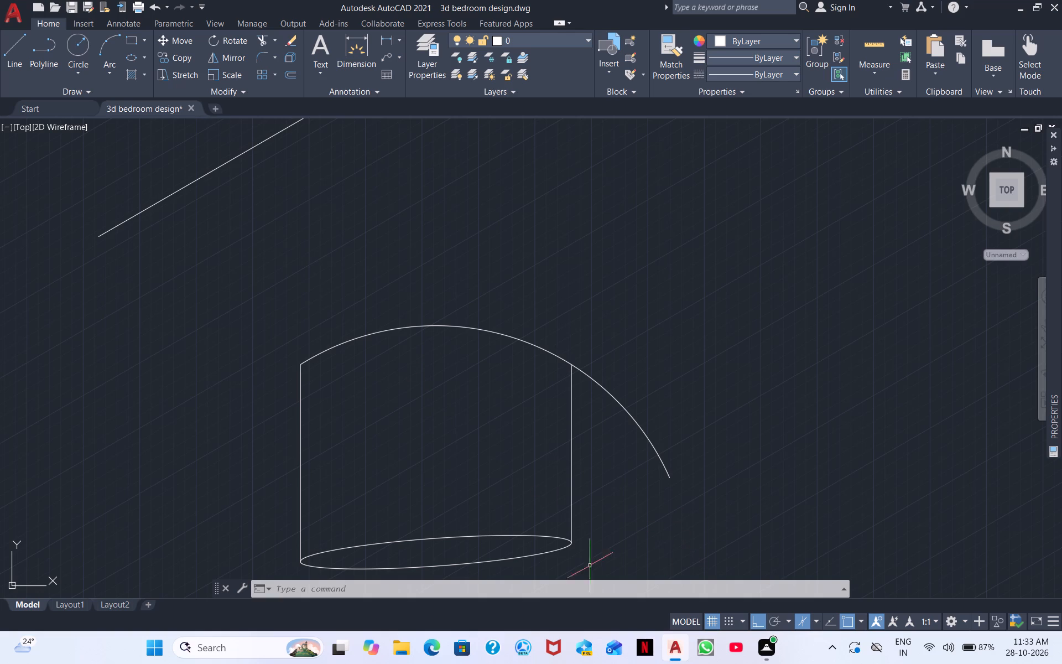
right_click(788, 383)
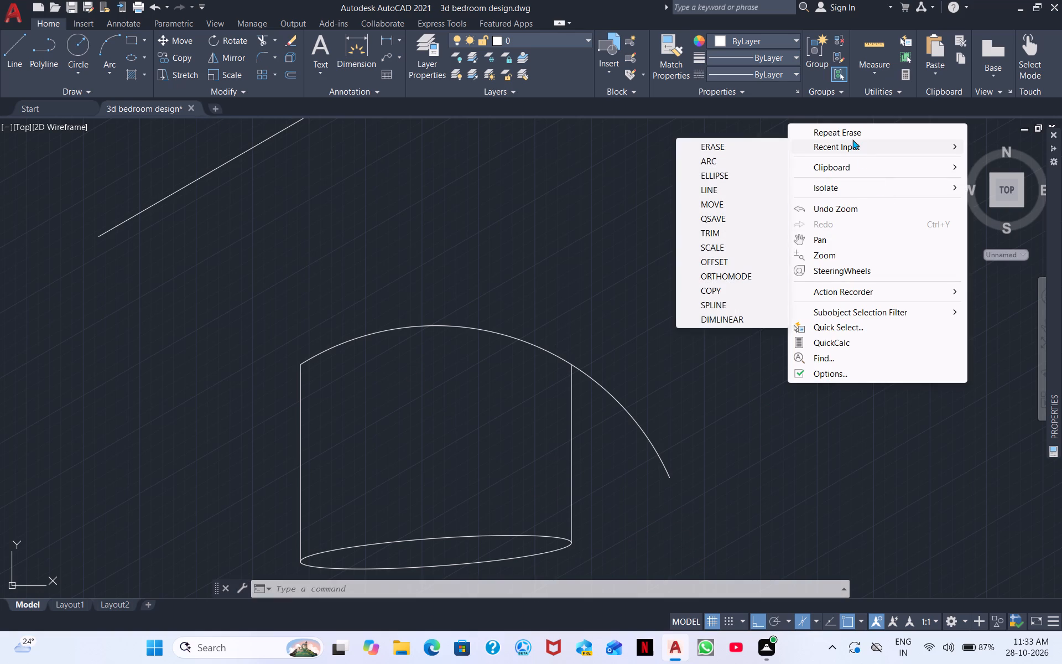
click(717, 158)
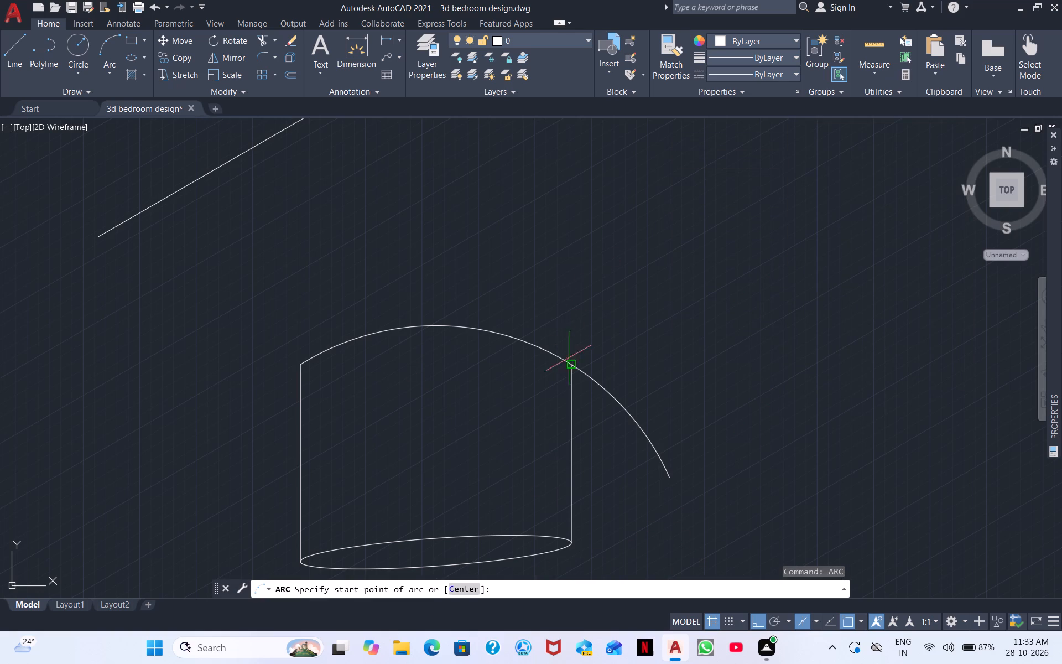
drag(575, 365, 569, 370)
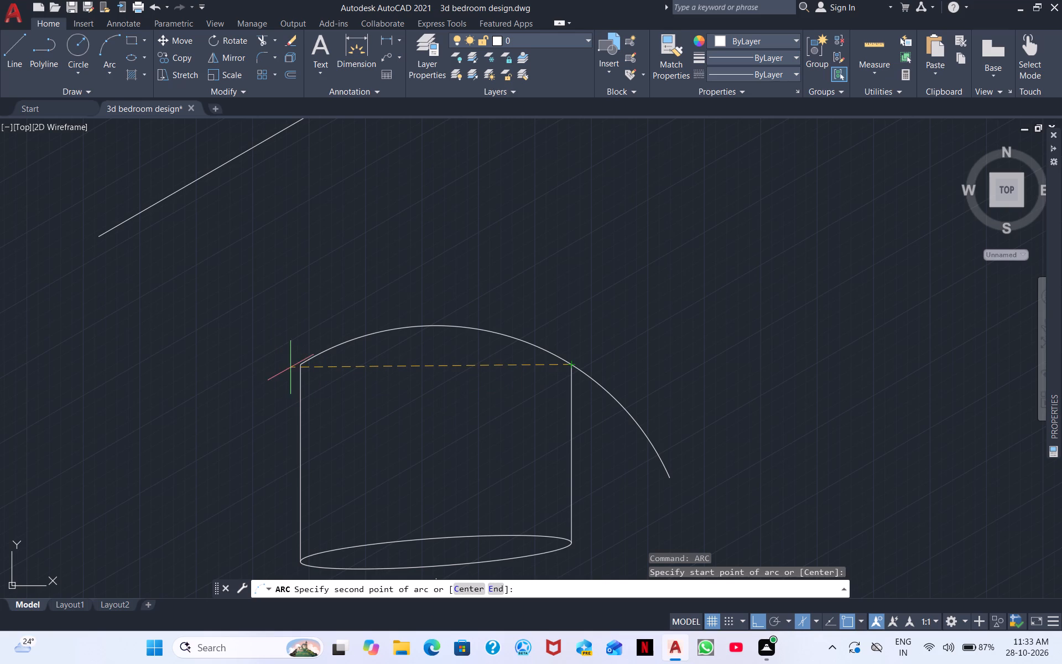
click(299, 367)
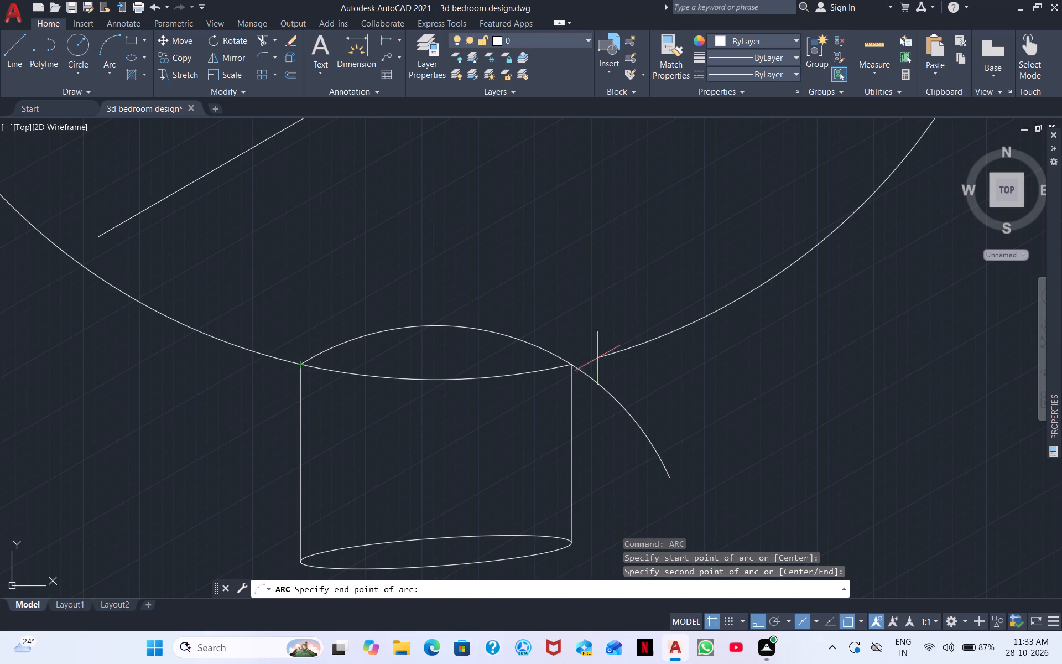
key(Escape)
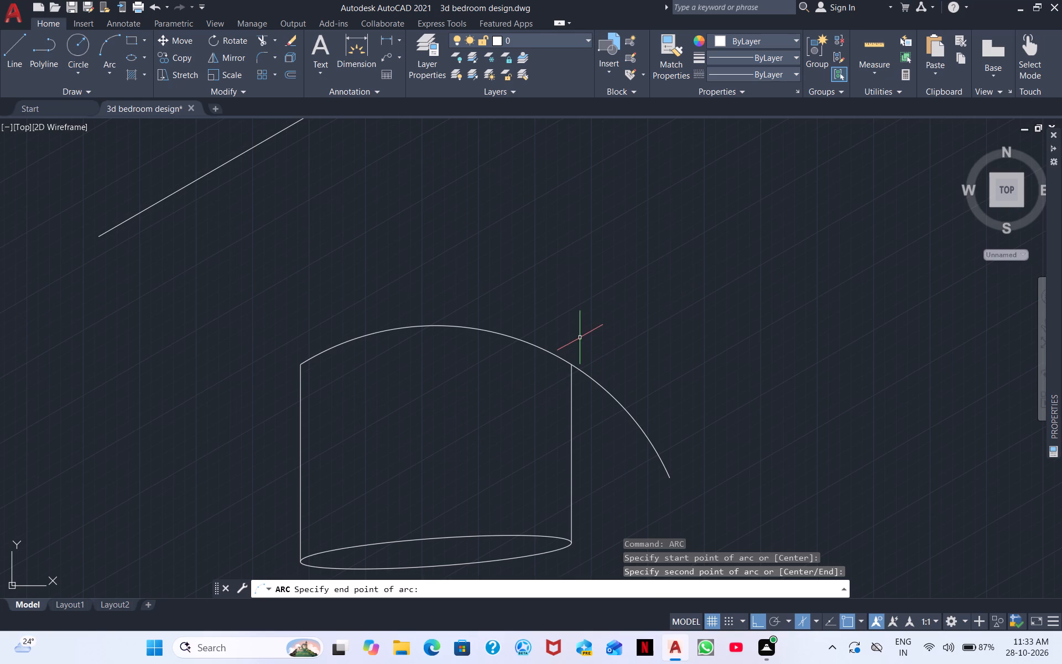
Erase the arc spanning the tops of the two vertical side edges.
drag(508, 350, 466, 336)
click(416, 314)
right_click(563, 307)
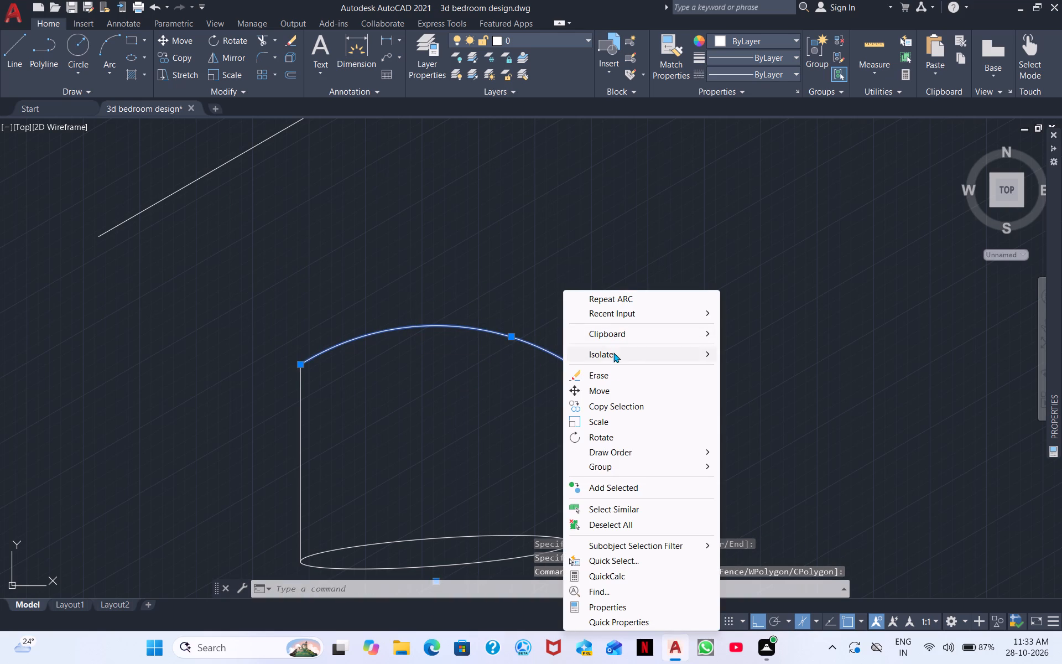
click(607, 376)
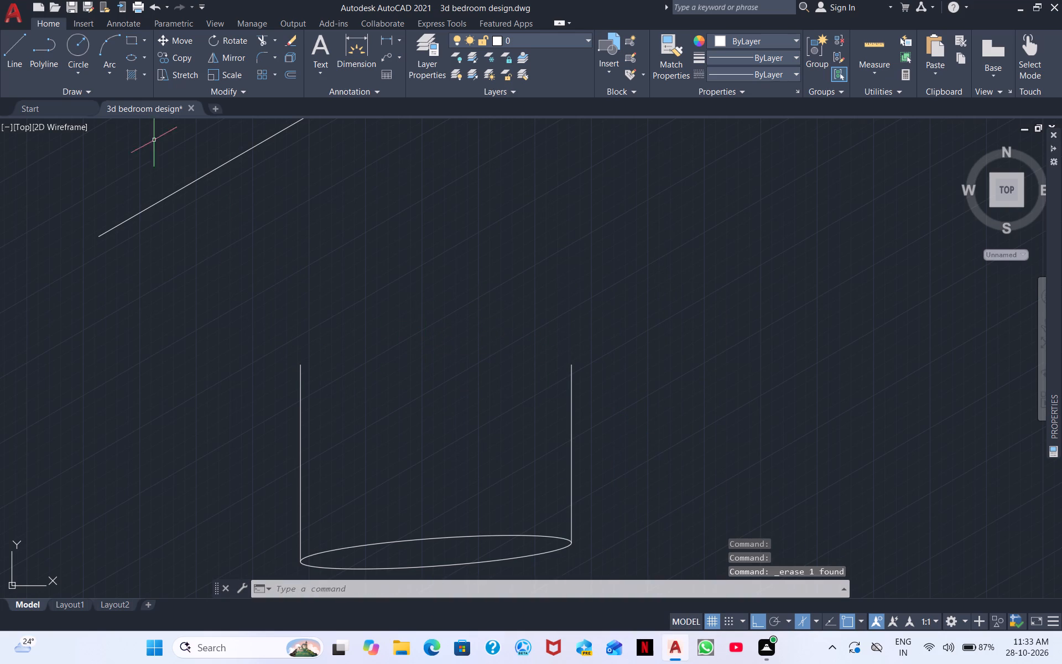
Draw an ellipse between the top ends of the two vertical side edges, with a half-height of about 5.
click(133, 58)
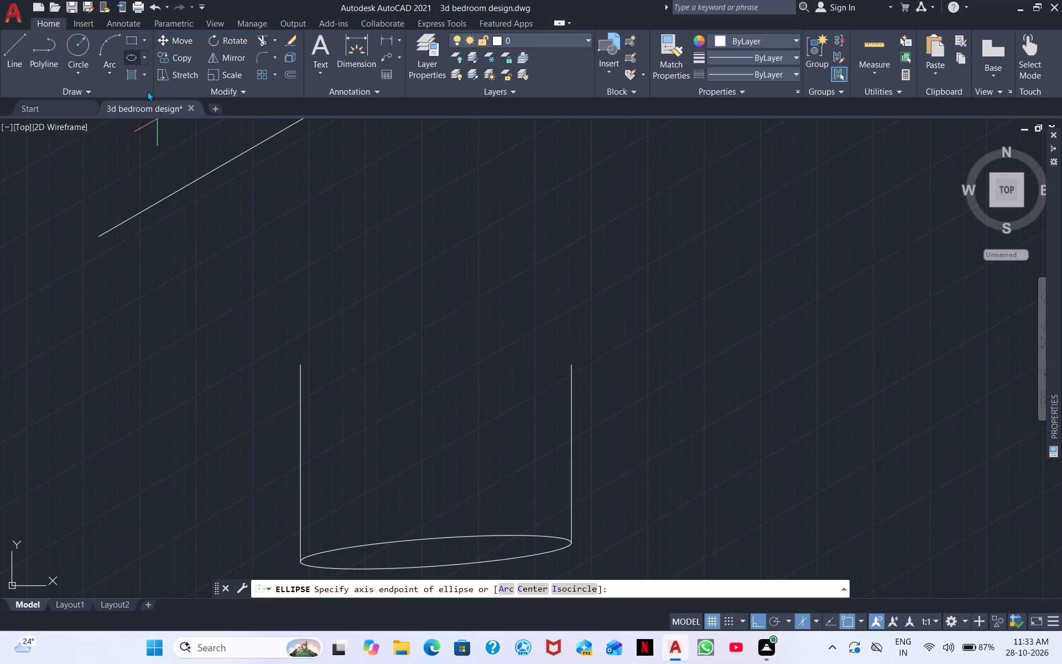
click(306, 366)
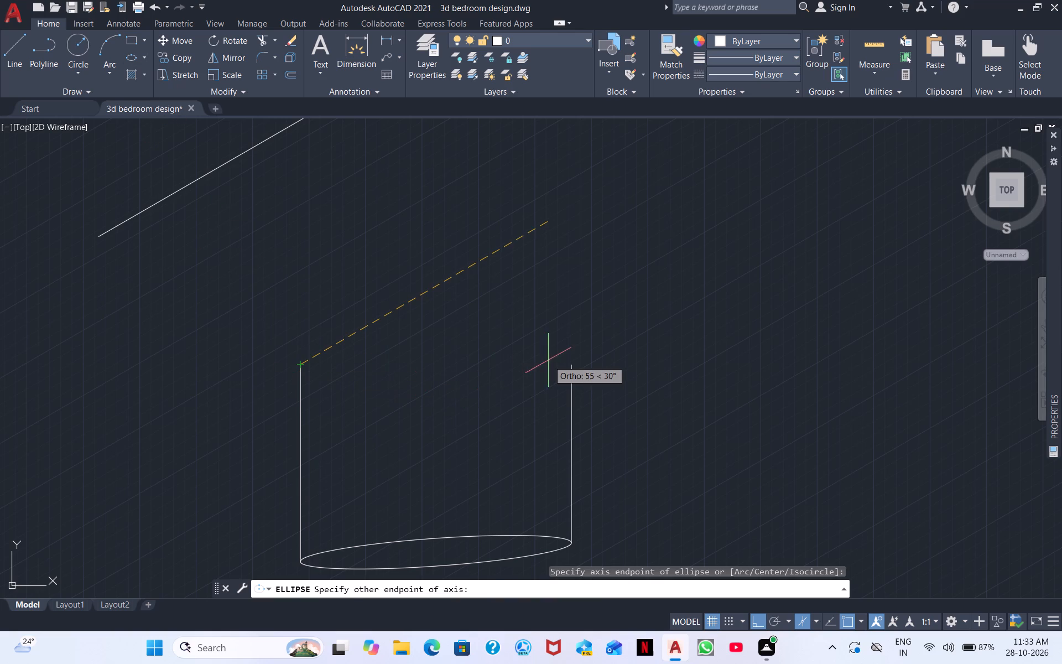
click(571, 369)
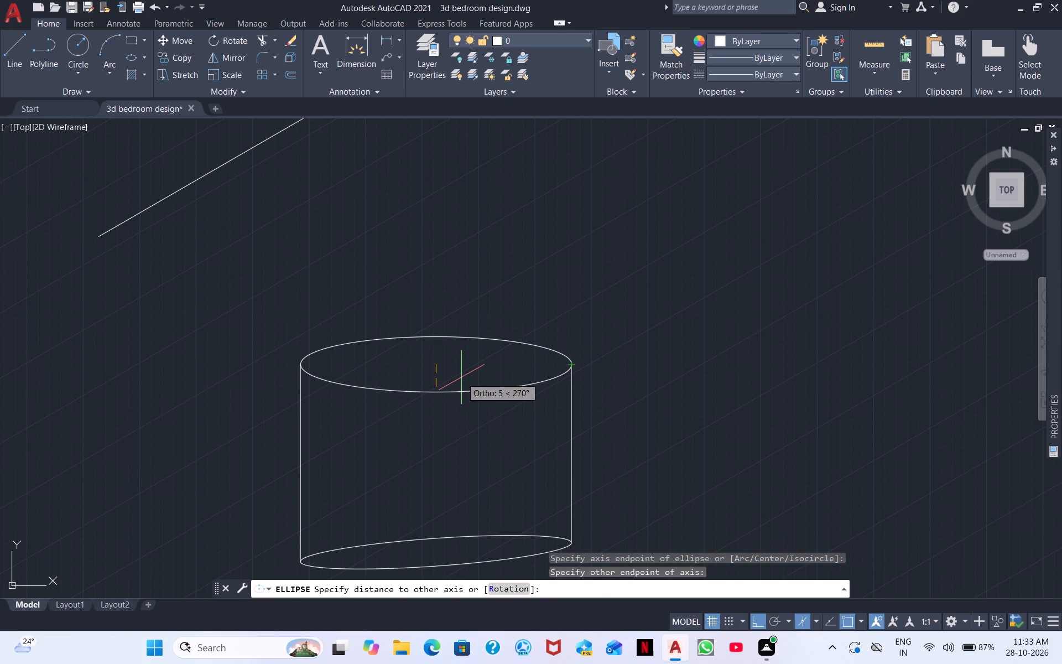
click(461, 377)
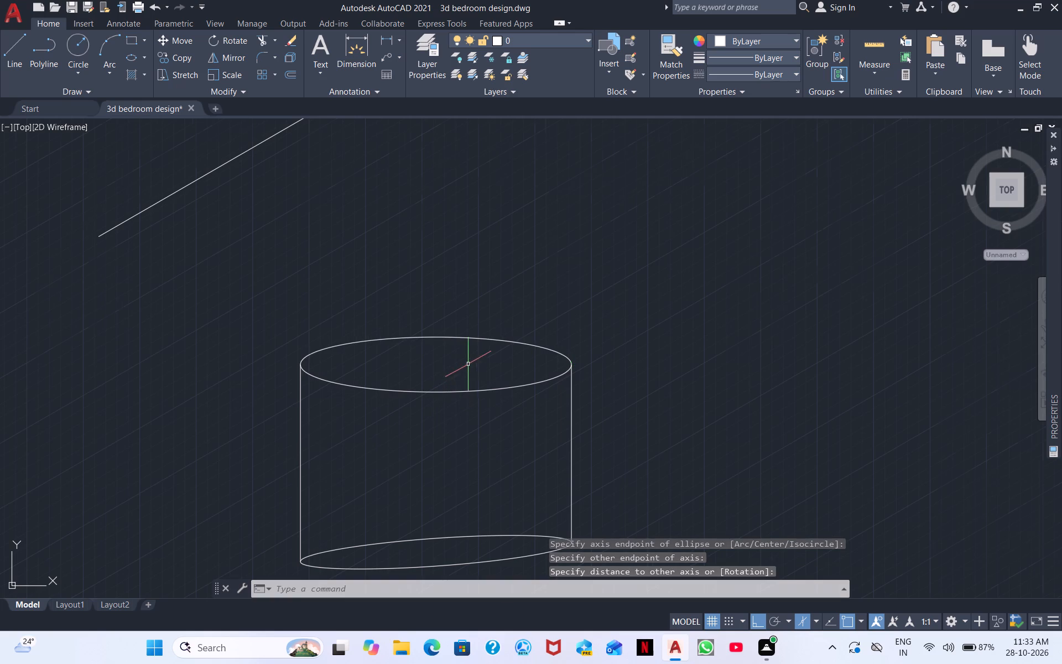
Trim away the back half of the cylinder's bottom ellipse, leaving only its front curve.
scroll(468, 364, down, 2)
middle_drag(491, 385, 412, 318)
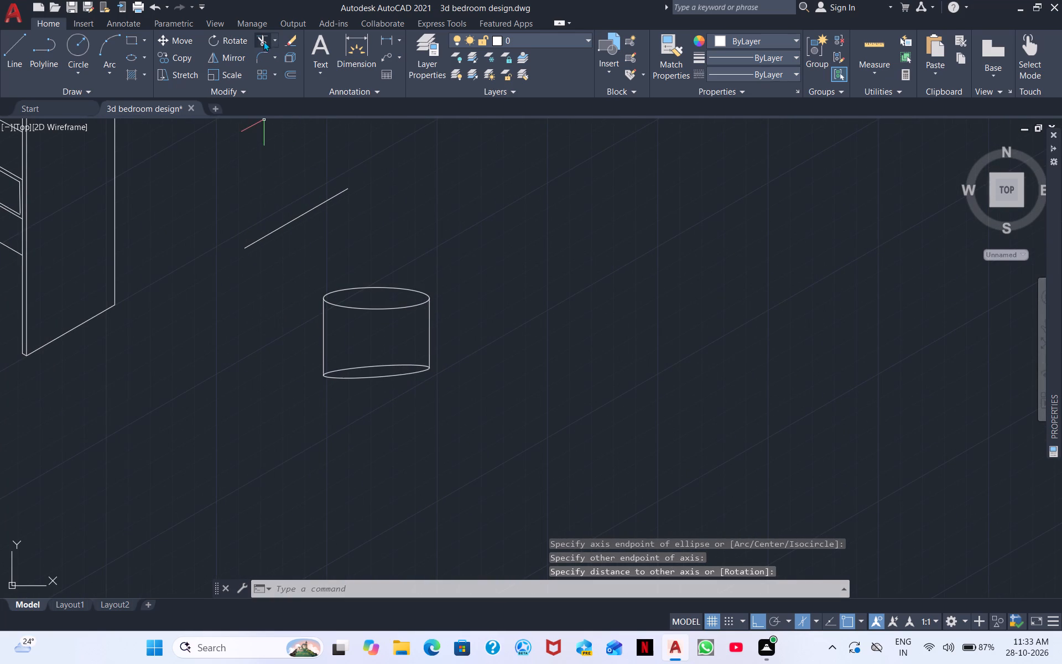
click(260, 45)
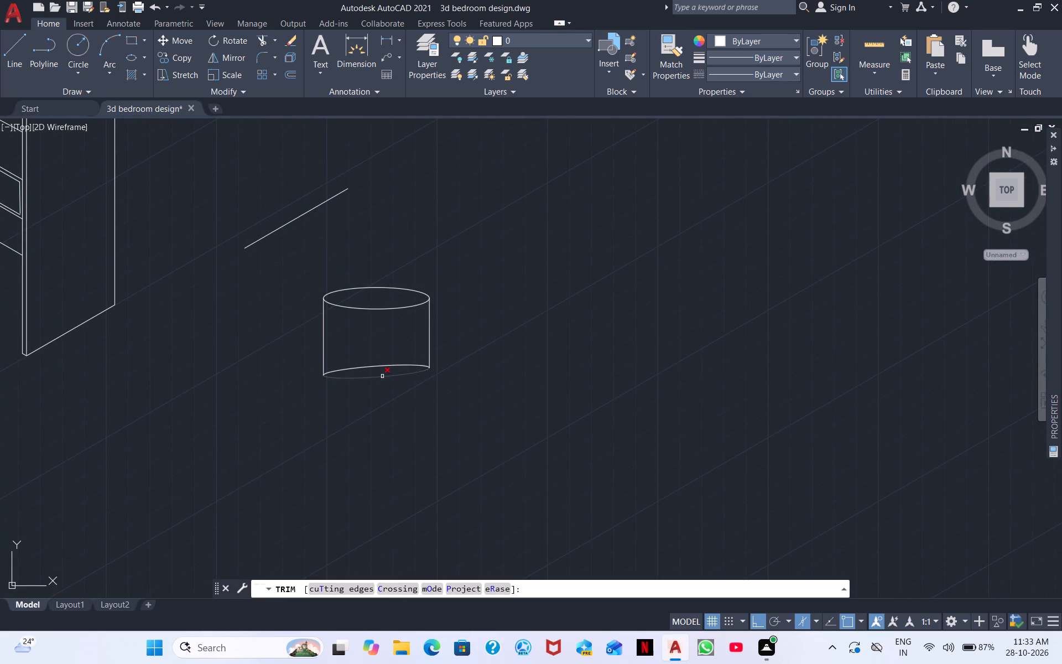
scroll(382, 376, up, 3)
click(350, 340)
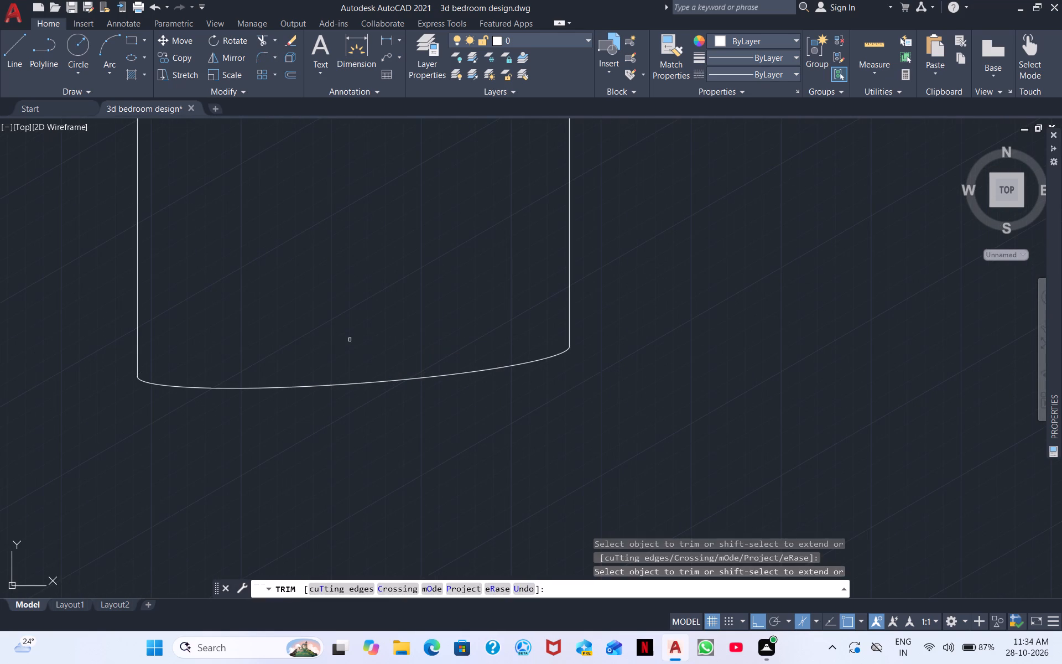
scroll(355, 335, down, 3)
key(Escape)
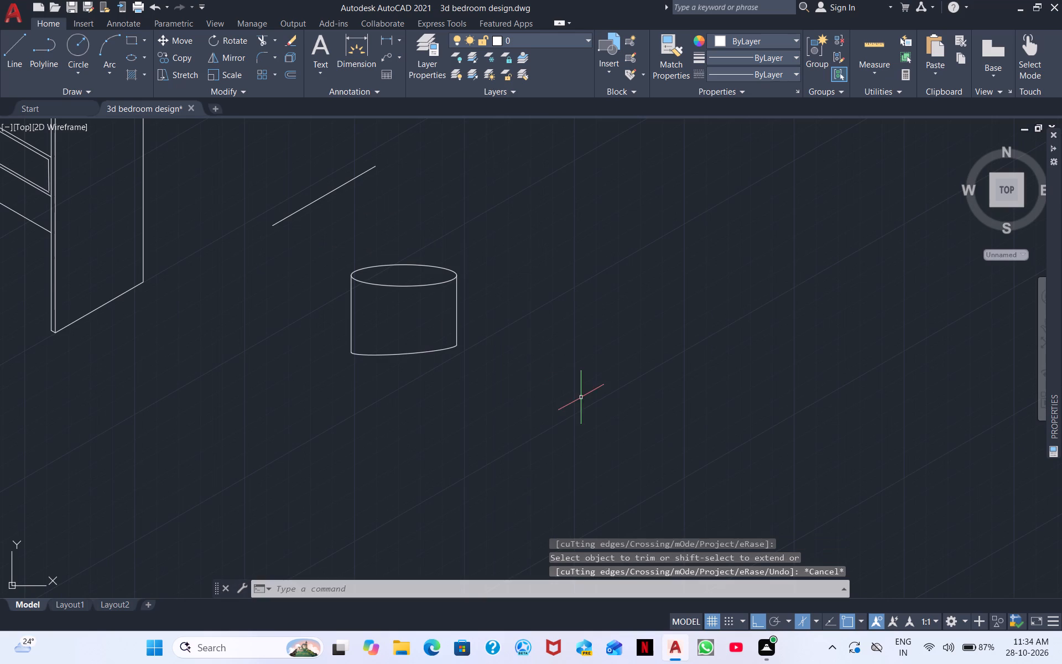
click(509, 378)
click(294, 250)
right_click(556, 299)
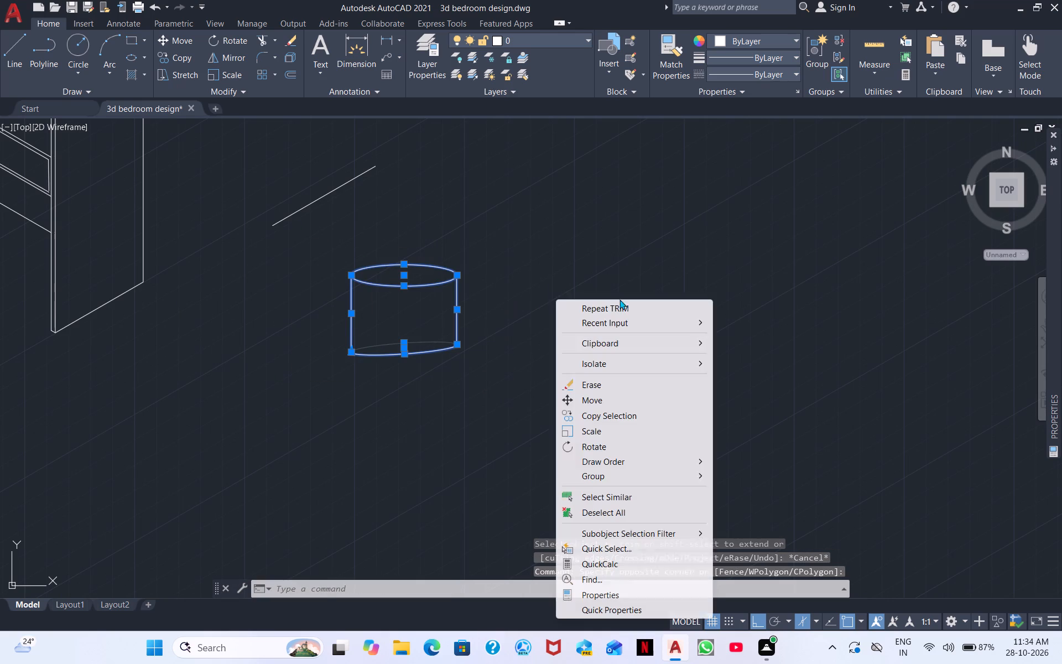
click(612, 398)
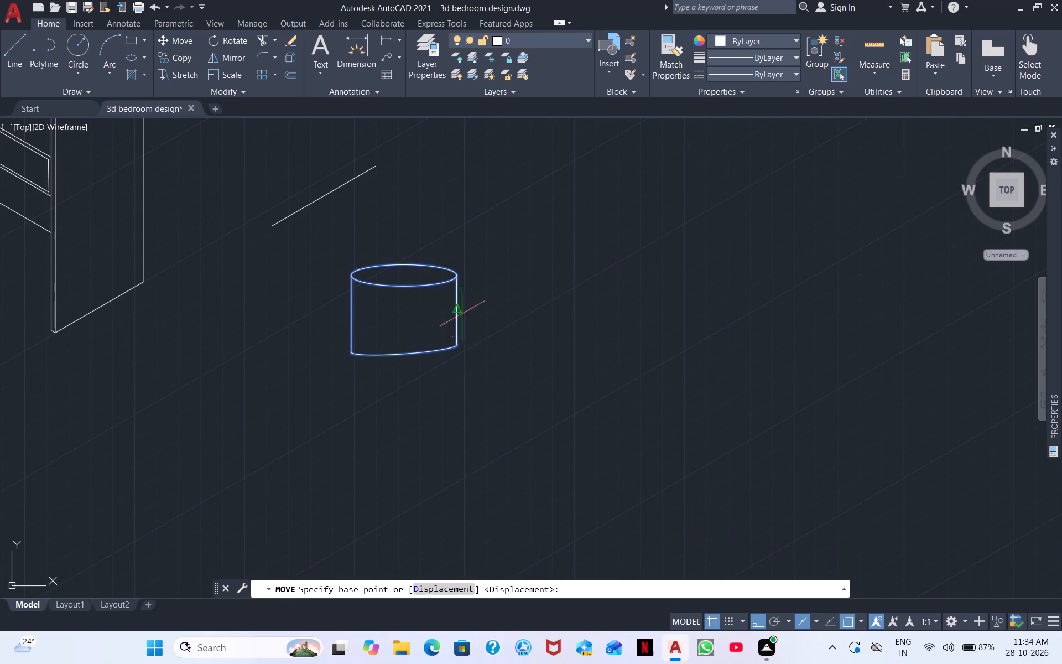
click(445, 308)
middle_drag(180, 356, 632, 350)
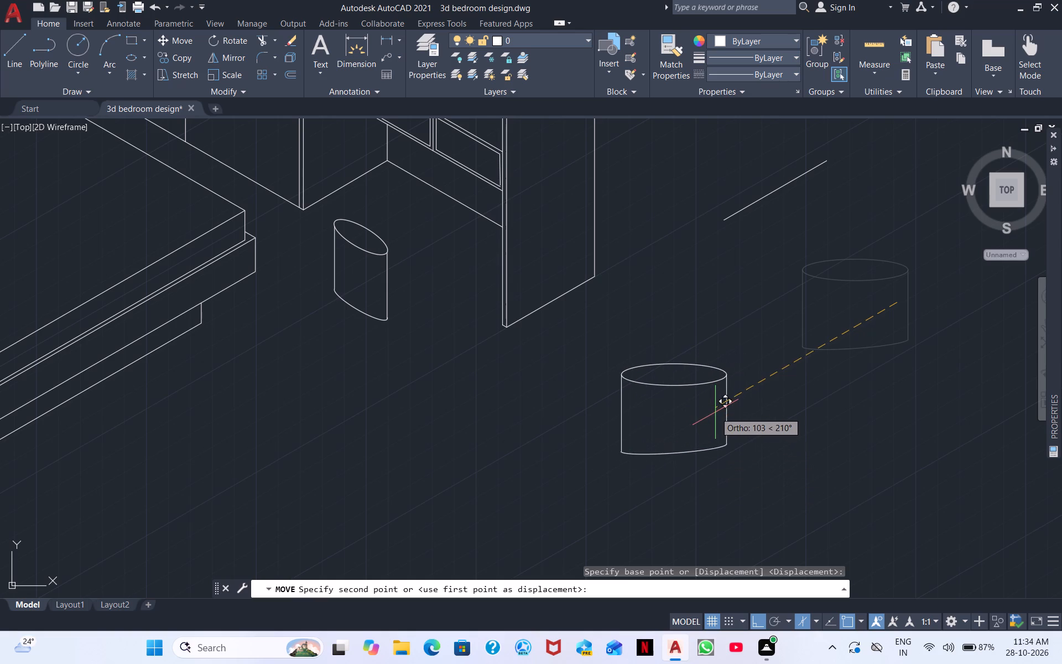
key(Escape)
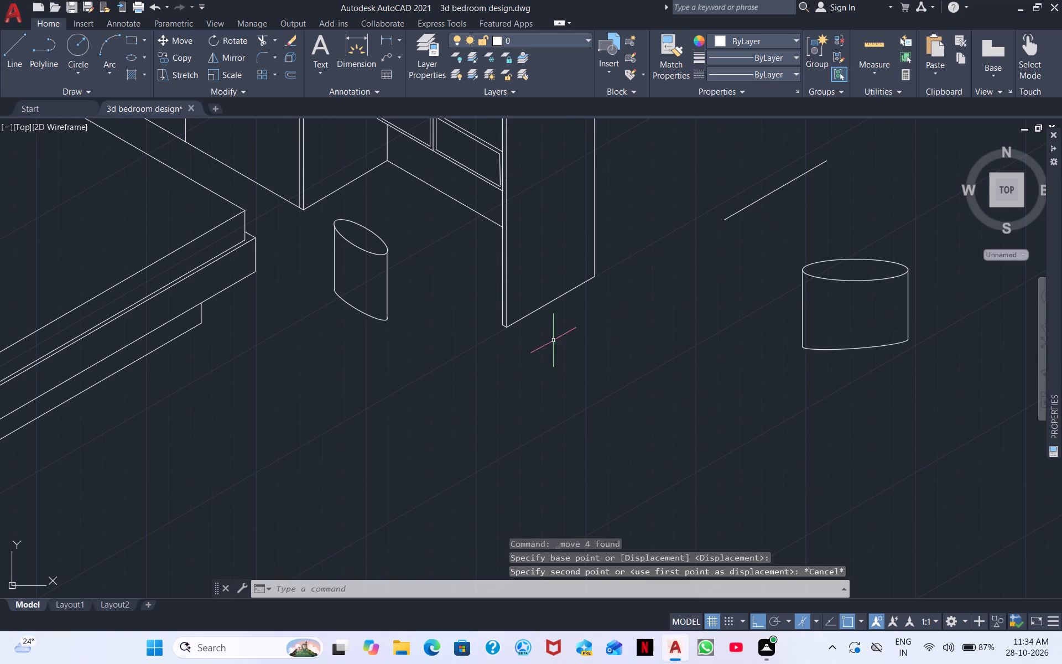
Erase the whole trial cylinder beyond the outer wall panel together with the loose isometric line above it.
drag(904, 390, 833, 335)
drag(797, 245, 746, 190)
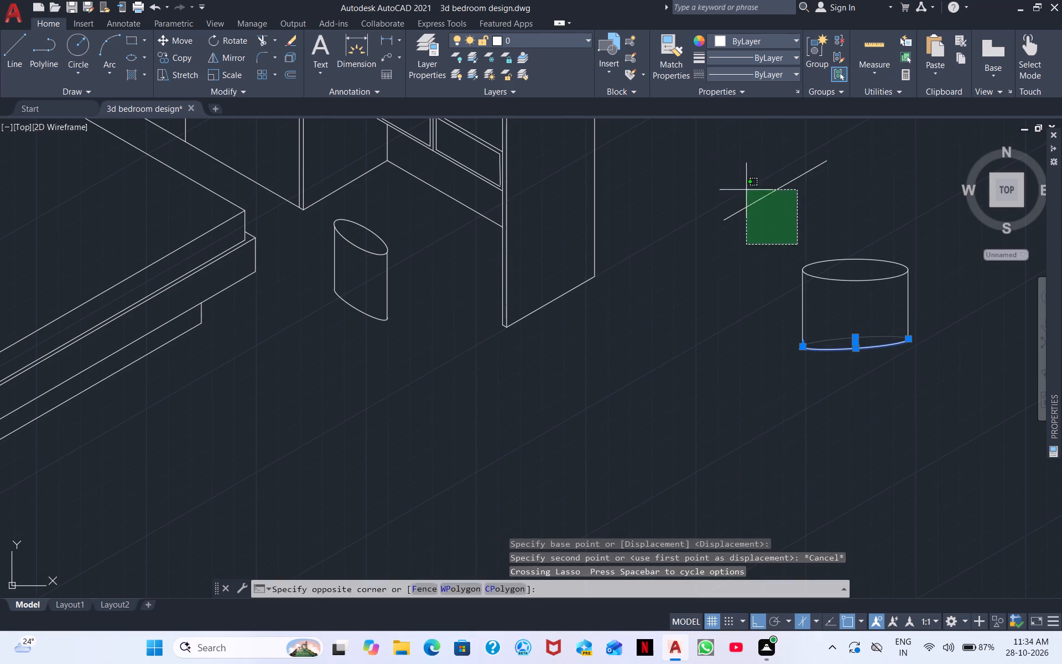
drag(746, 190, 739, 184)
drag(878, 310, 802, 255)
click(798, 250)
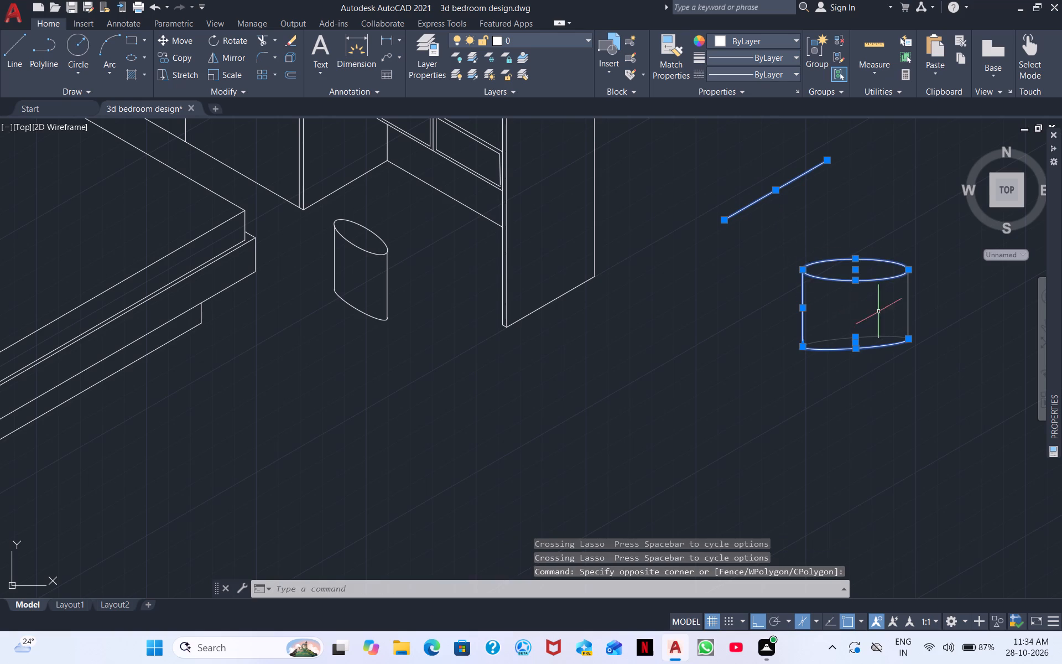
drag(936, 347, 841, 268)
click(827, 251)
right_click(843, 366)
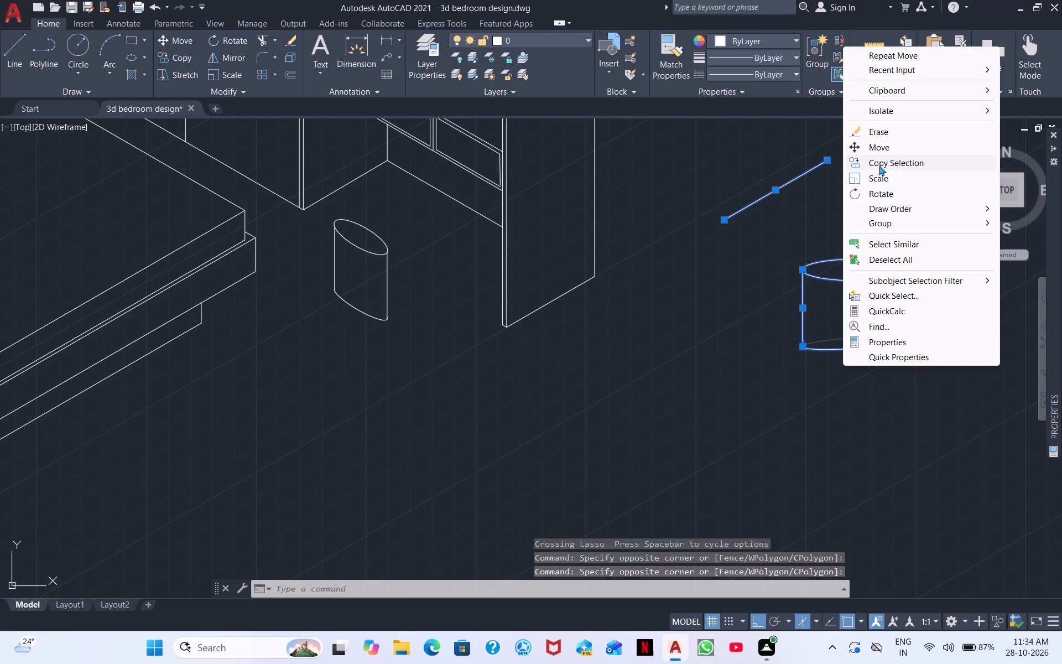
click(879, 136)
Scale up the rounded stool in front of the drawer unit slightly, using the bottom end of its right edge as base point.
middle_drag(424, 360, 596, 507)
drag(572, 498, 554, 459)
click(495, 366)
right_click(611, 501)
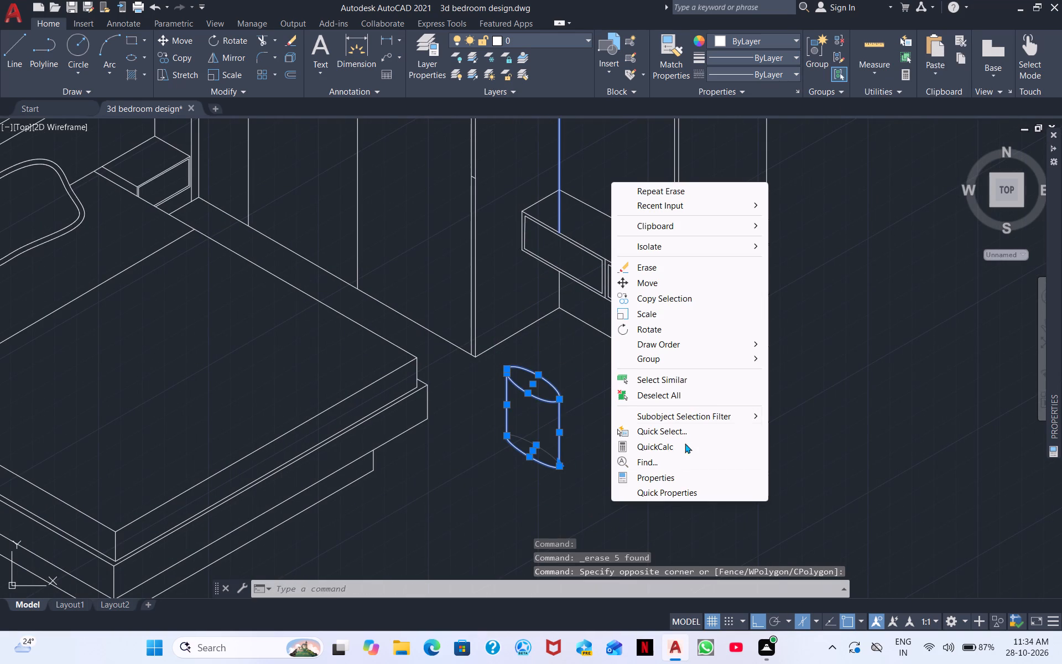
click(656, 318)
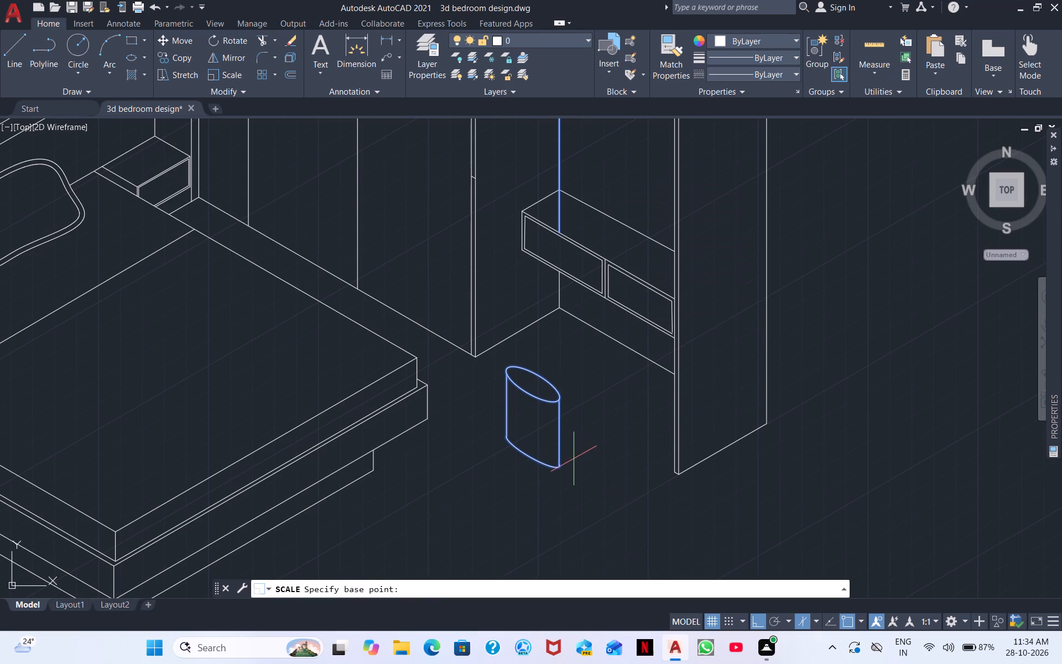
click(565, 463)
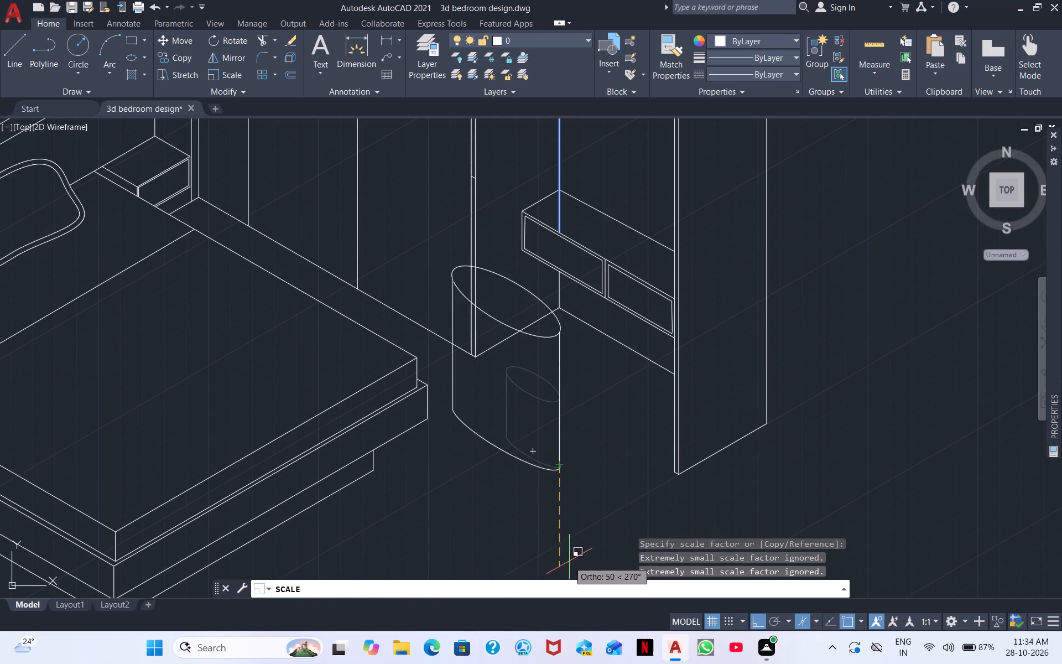
click(558, 528)
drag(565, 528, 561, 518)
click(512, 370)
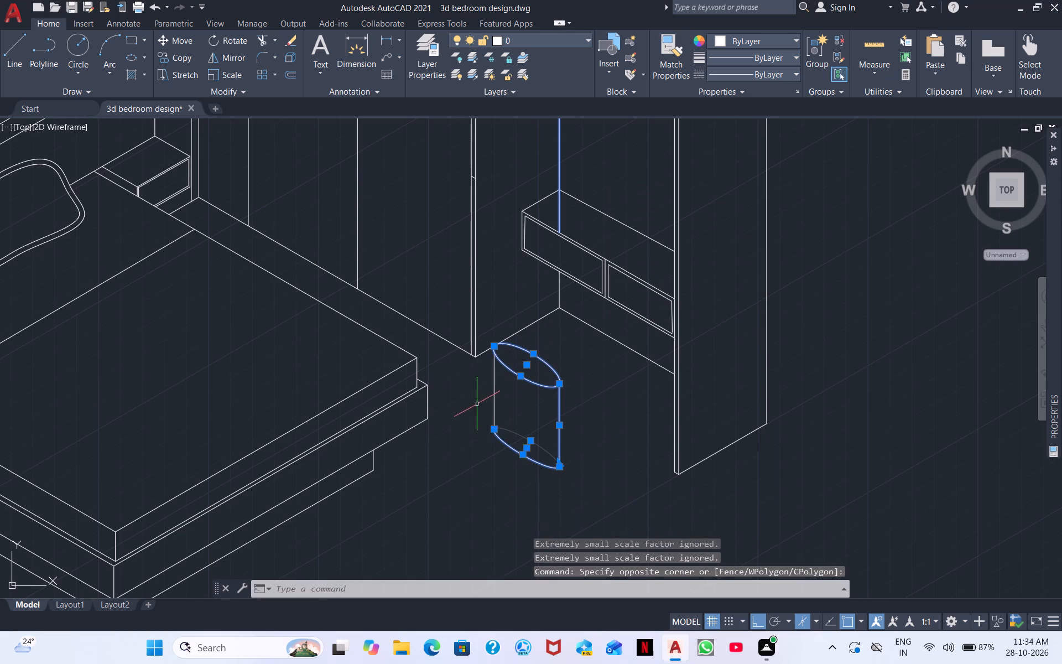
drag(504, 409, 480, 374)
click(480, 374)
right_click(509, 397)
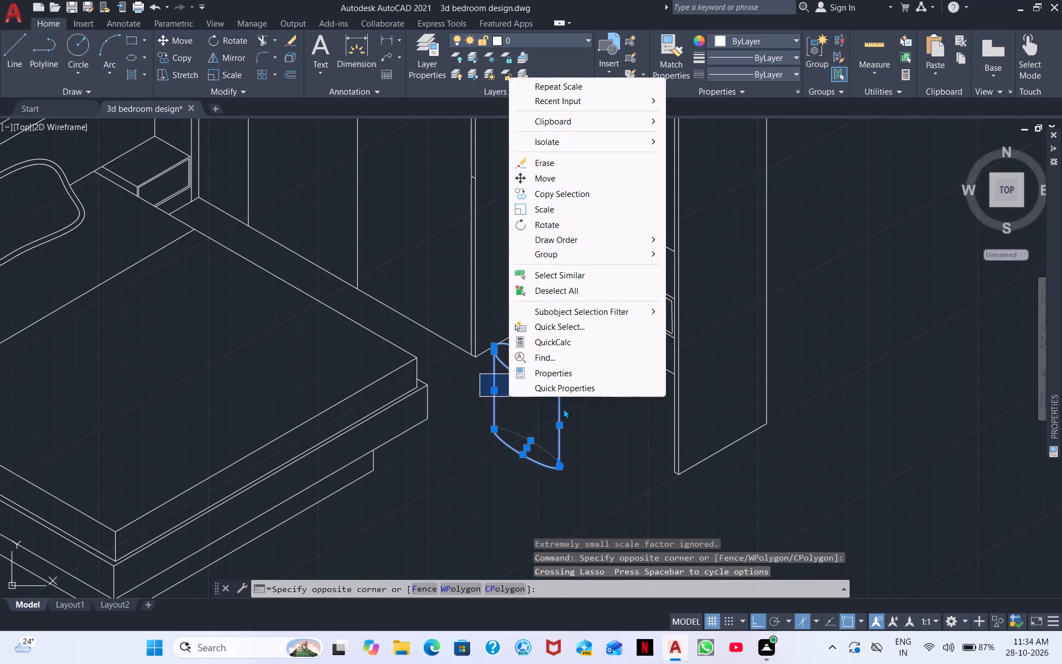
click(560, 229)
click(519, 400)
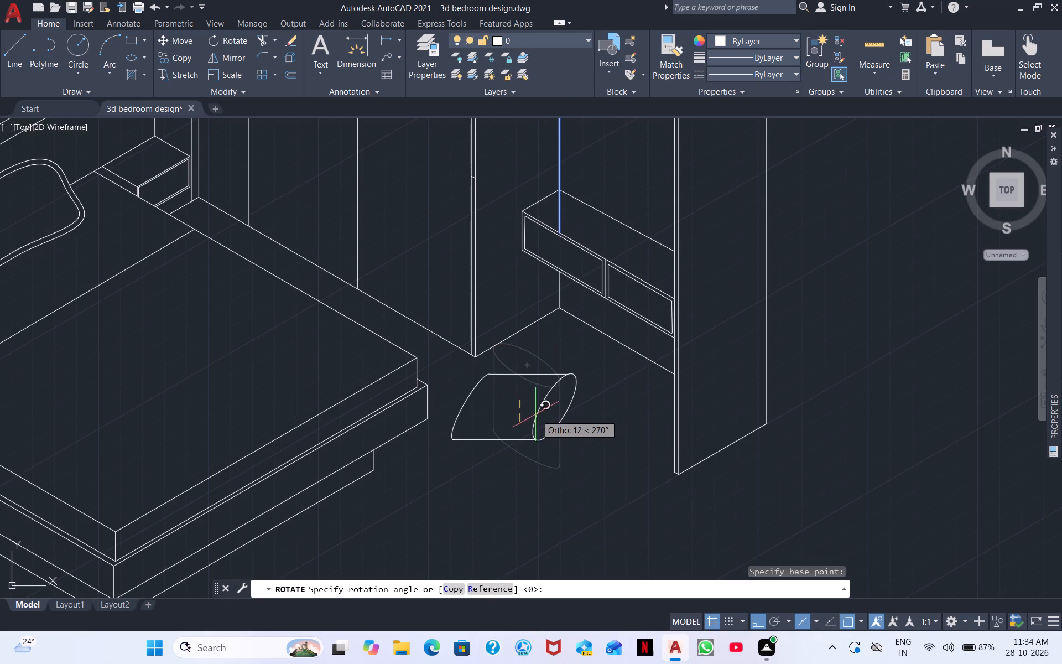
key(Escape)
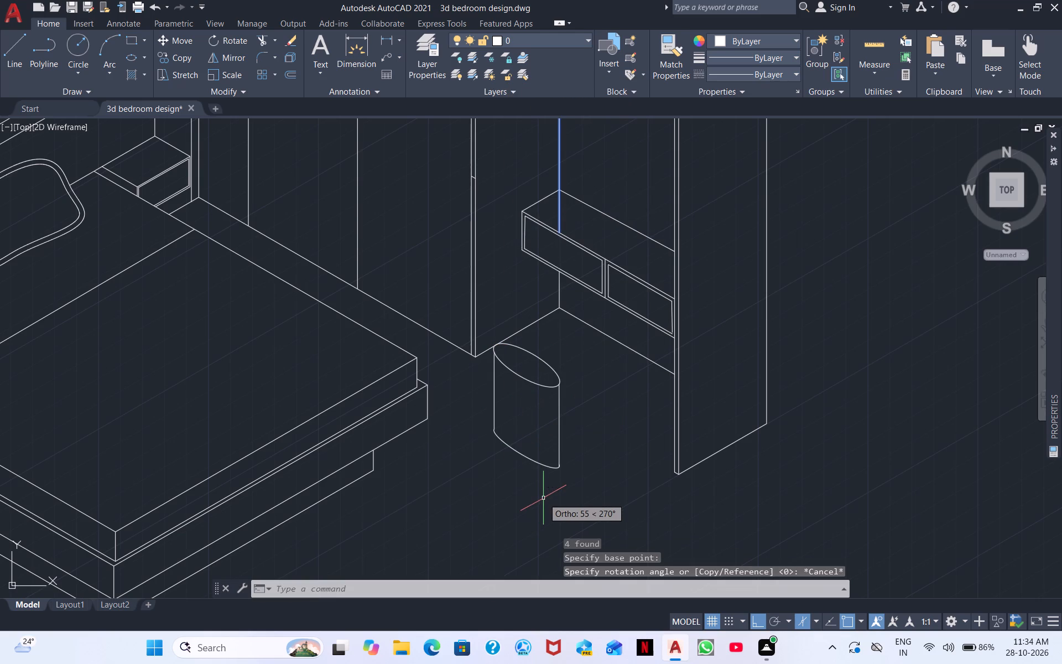
Move the enlarged stool a little over 20 units along the 30° isometric axis, towards the back beneath the drawer unit.
drag(593, 481, 570, 463)
click(530, 367)
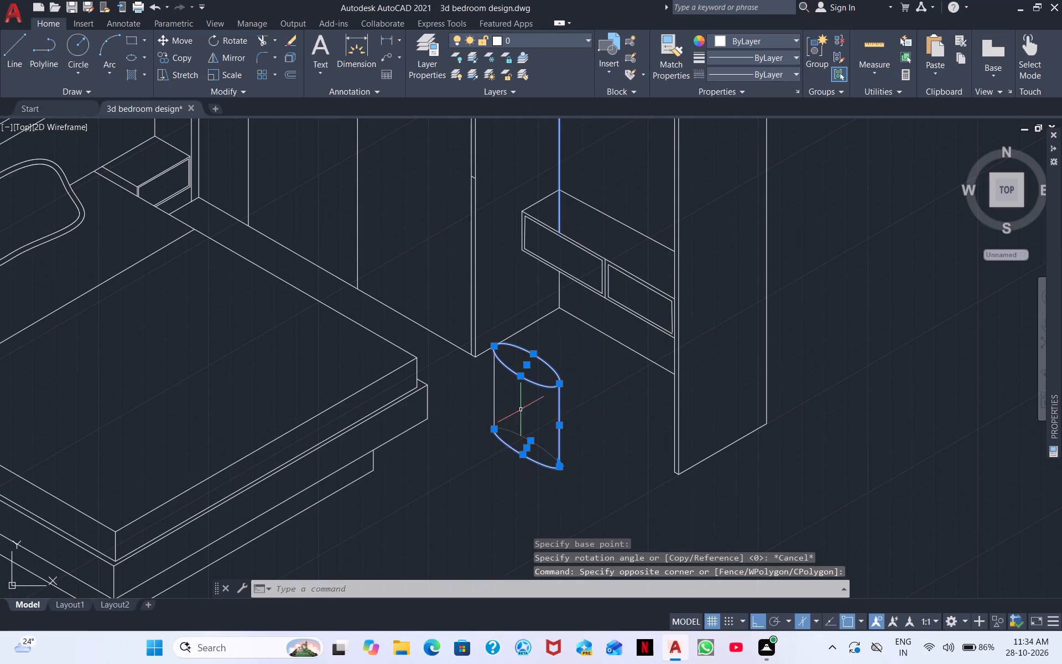
drag(520, 409, 512, 403)
click(481, 382)
right_click(518, 406)
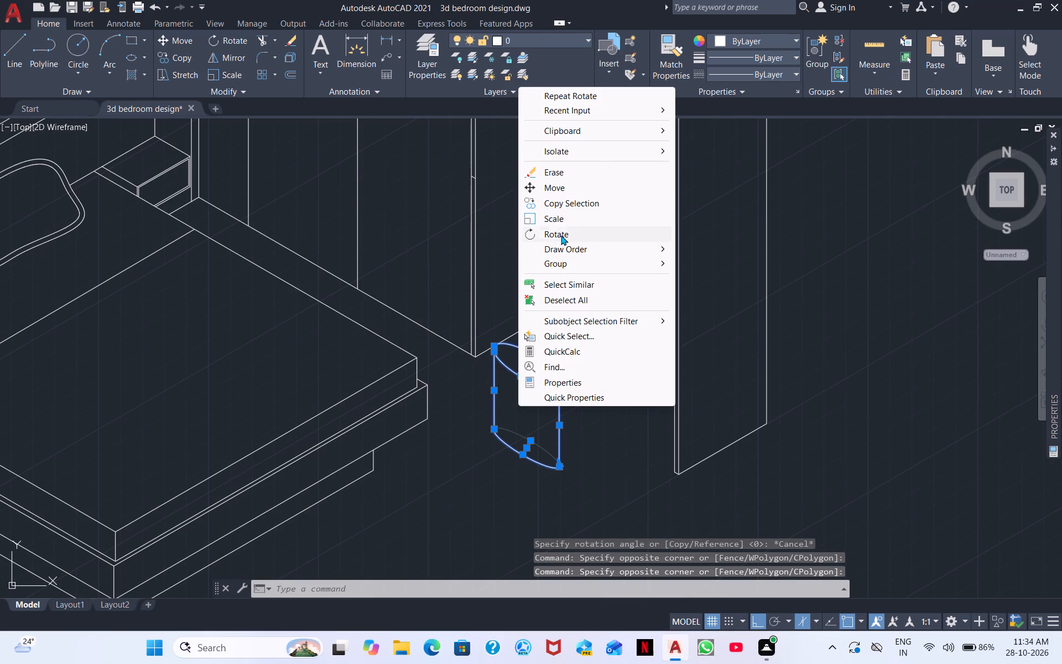
click(564, 188)
click(540, 391)
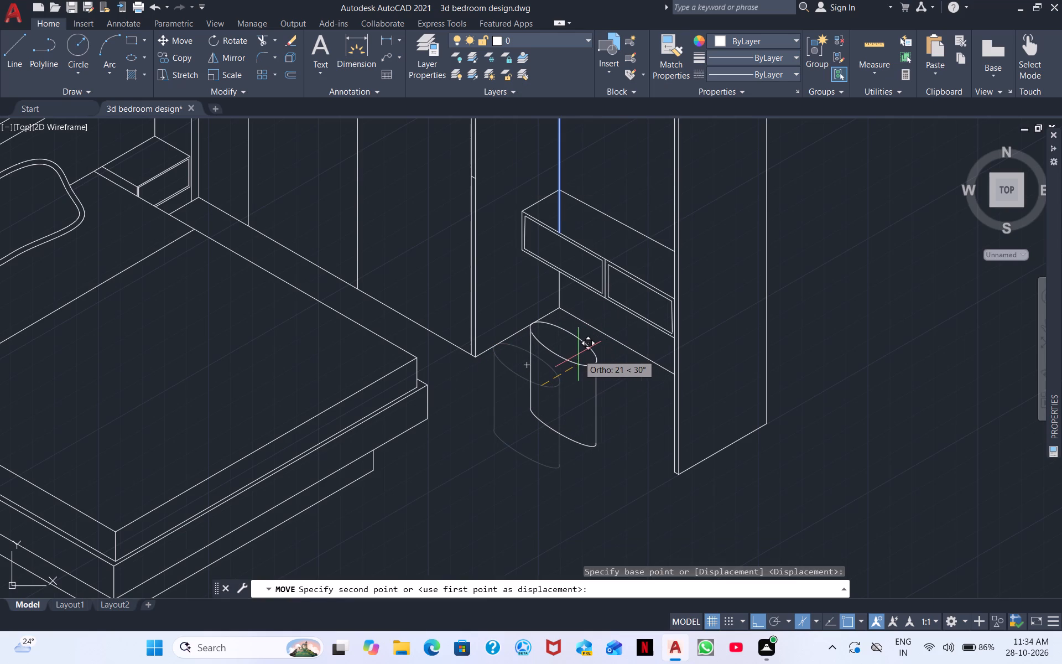
click(581, 354)
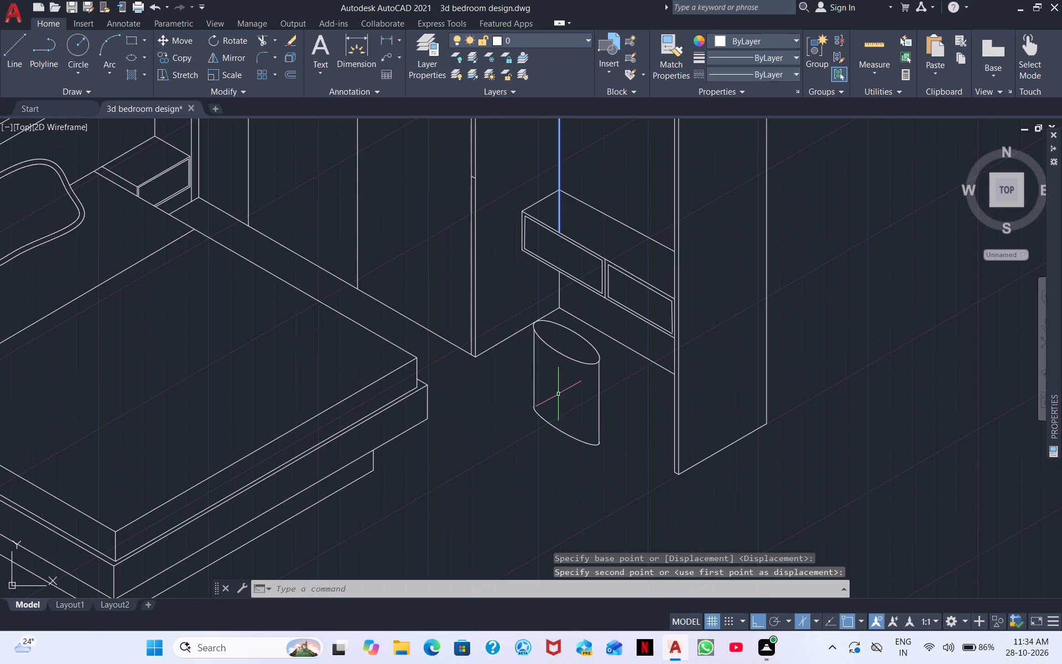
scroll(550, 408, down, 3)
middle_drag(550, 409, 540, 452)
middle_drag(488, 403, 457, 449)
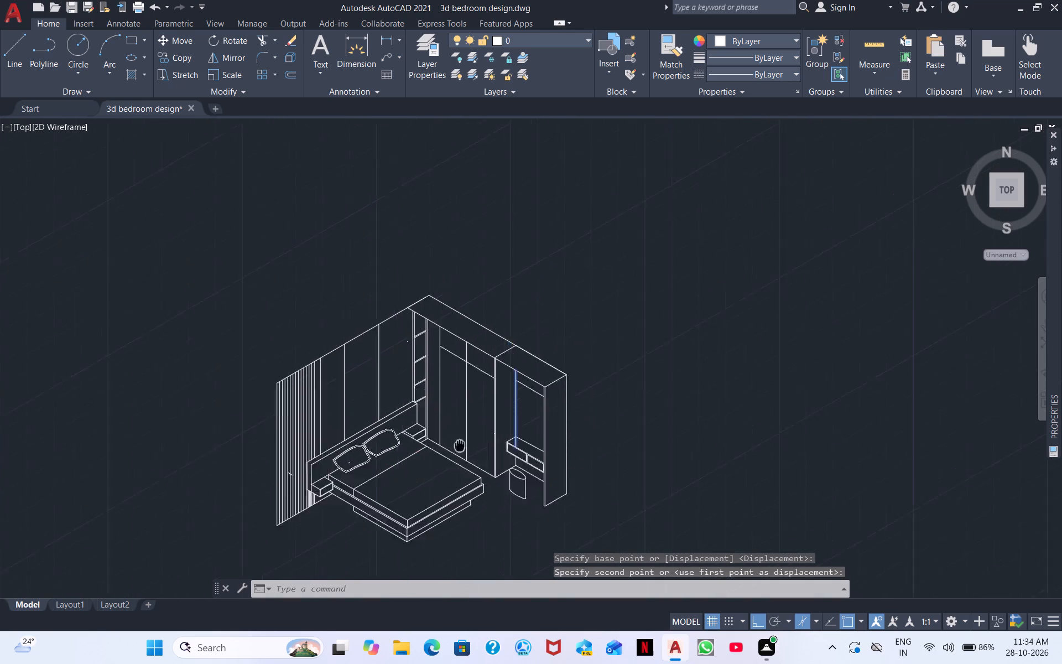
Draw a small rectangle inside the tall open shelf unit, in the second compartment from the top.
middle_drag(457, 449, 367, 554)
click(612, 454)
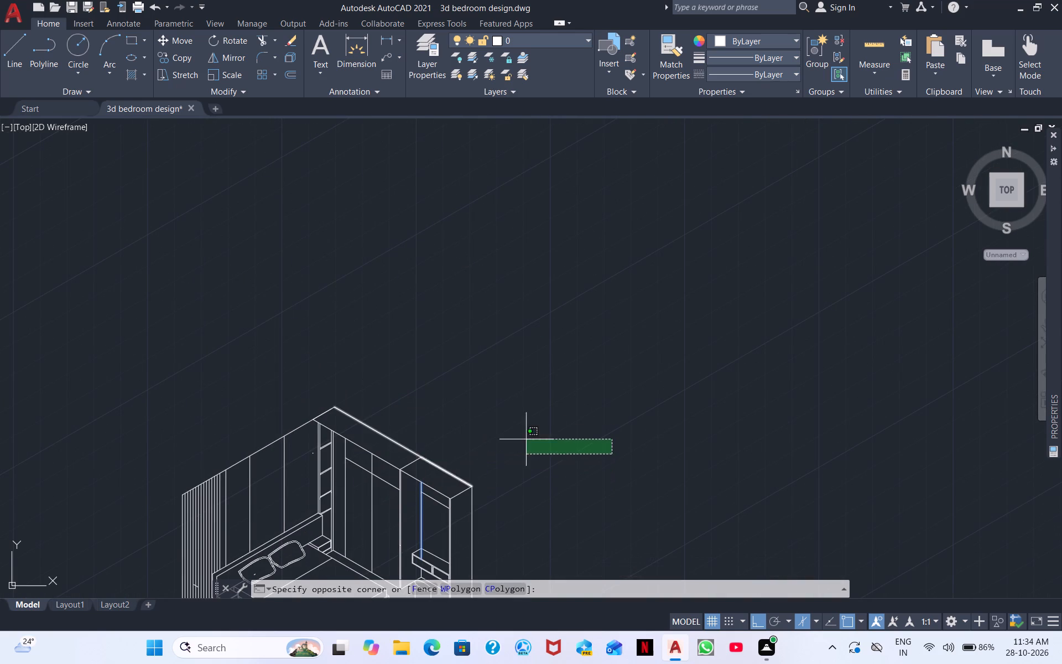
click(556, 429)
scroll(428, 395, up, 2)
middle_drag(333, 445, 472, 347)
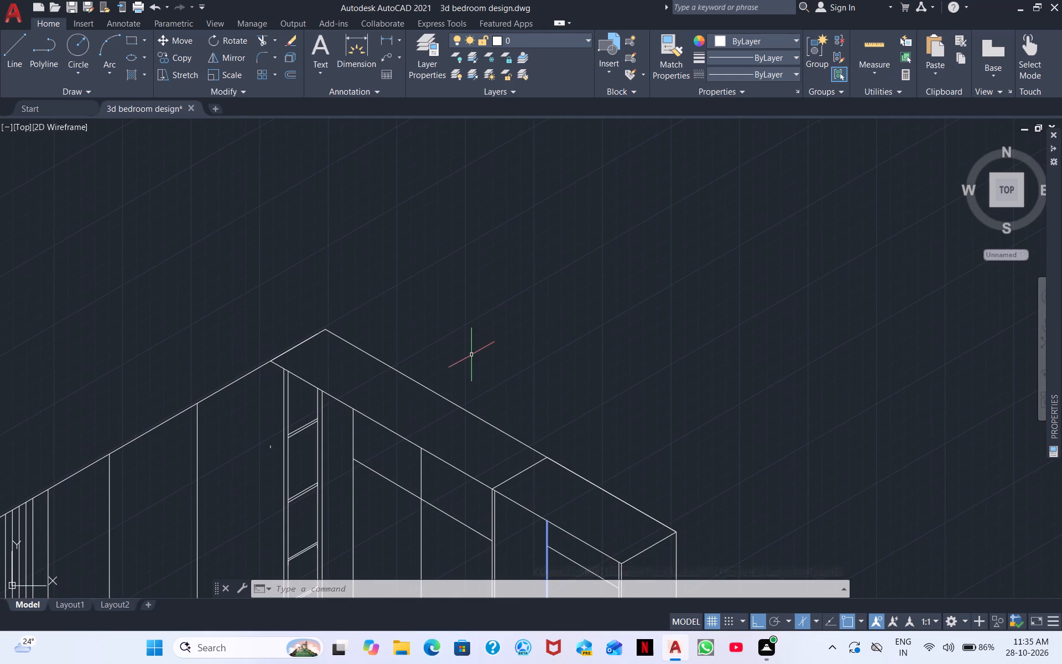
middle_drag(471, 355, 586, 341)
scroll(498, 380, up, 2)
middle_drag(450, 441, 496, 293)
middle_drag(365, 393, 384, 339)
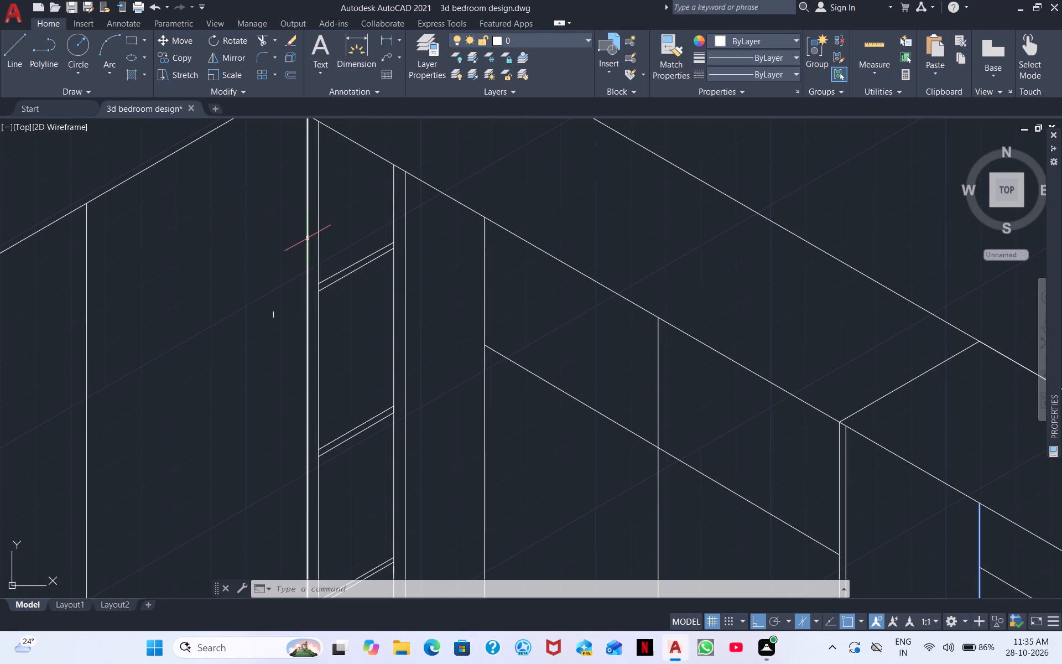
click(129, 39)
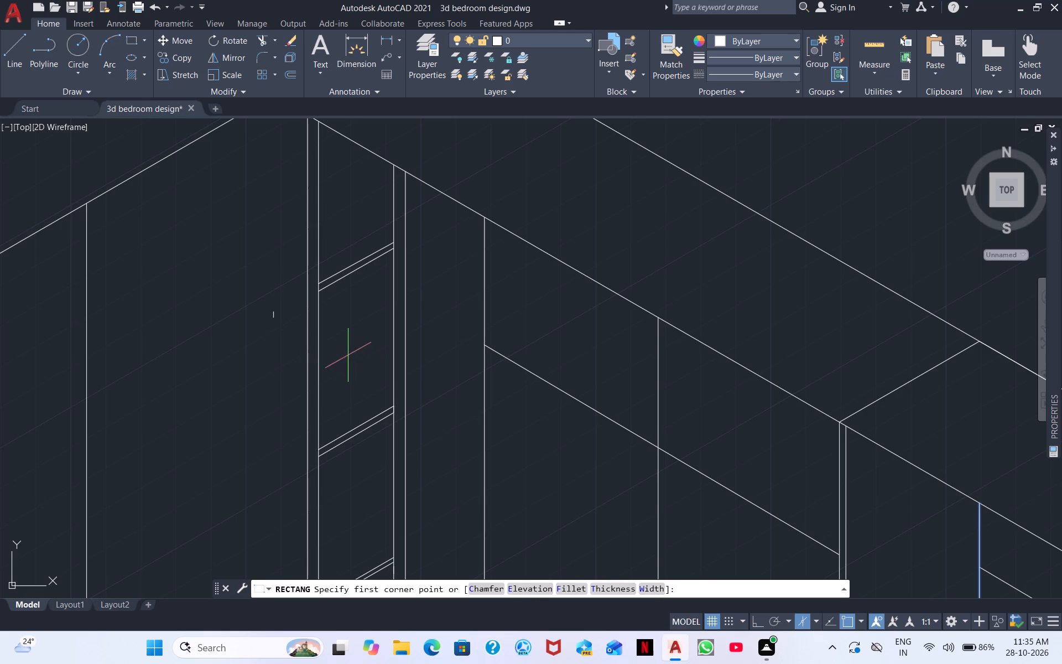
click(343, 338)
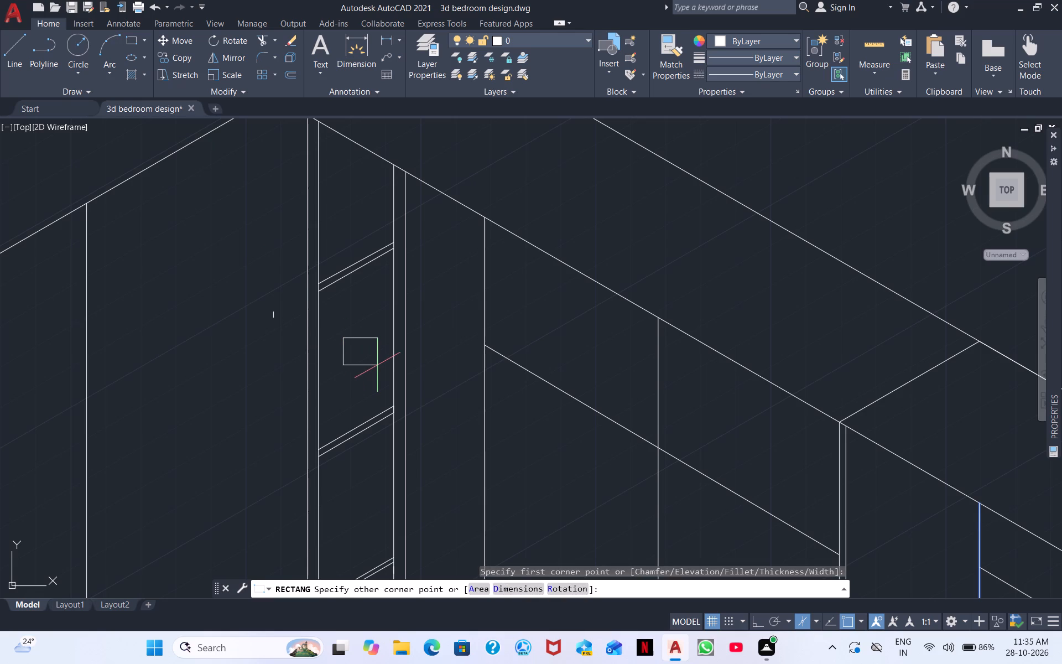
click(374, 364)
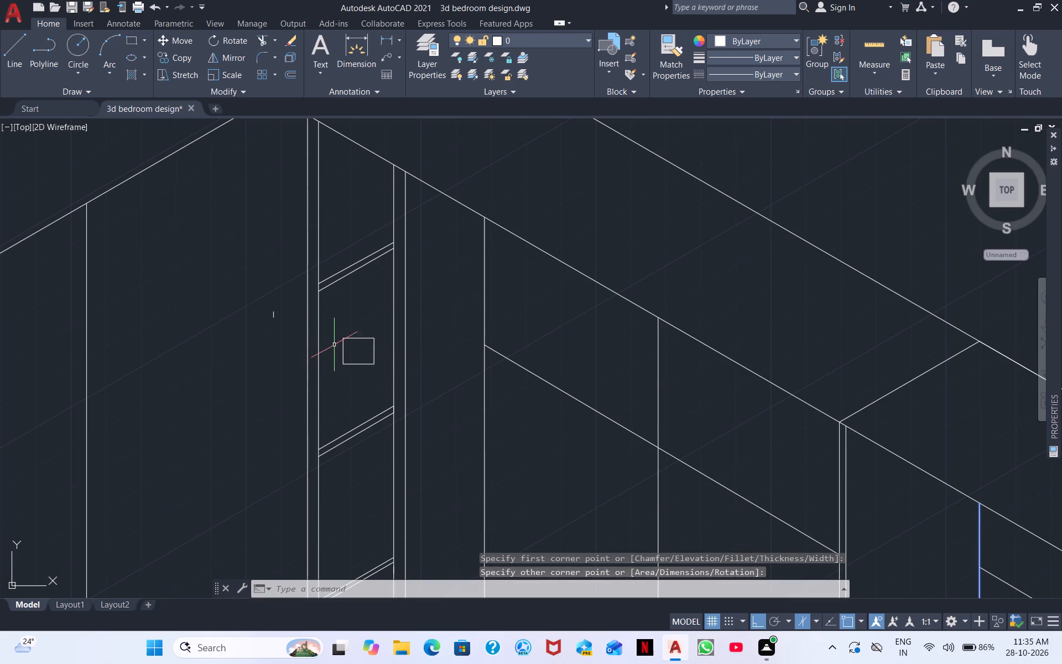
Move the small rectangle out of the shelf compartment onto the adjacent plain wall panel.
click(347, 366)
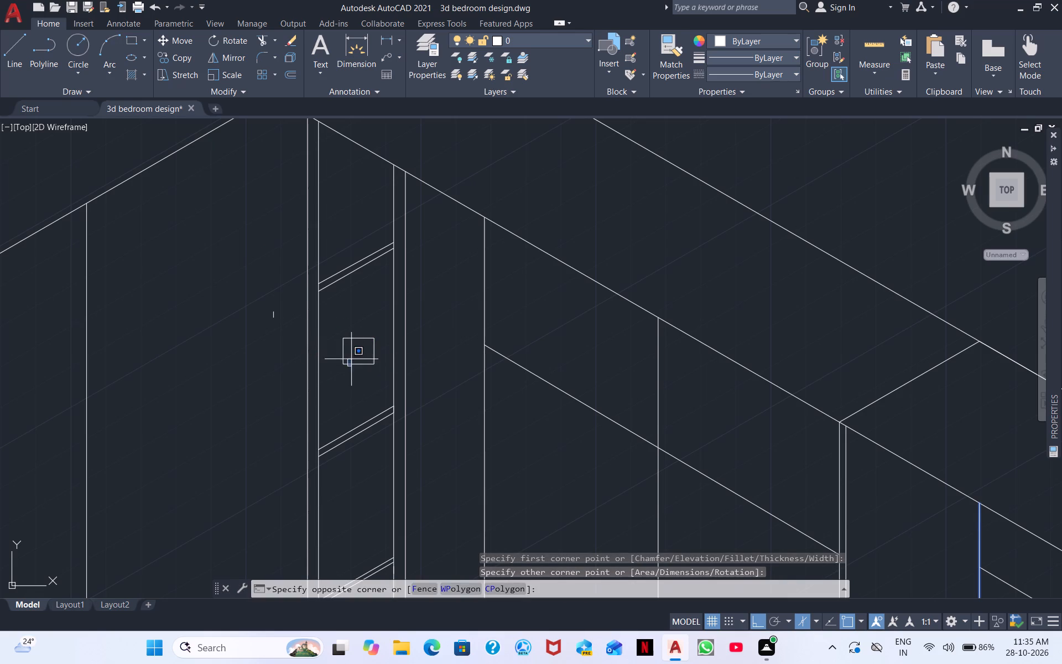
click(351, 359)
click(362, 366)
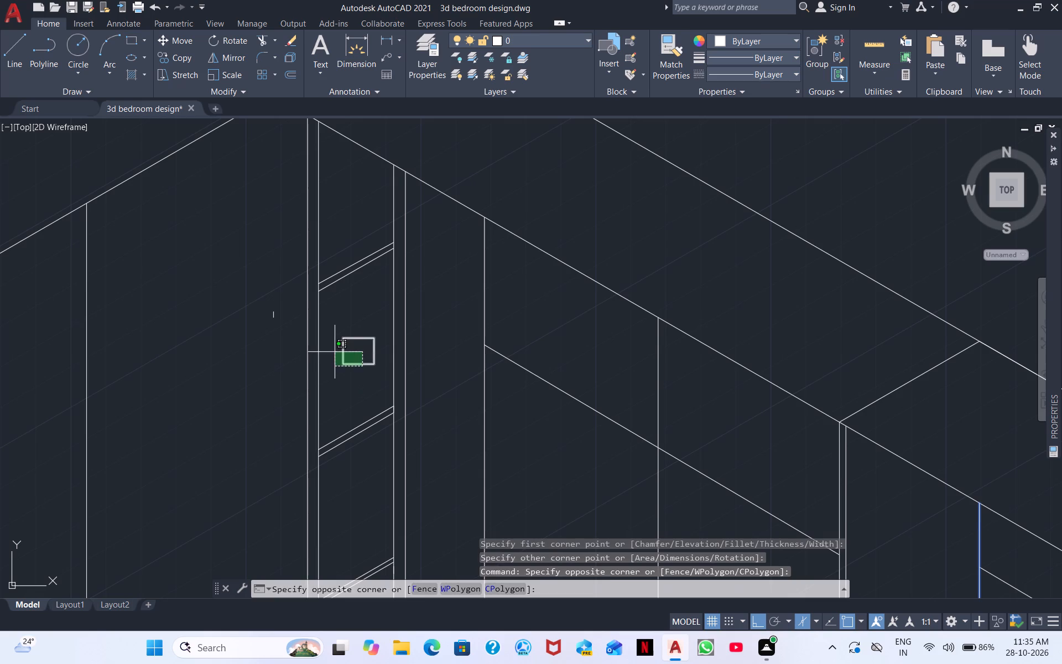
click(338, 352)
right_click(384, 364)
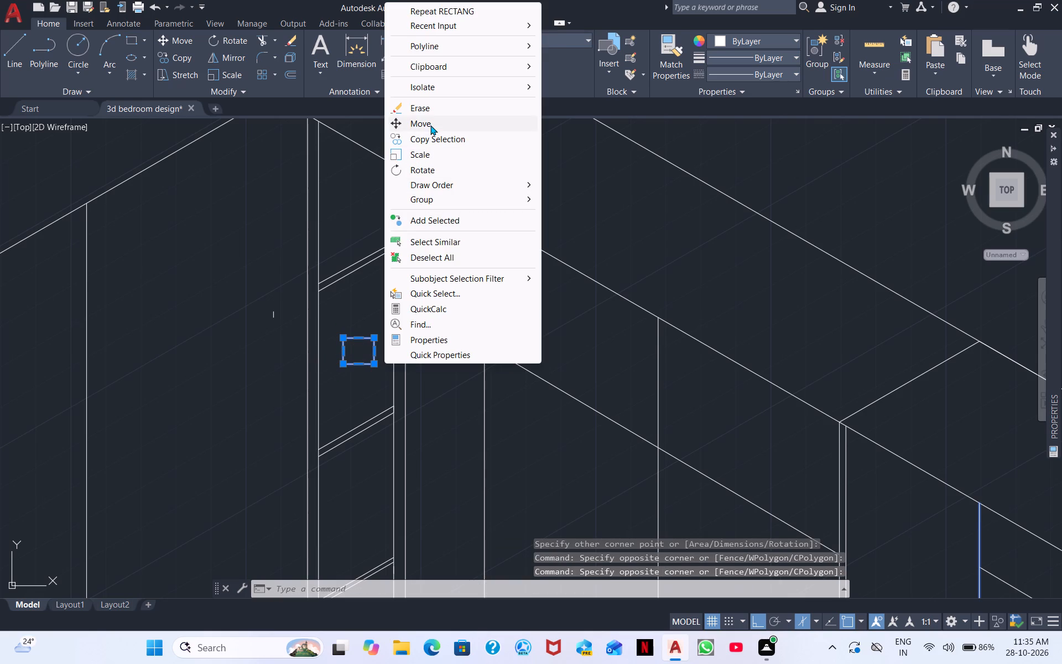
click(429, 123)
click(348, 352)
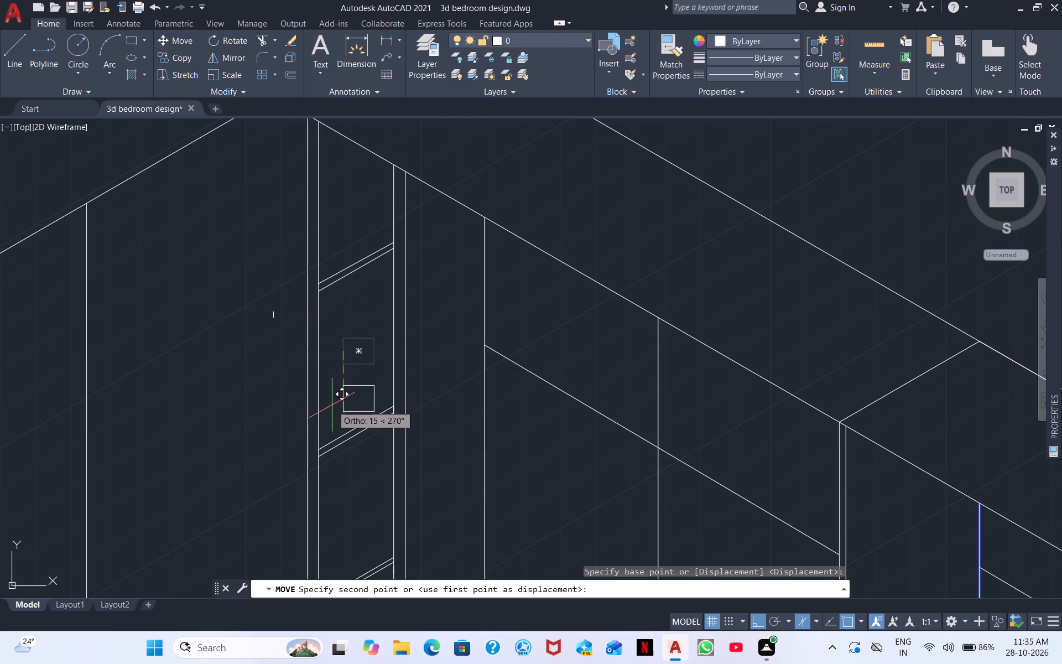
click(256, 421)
Erase the small rectangle together with the stray short vertical line above it on the wall panel.
drag(275, 418, 266, 403)
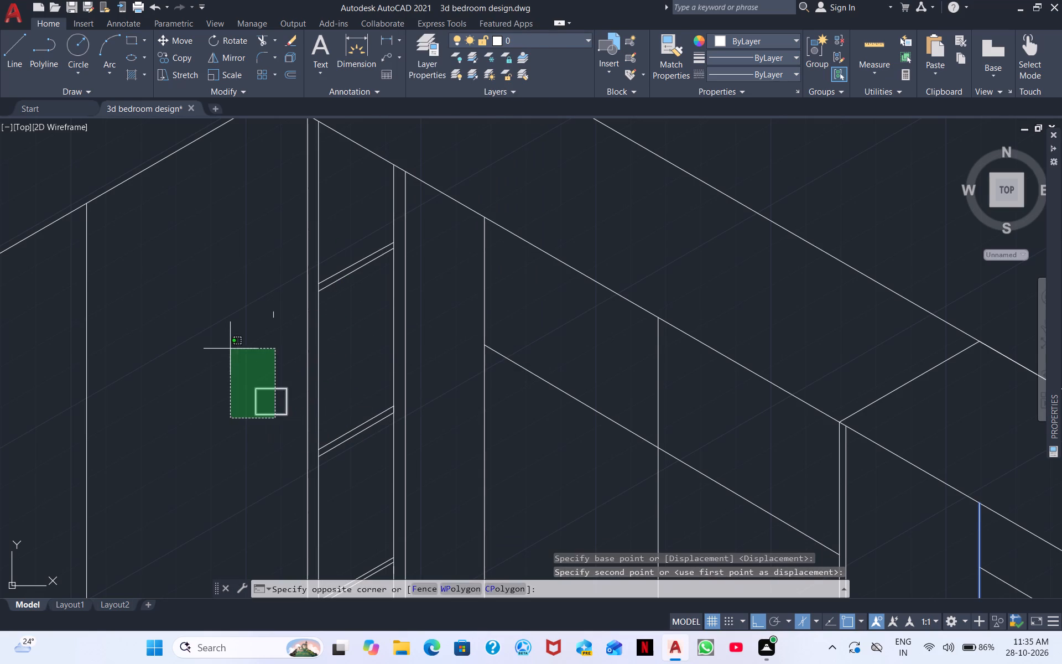
click(227, 343)
drag(270, 329, 216, 268)
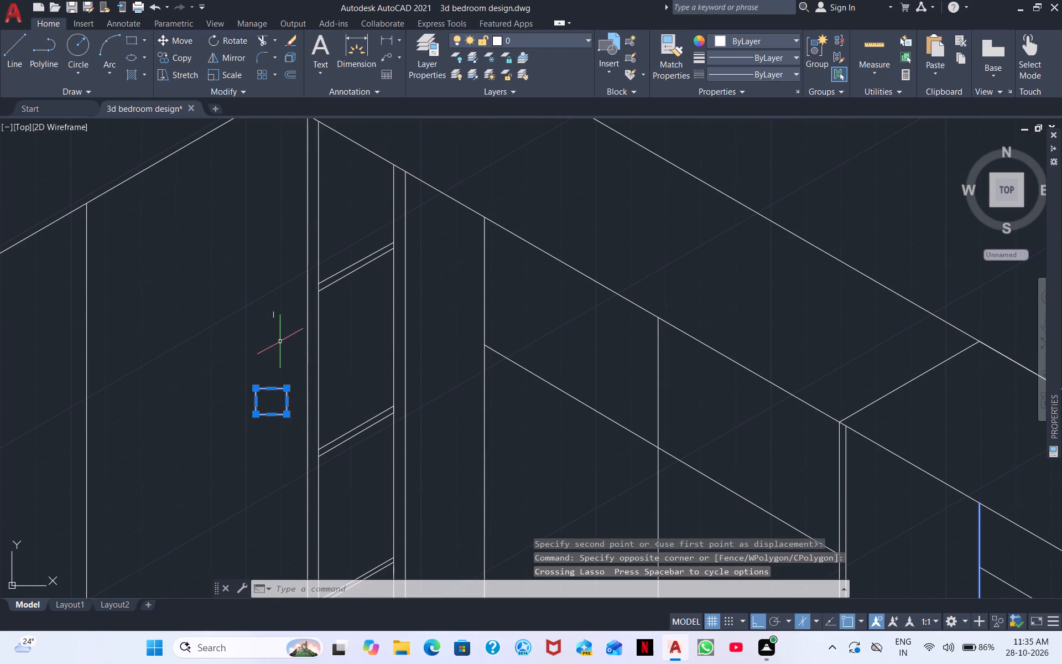
drag(280, 341, 265, 319)
click(241, 289)
right_click(205, 318)
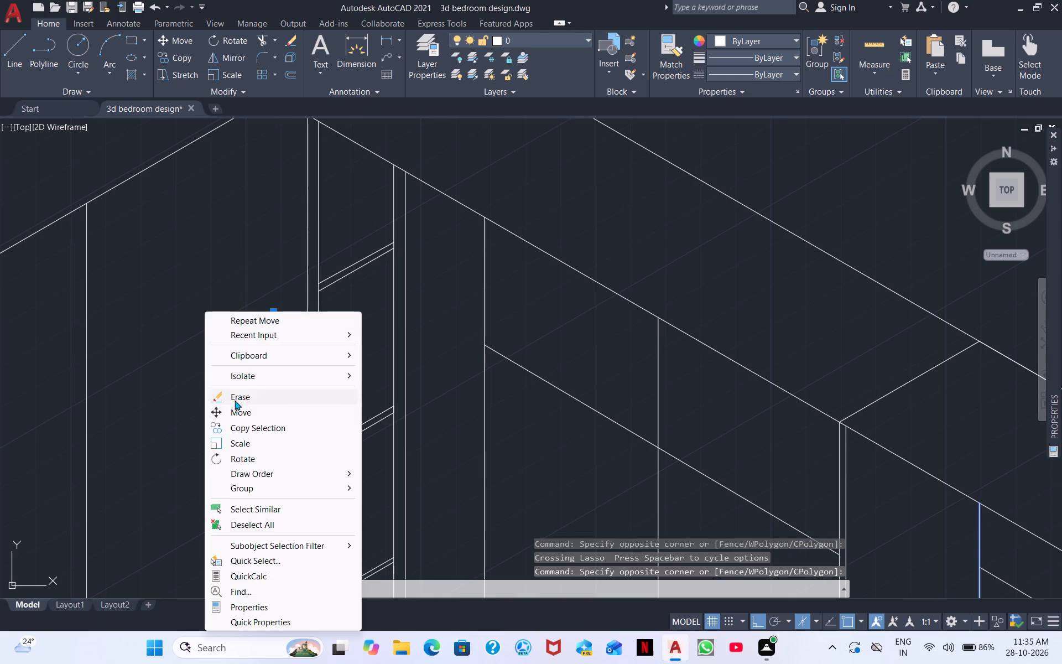
click(237, 398)
Erase the stray short slanted line inside the front pillow on the bed.
scroll(224, 373, down, 2)
middle_drag(202, 390, 256, 262)
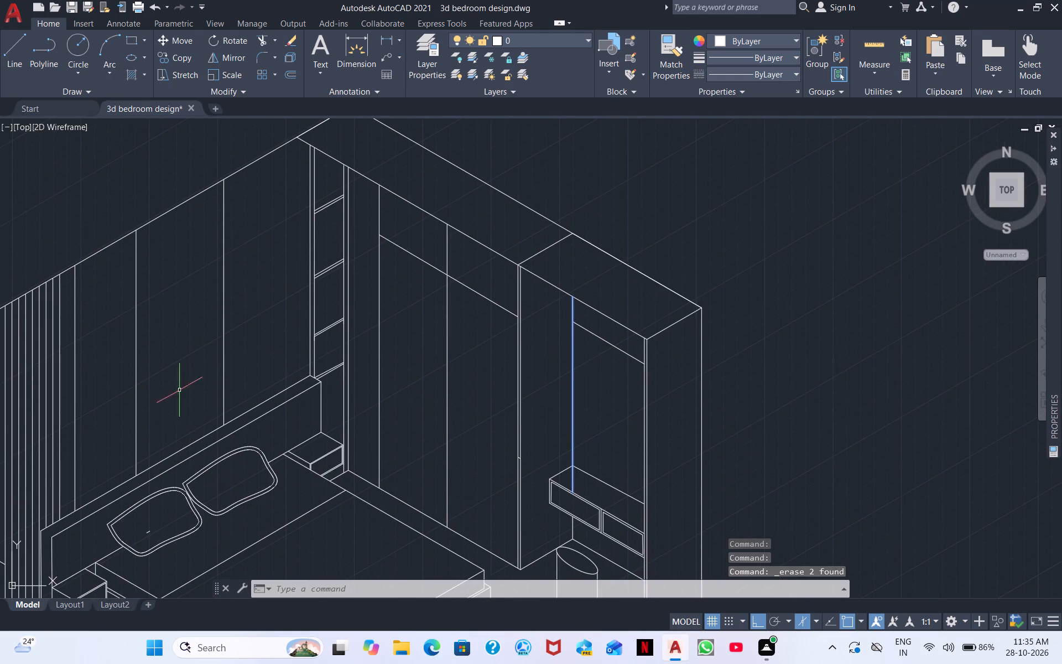
scroll(124, 511, up, 2)
middle_drag(162, 530, 181, 297)
click(219, 349)
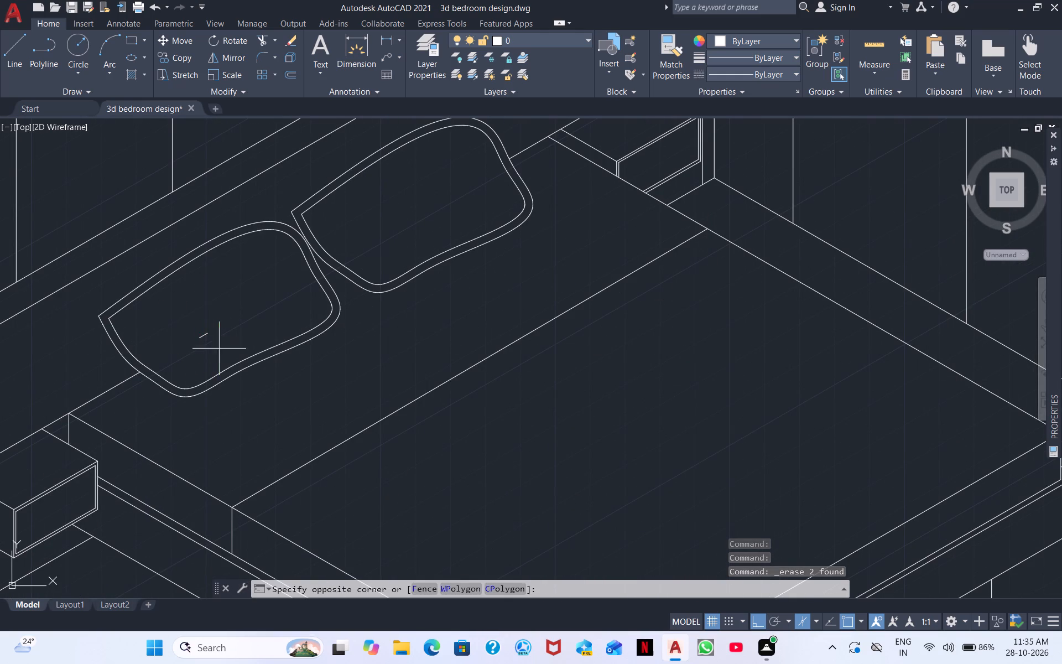
click(193, 325)
right_click(221, 307)
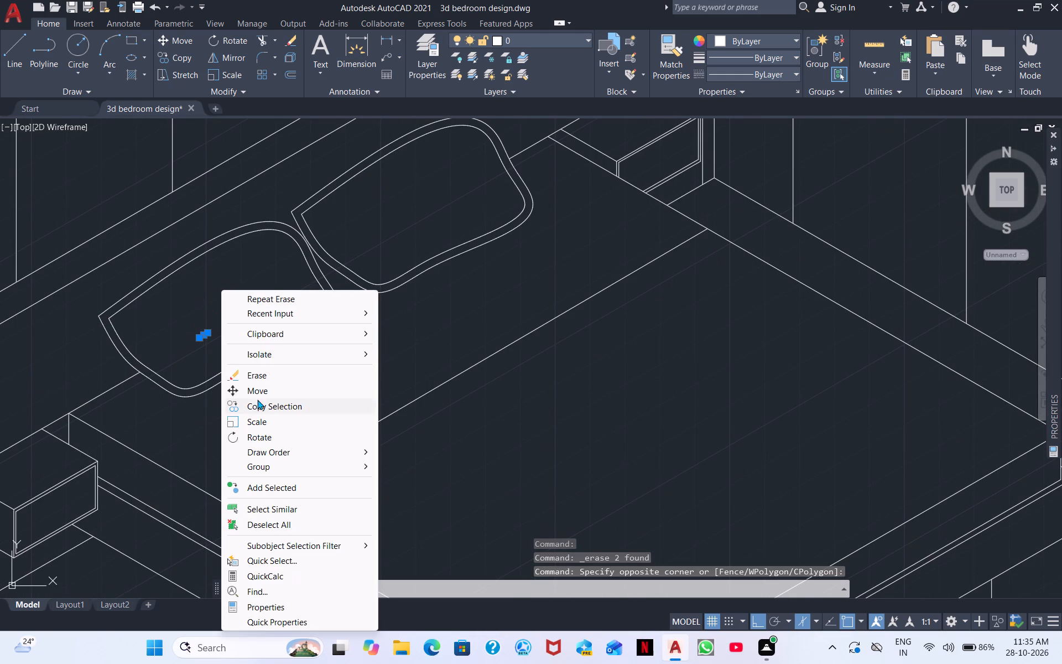
click(260, 376)
Examine the rear pillow, the bedside drawer, the tall open shelf unit and the wardrobe linework.
scroll(262, 367, down, 1)
middle_drag(399, 263, 61, 407)
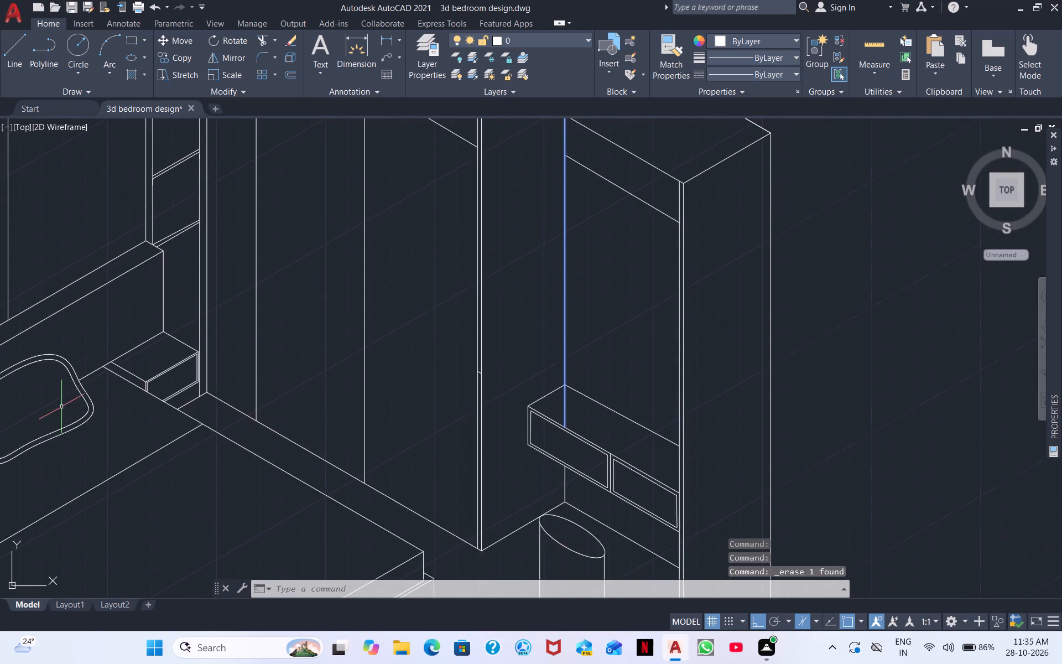
scroll(61, 407, up, 2)
scroll(128, 335, down, 2)
middle_drag(70, 376, 269, 321)
middle_drag(269, 321, 243, 386)
scroll(243, 355, up, 2)
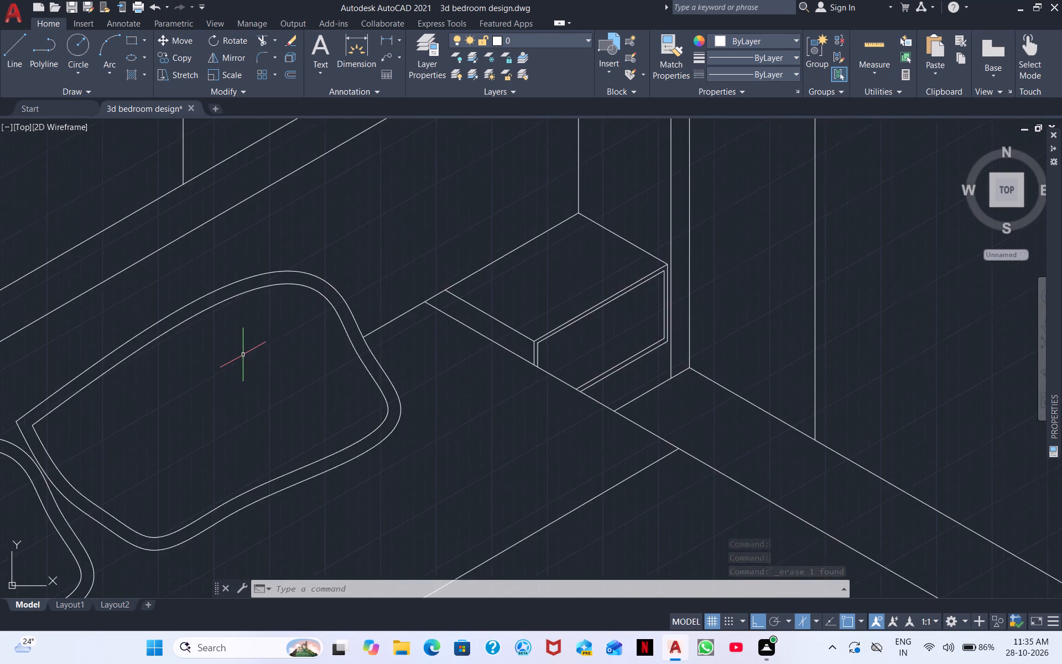
scroll(274, 345, down, 3)
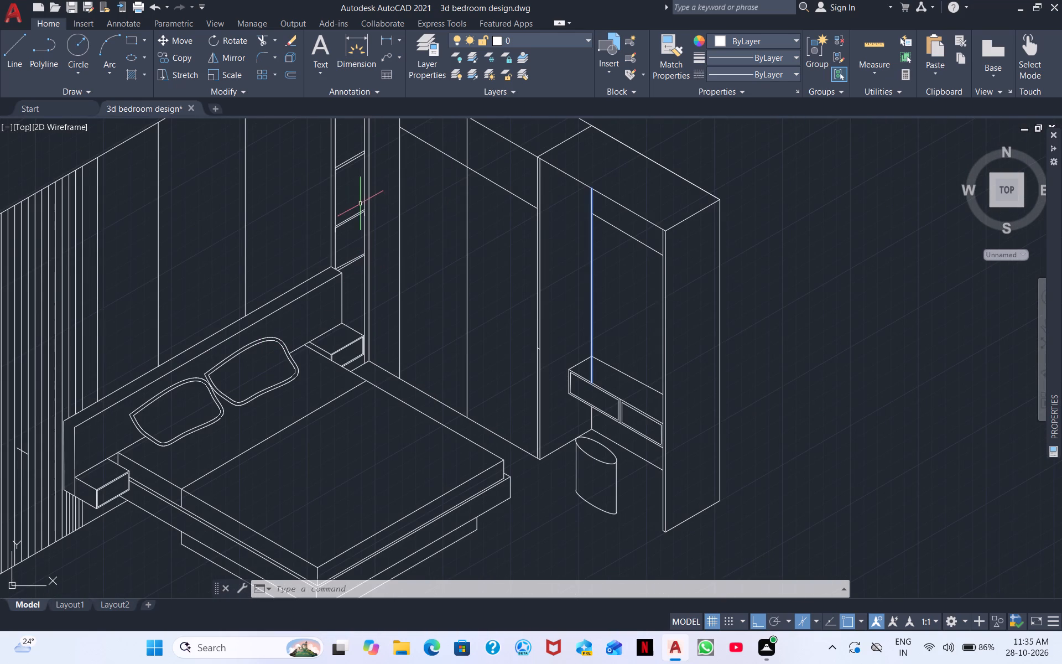
middle_drag(287, 369, 227, 455)
middle_drag(278, 288, 247, 371)
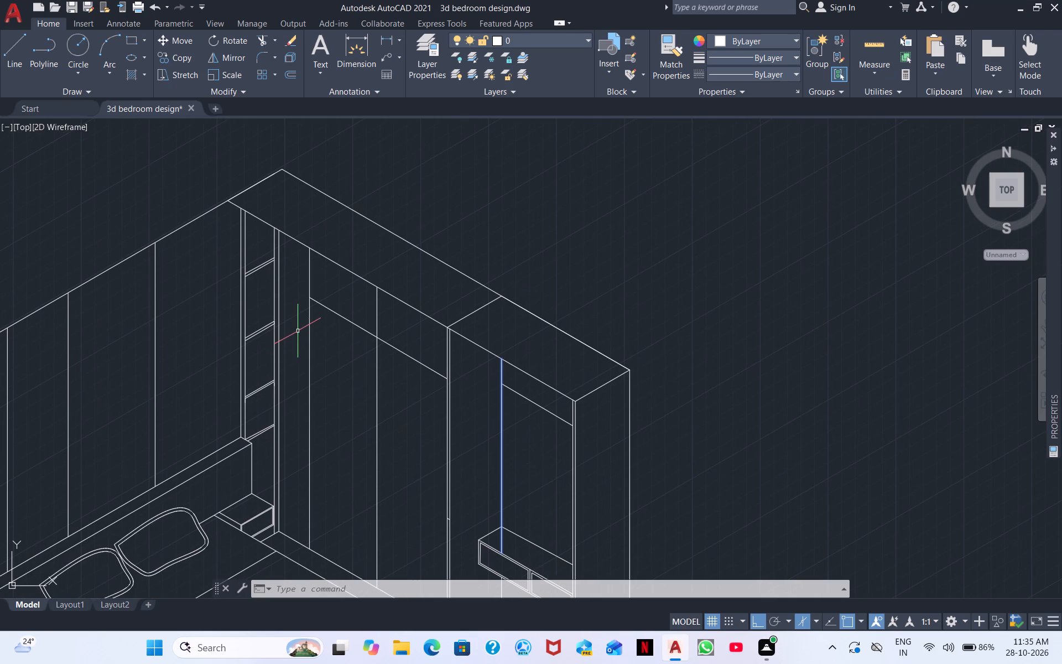
scroll(274, 290, up, 3)
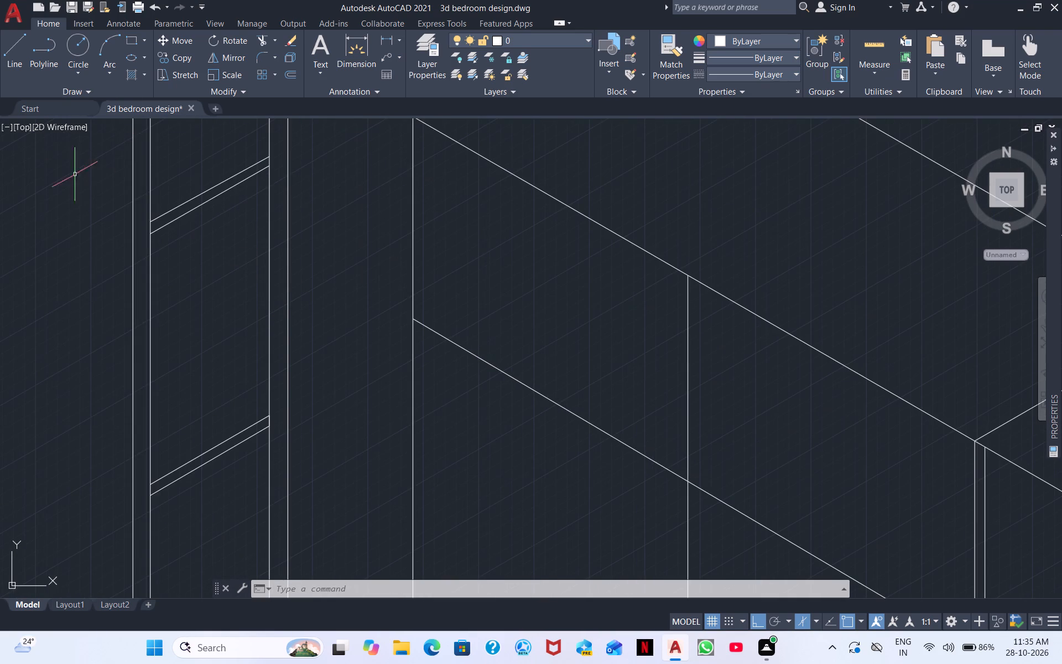
scroll(146, 206, down, 1)
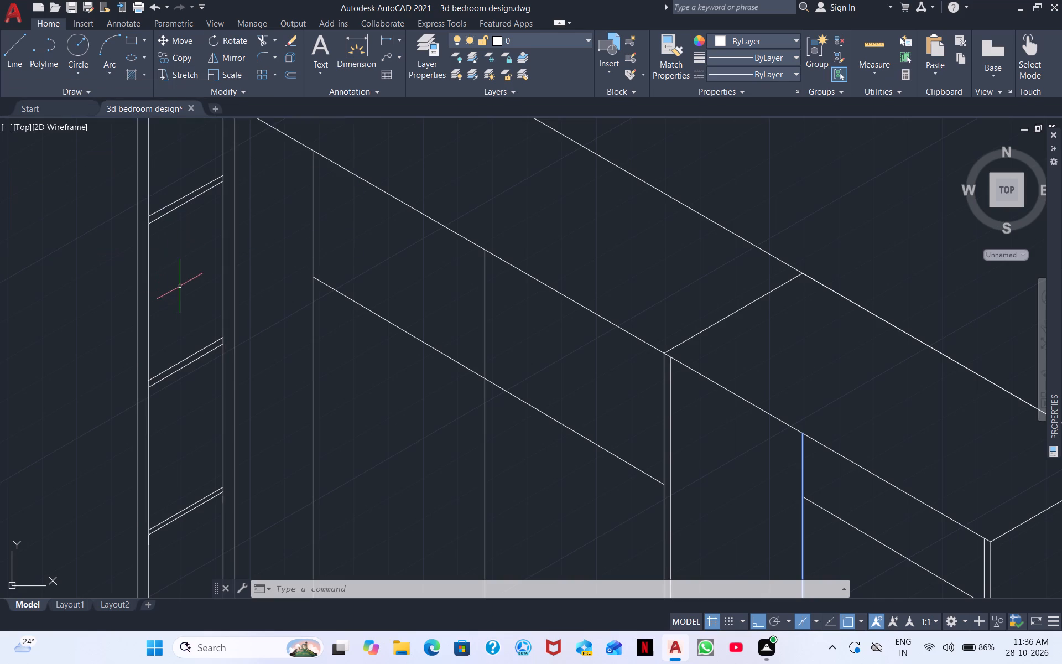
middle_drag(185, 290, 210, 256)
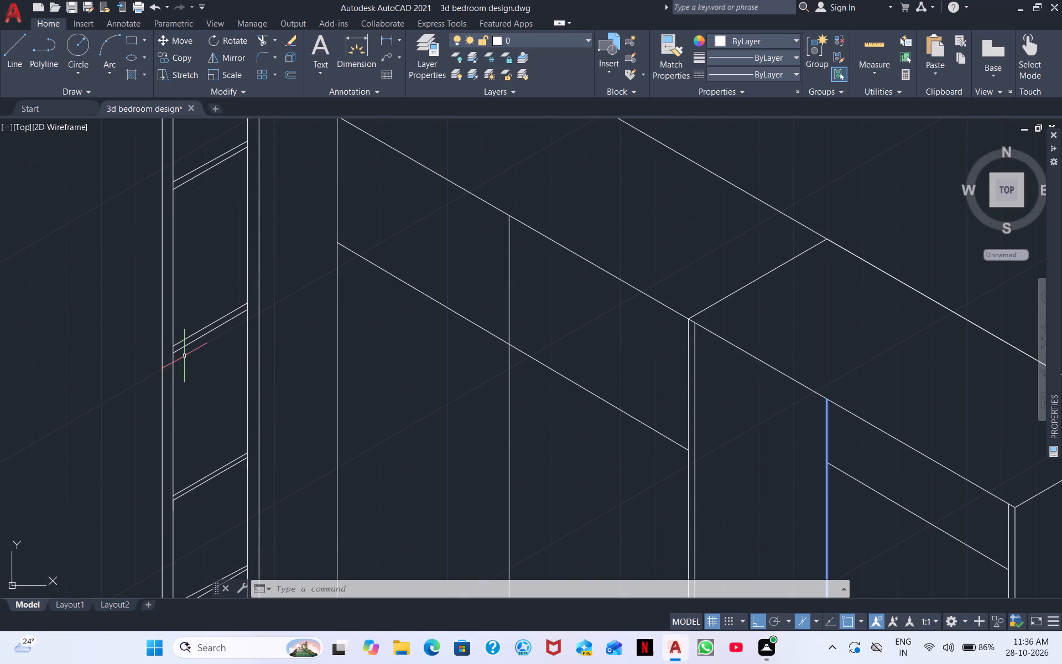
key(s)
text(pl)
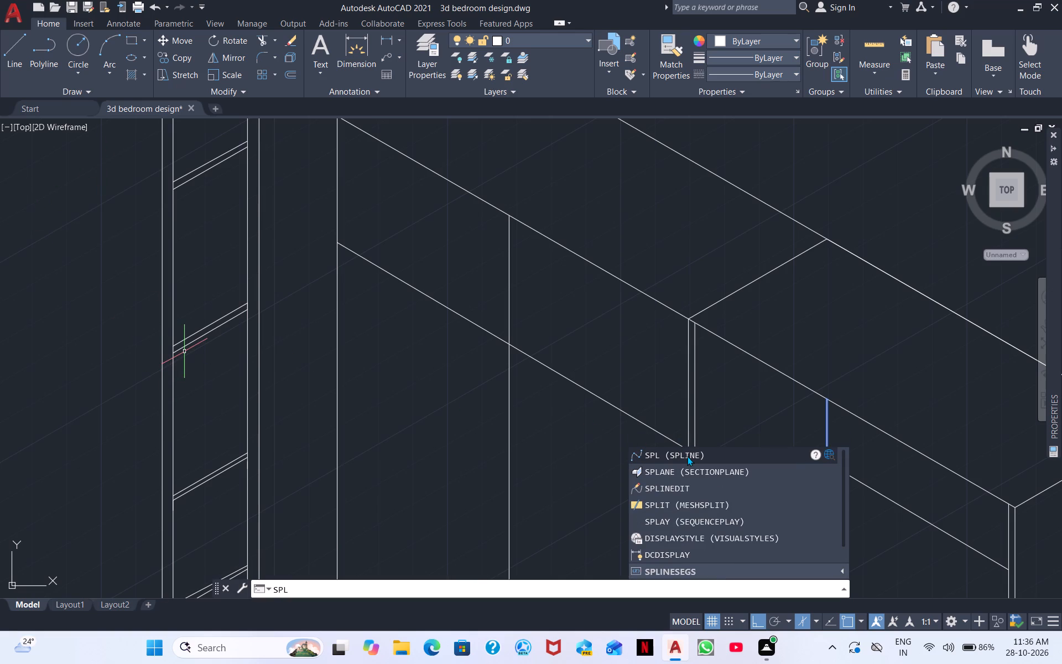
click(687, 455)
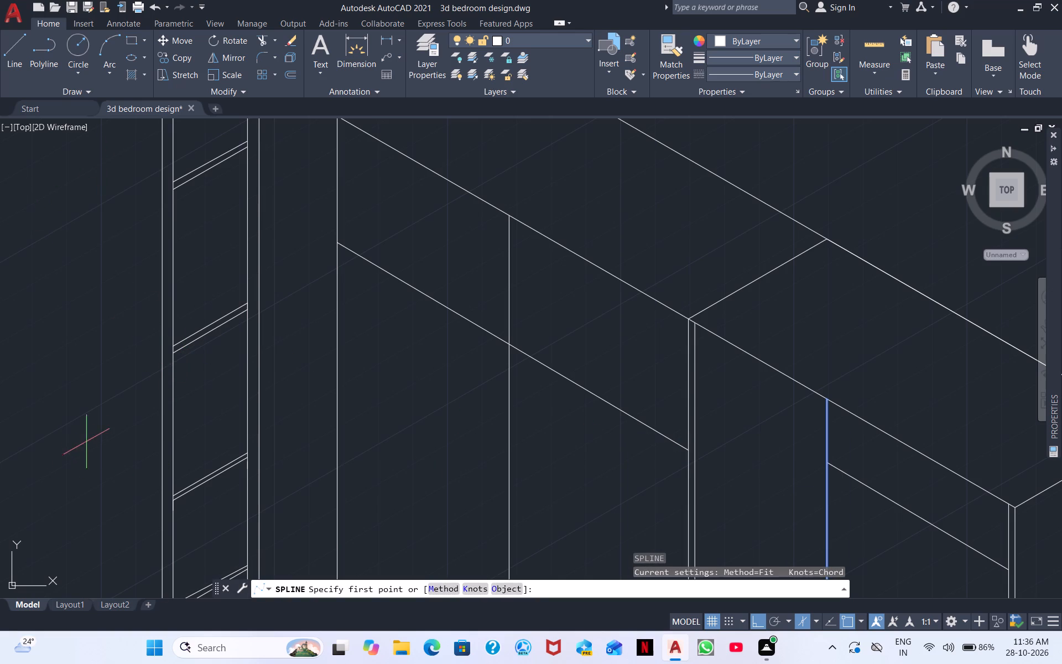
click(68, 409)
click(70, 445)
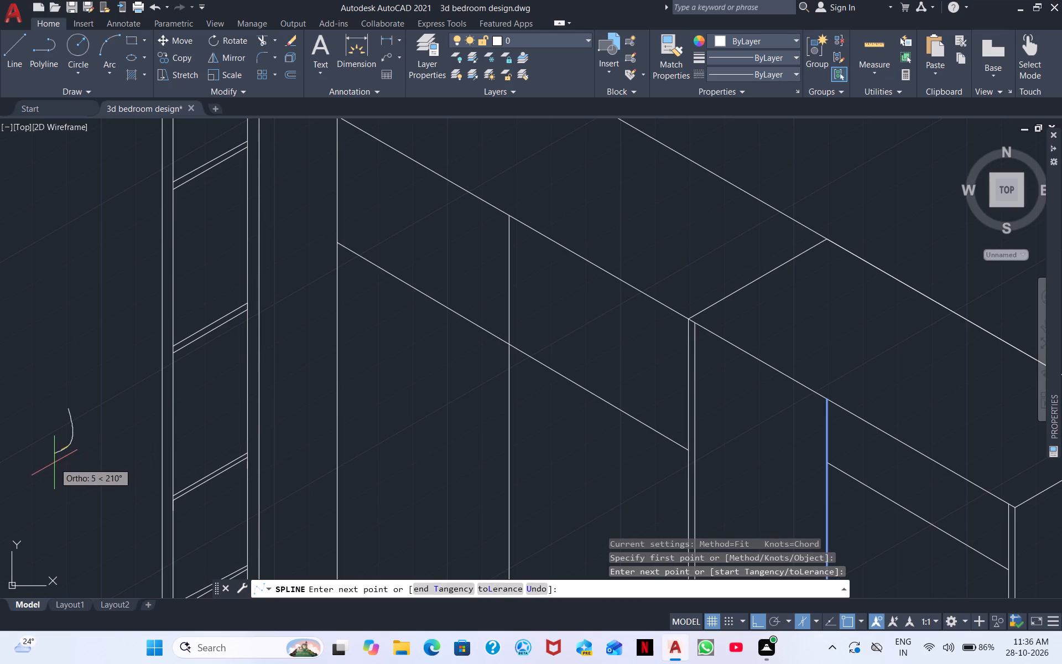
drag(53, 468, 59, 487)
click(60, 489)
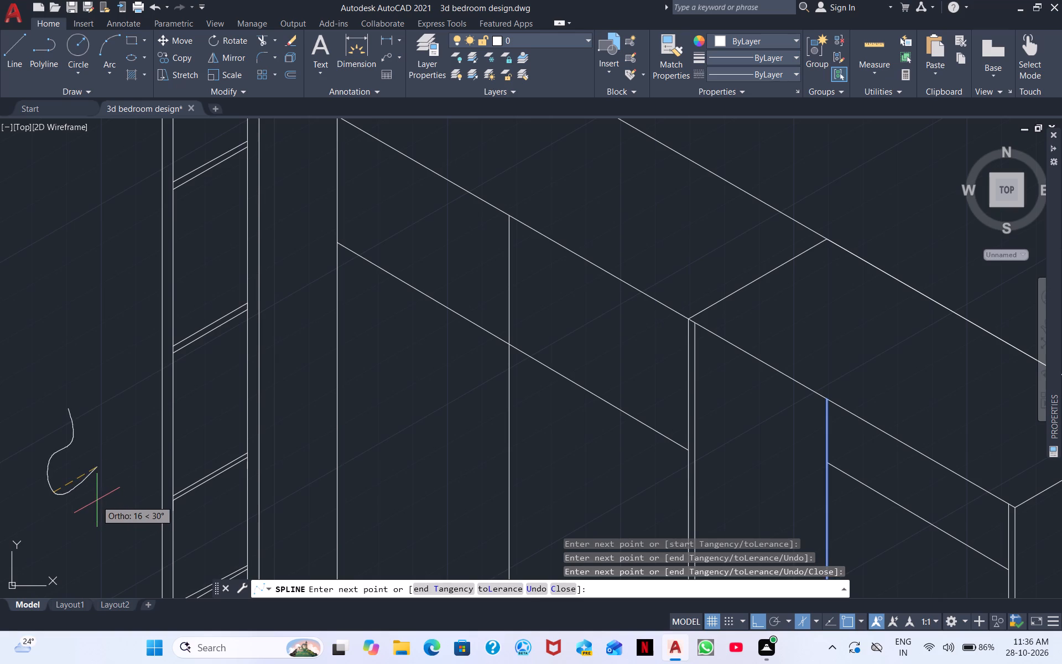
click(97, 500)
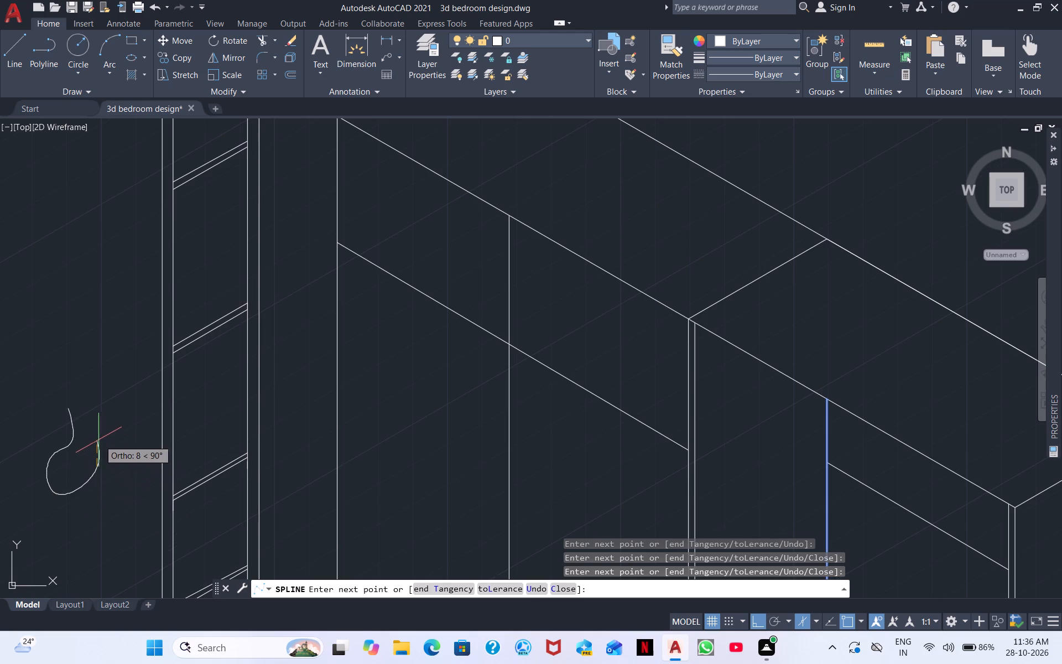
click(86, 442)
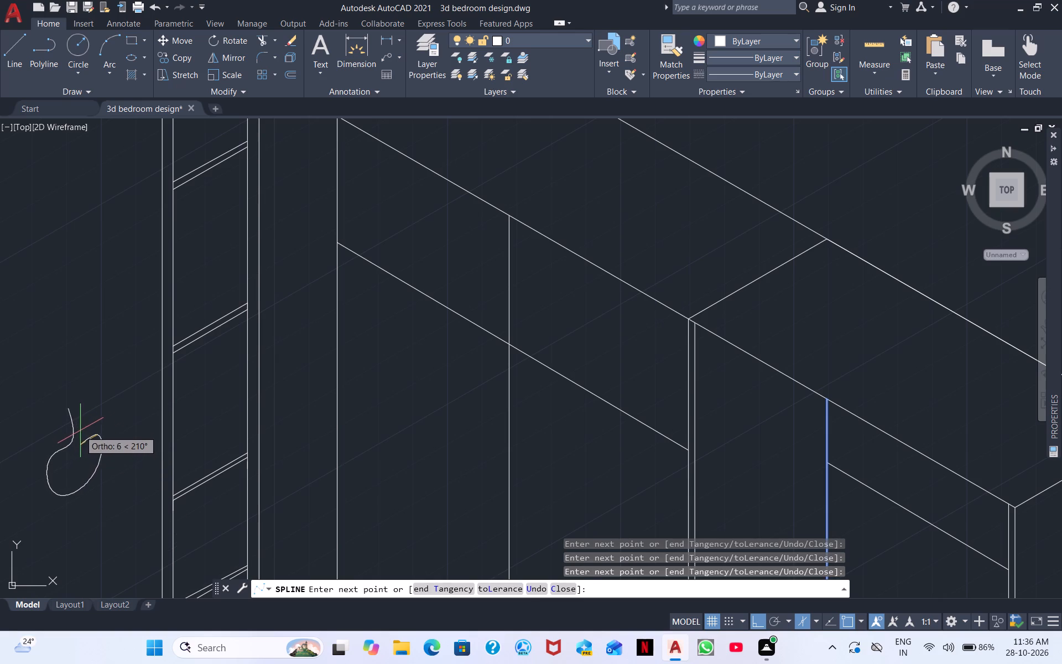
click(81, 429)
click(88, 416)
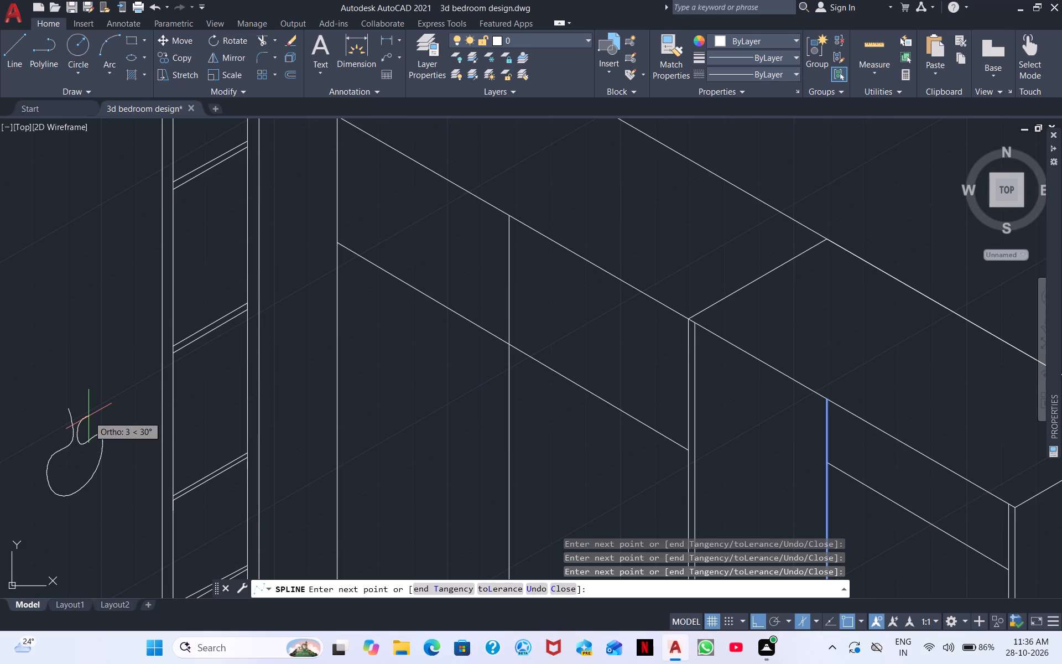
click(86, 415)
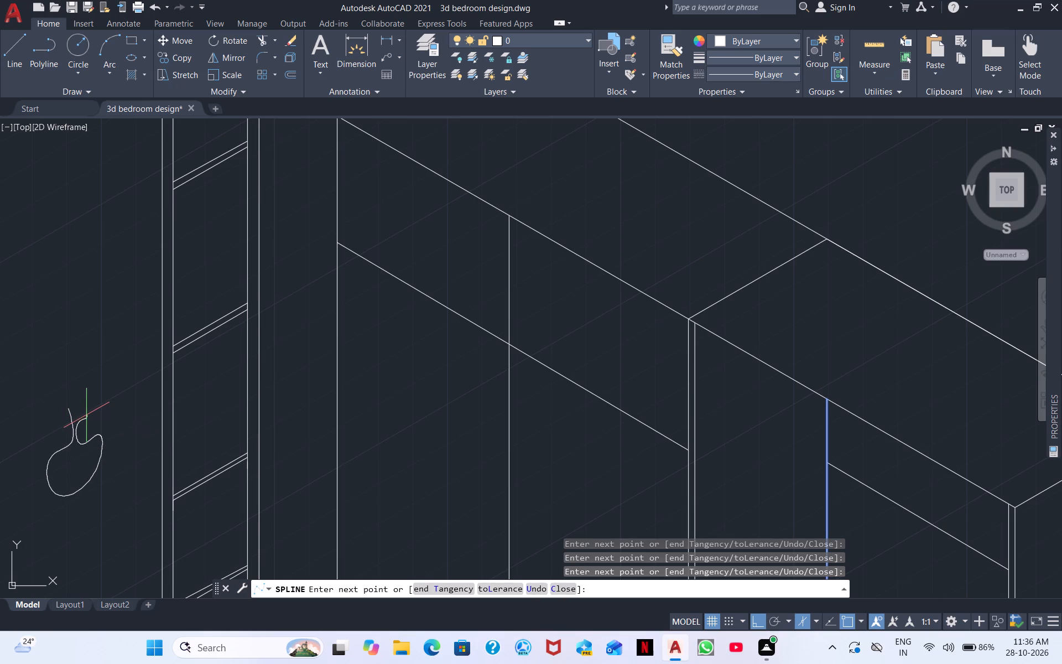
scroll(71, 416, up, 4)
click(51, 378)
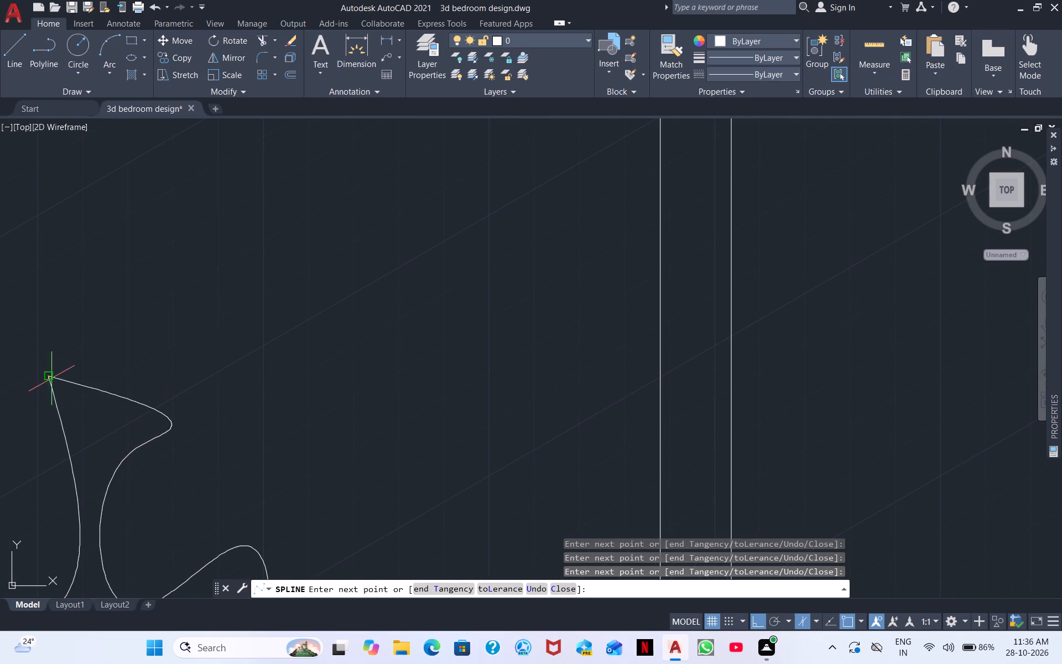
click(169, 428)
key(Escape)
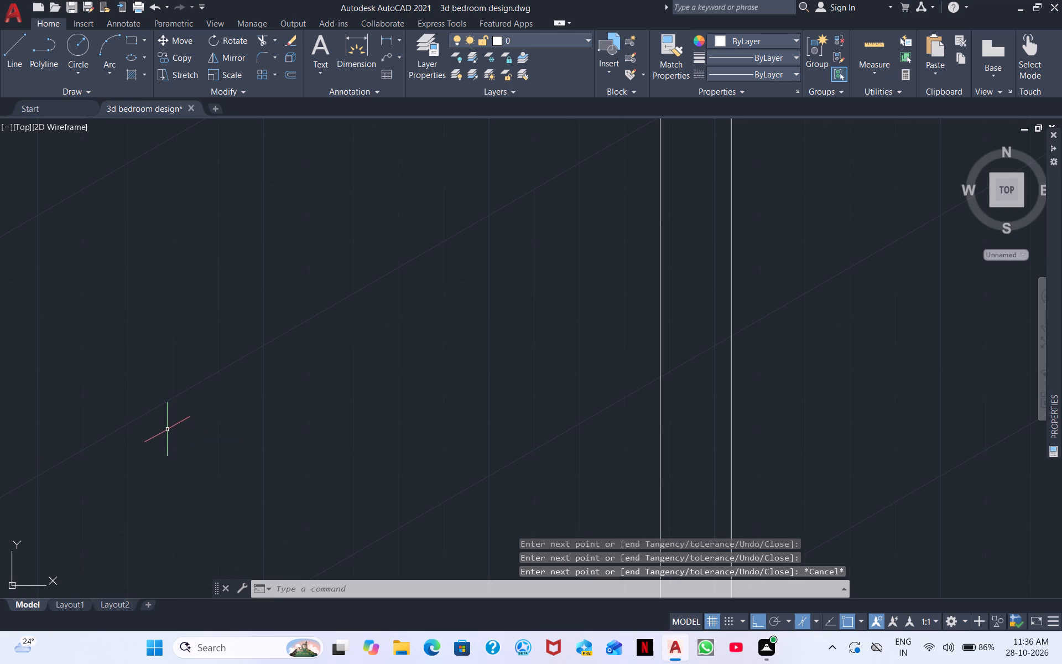
Draw a freehand fit-point spline outlining a vase with a narrow neck, round body and open mouth beside the tall shelf unit.
right_click(196, 439)
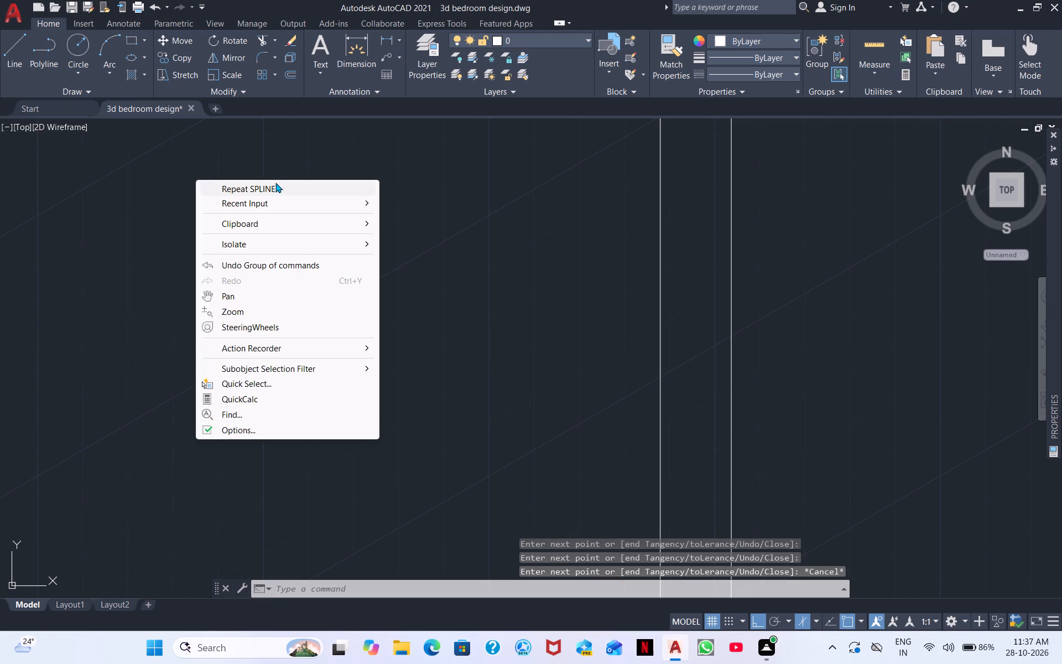
click(275, 183)
click(91, 291)
click(102, 360)
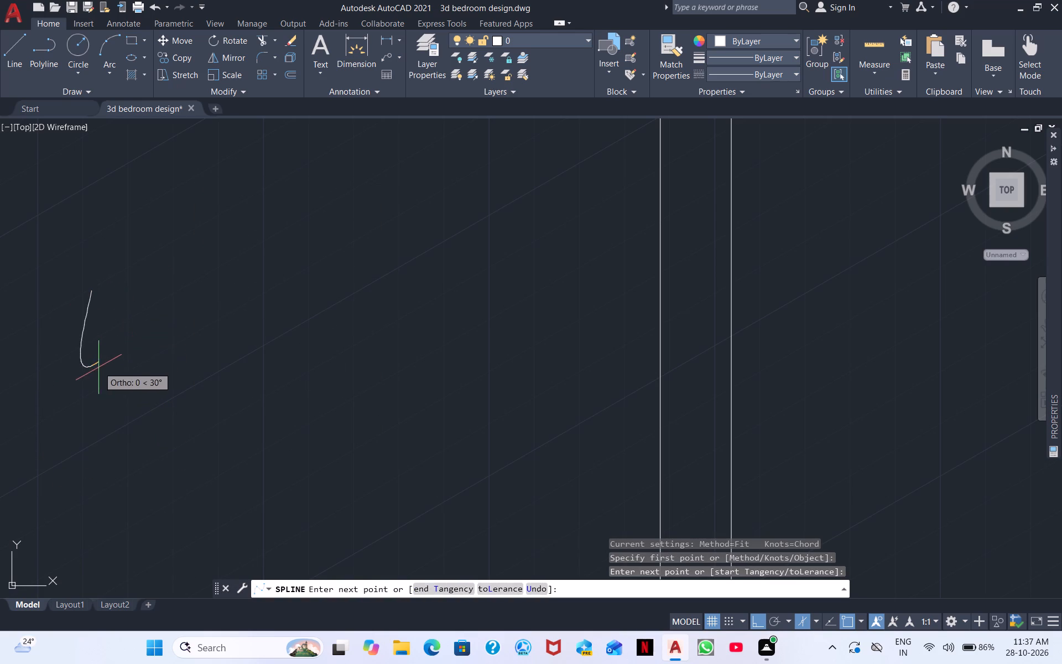
click(38, 425)
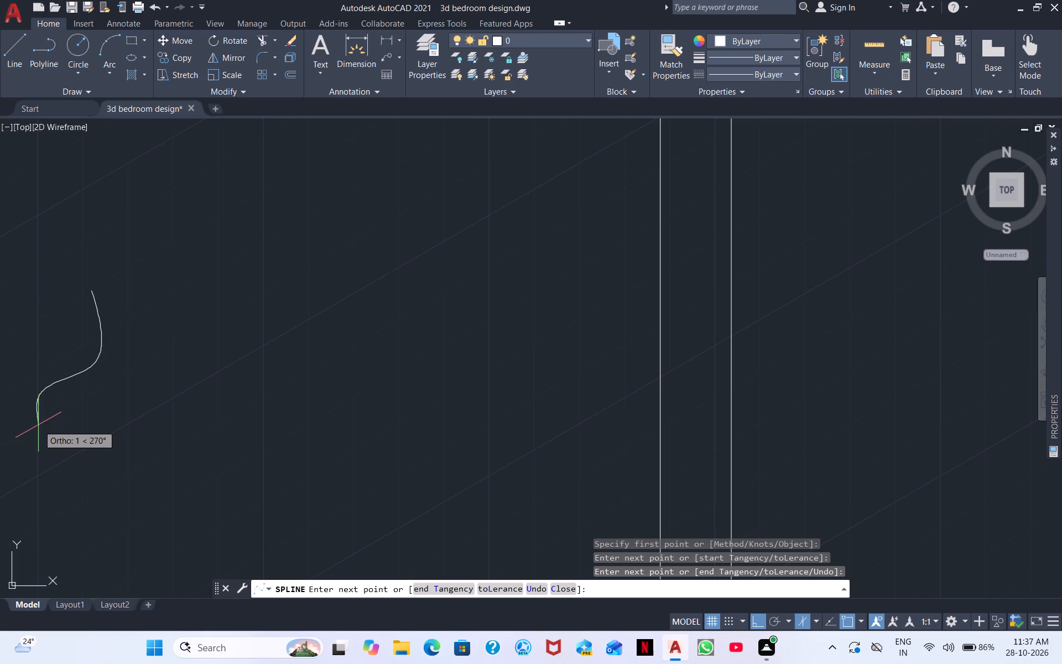
click(150, 491)
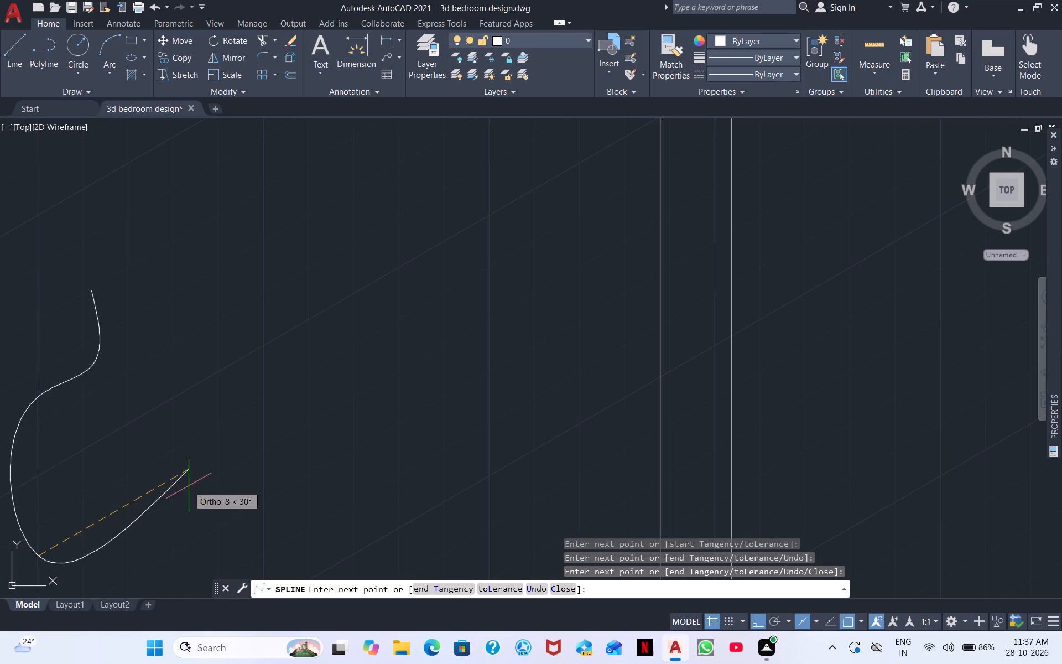
click(202, 466)
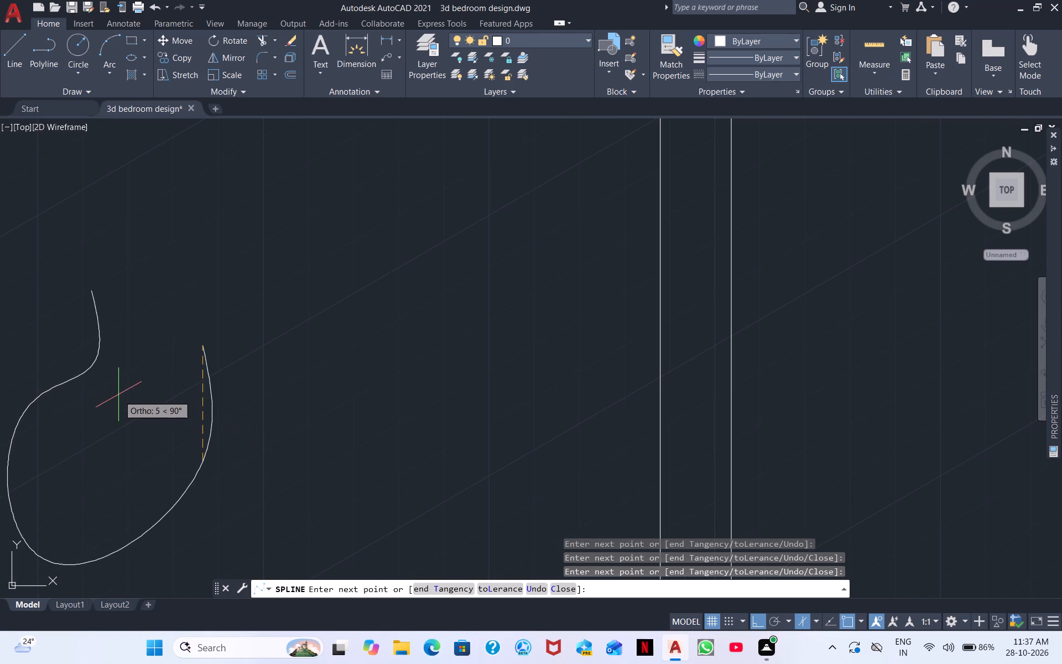
click(119, 390)
click(121, 324)
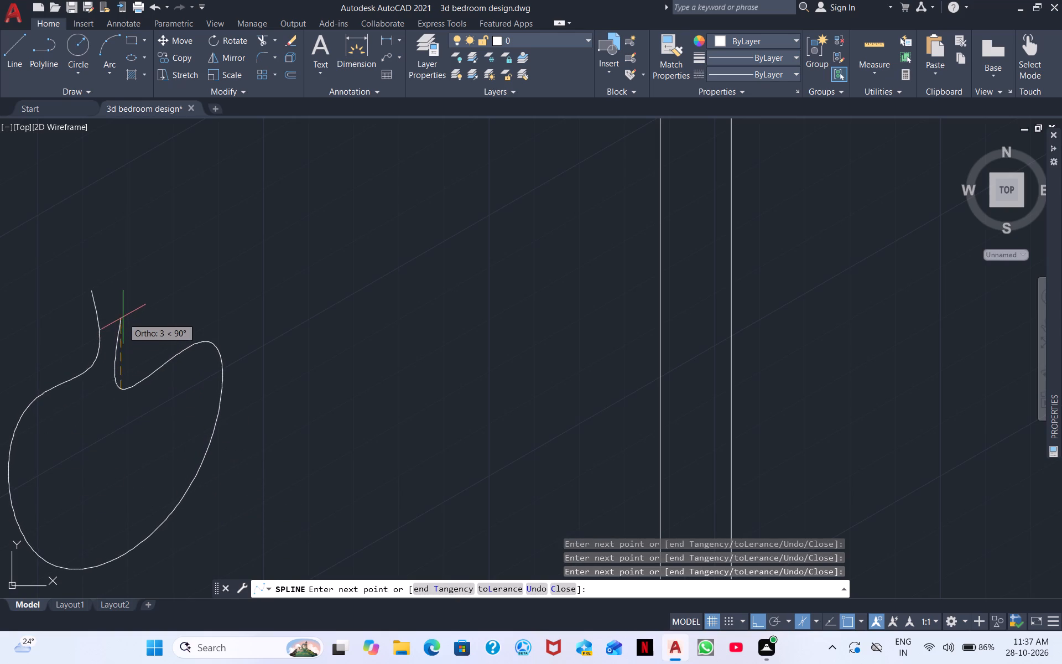
click(126, 308)
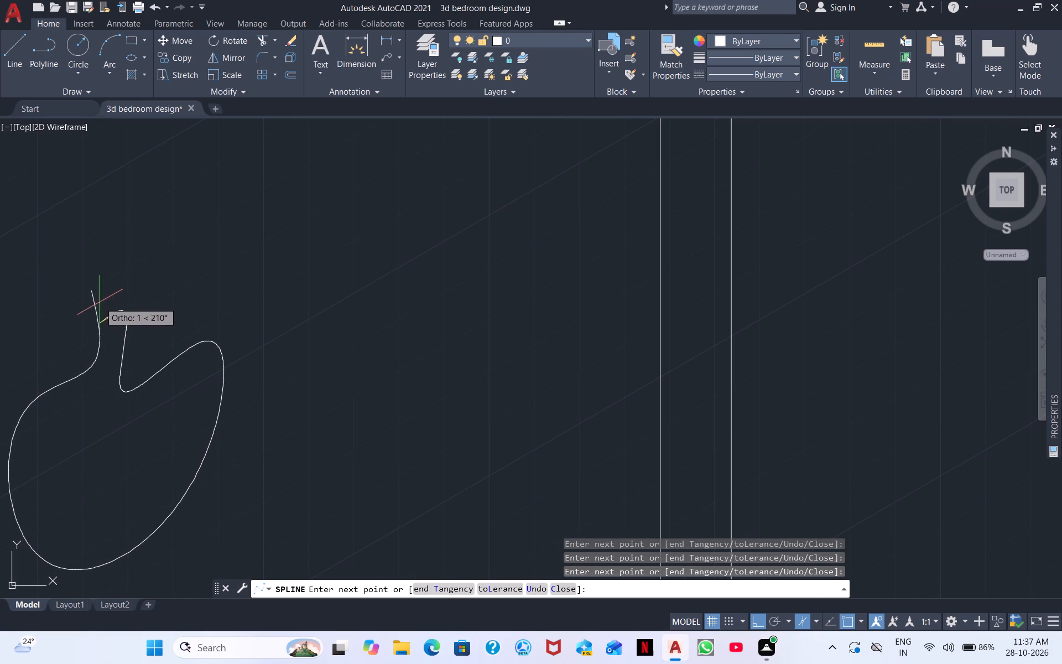
click(136, 303)
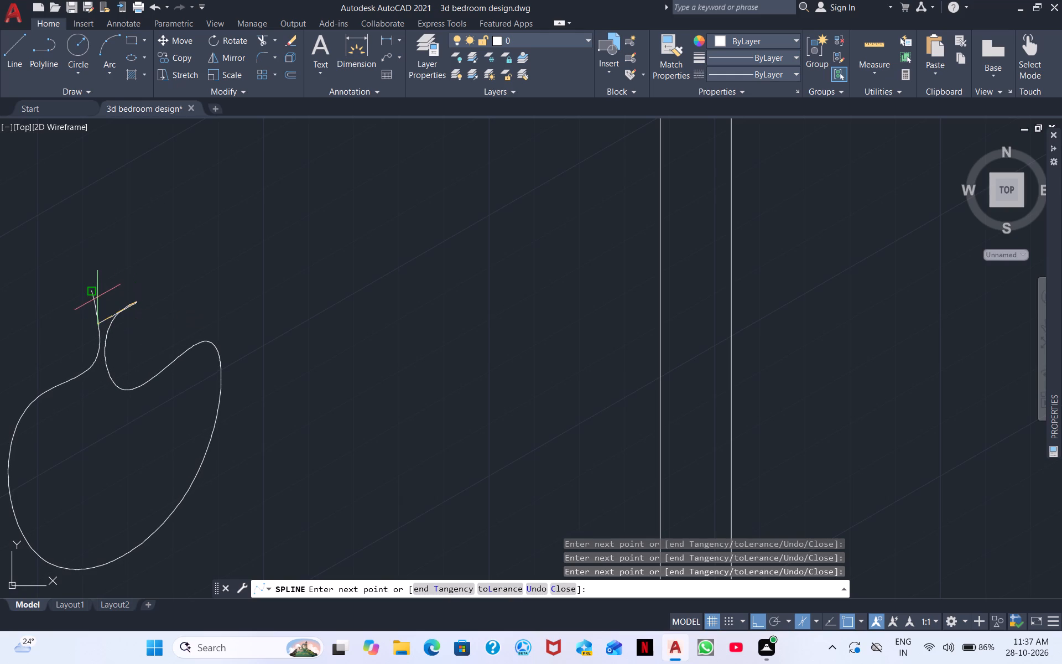
click(95, 294)
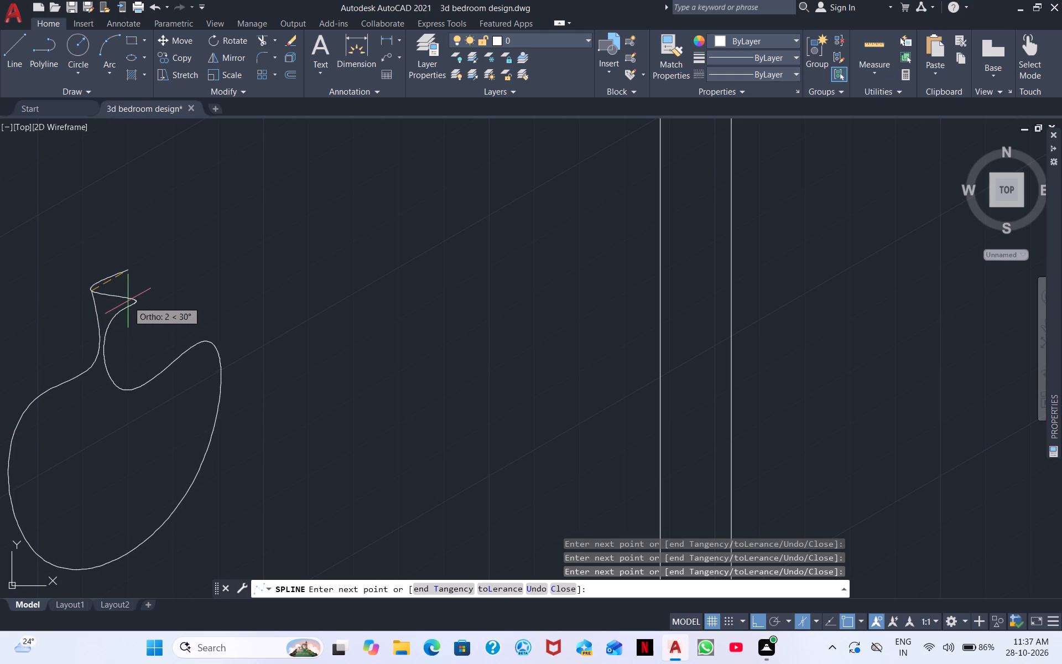
click(135, 300)
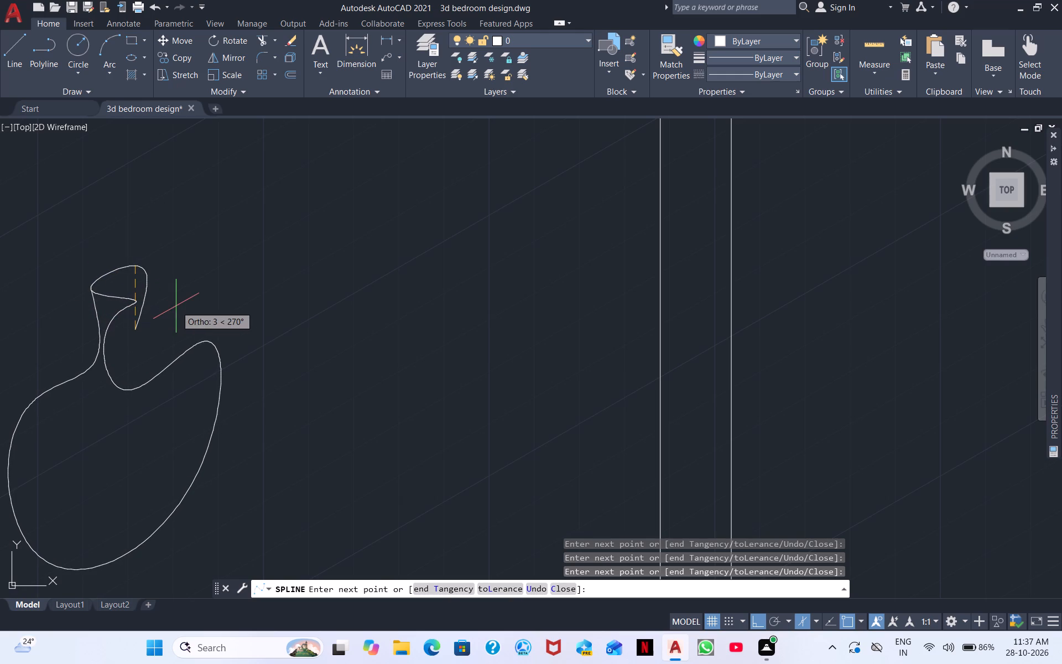
right_click(176, 306)
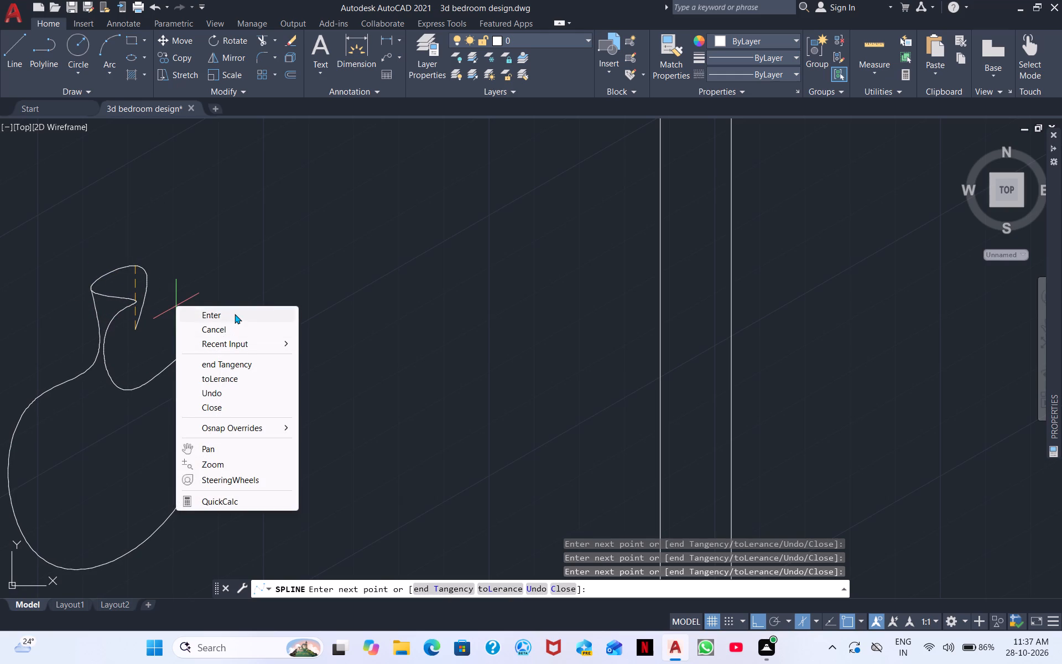
click(235, 314)
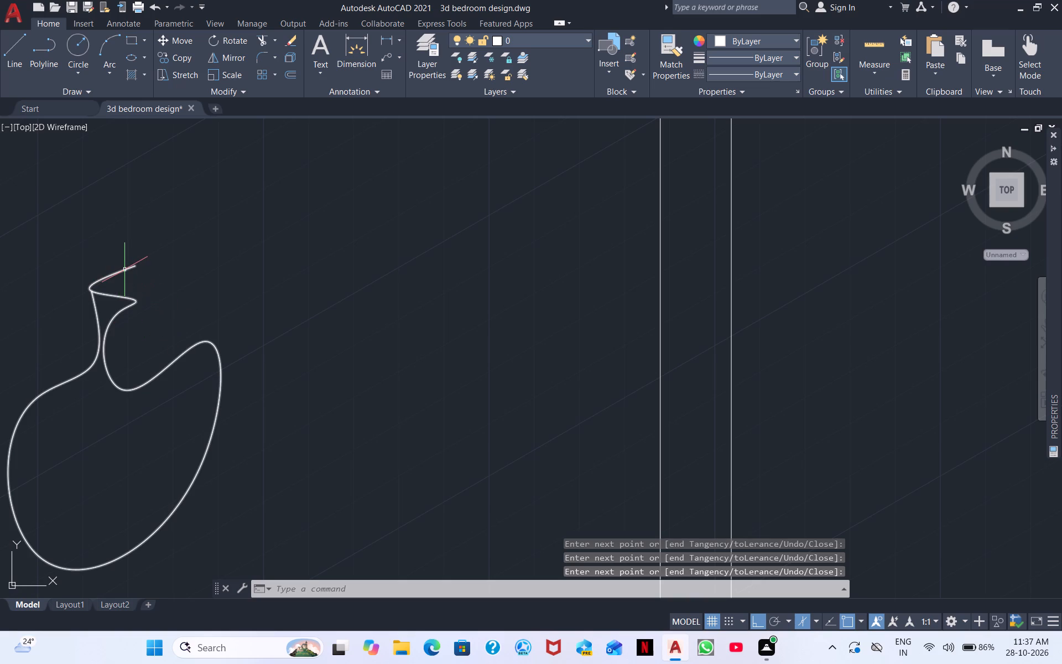
Stretch the vase spline's fit points to straighten the neck's right side and bring the loose rim end onto the mouth's right corner.
click(105, 368)
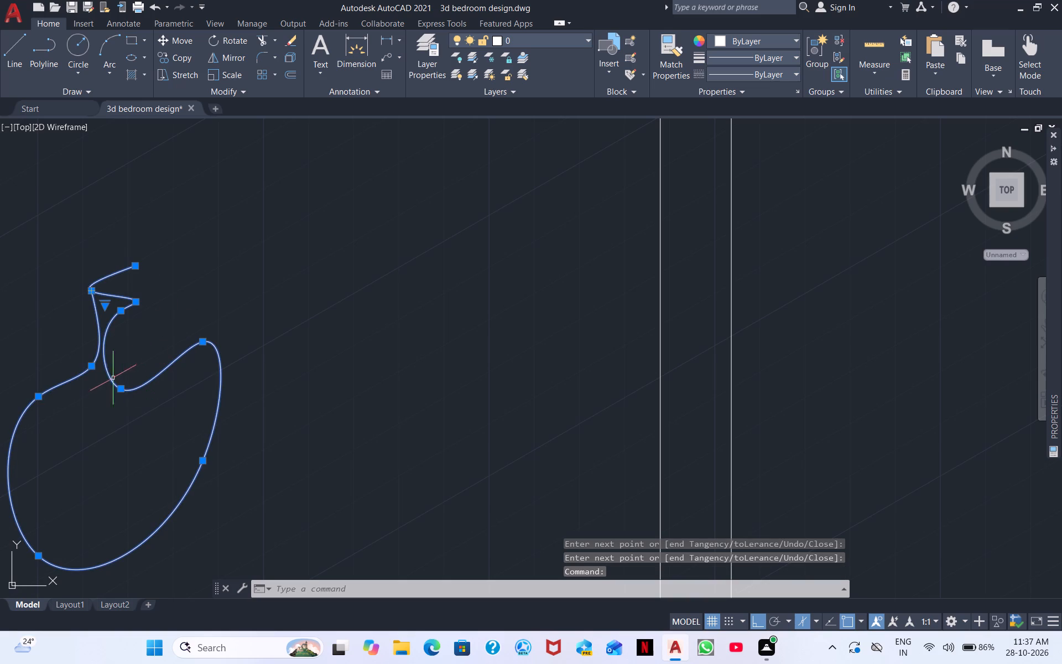
click(121, 390)
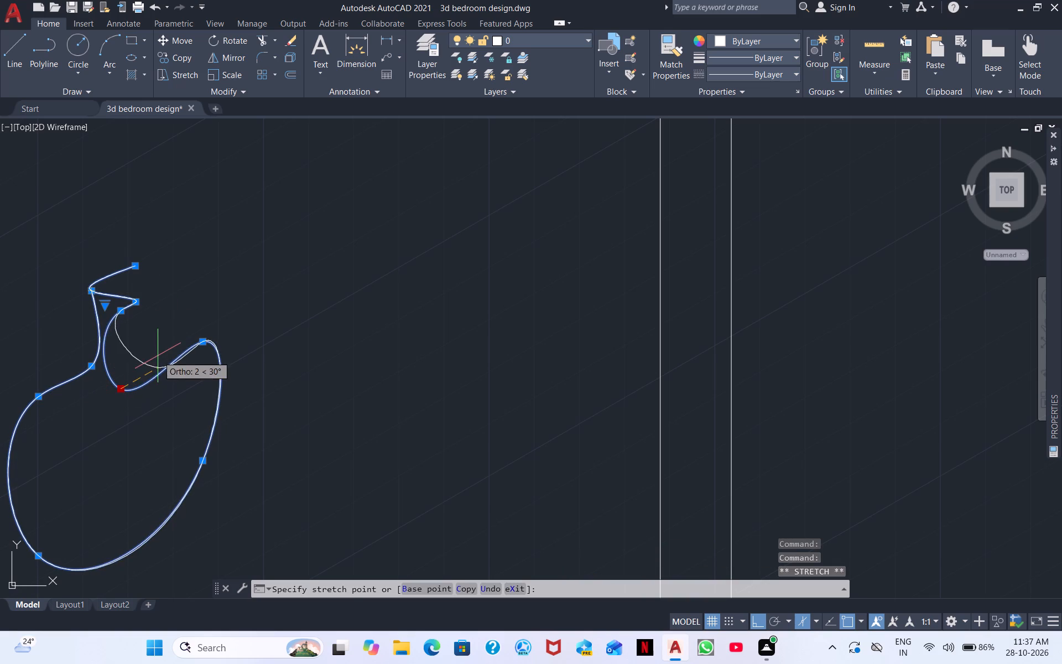
click(153, 364)
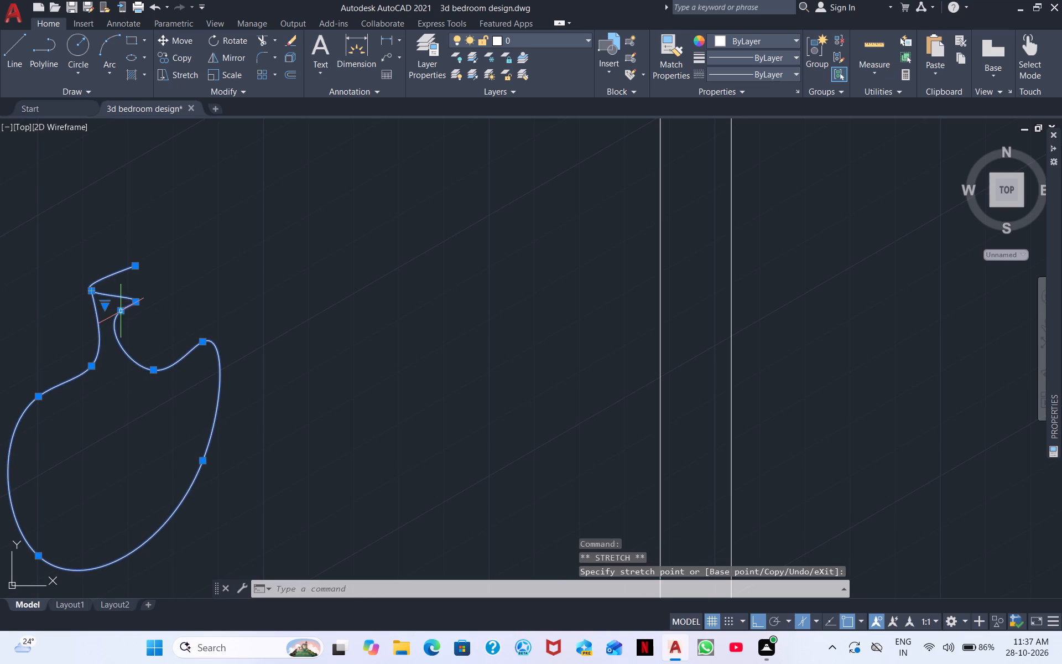
click(119, 308)
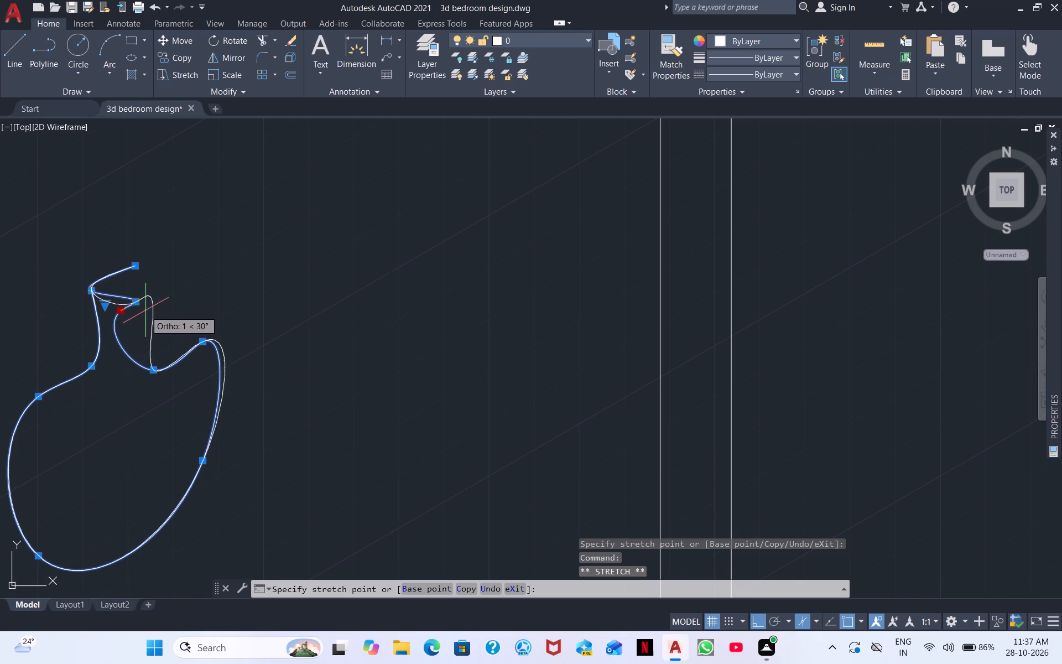
click(145, 310)
click(138, 262)
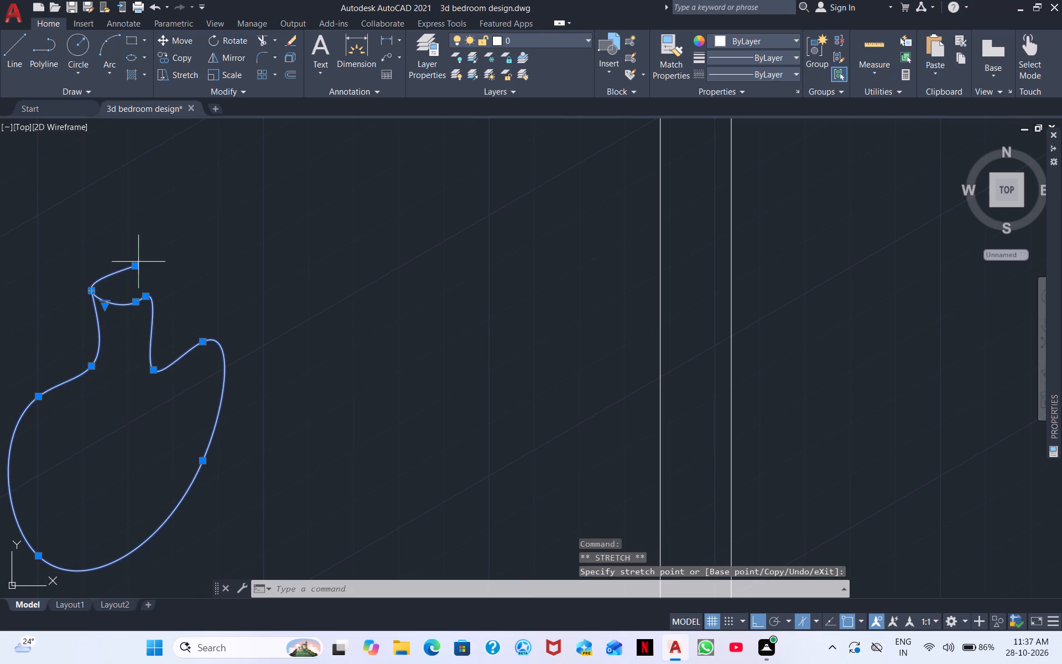
drag(134, 266, 138, 278)
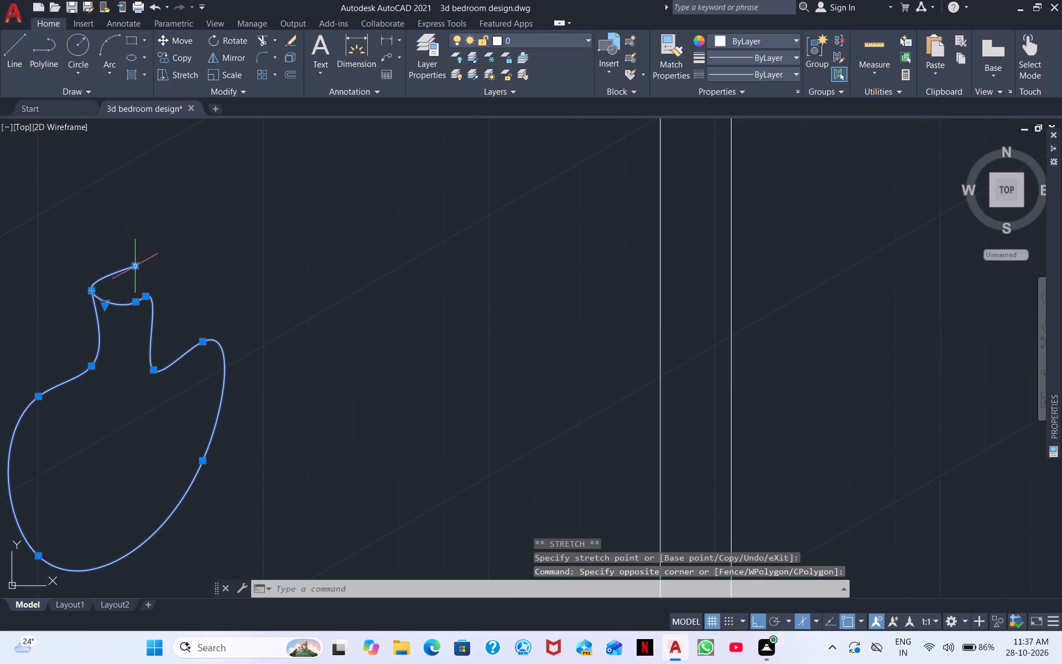
drag(135, 266, 149, 294)
click(149, 294)
Stretch the fit points on the right side of the vase body to lower the shoulder and round out the base.
click(206, 344)
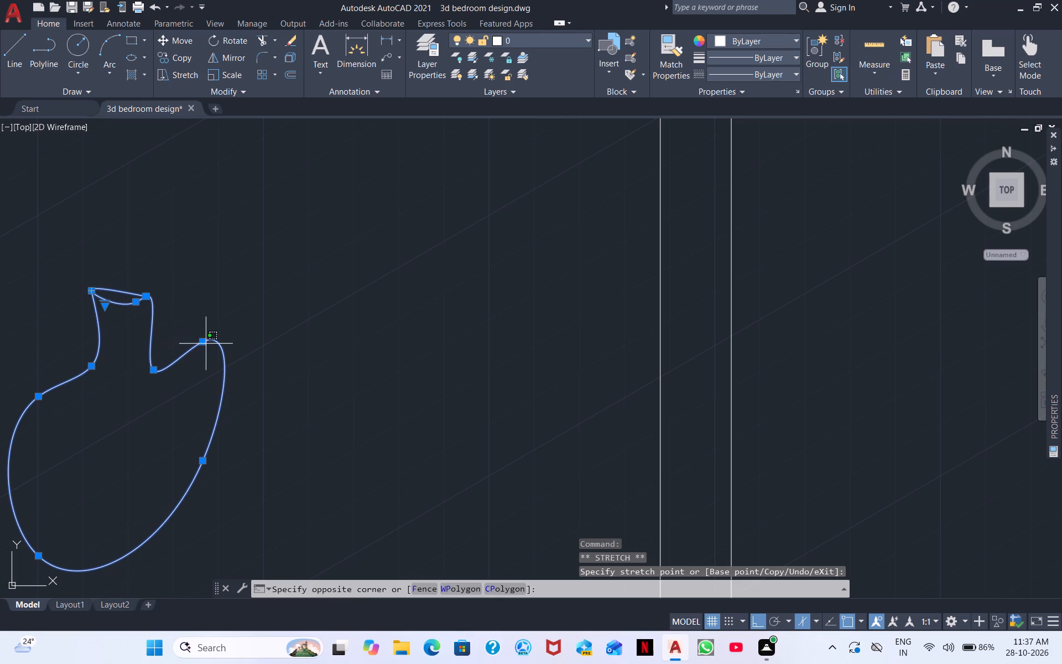
drag(200, 341, 205, 367)
drag(203, 340, 207, 367)
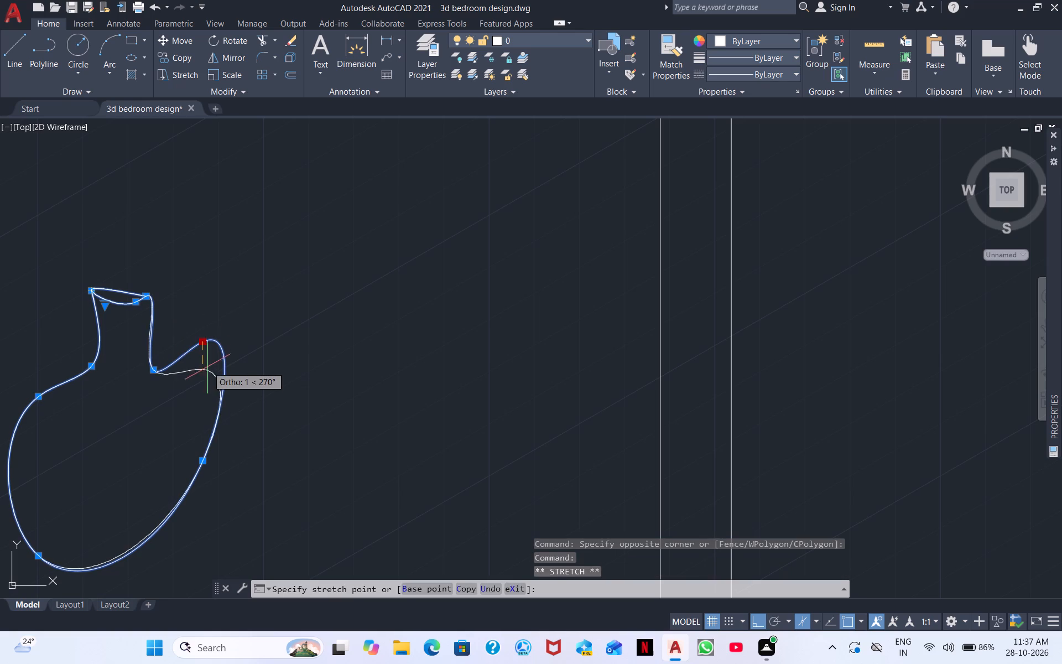
drag(207, 367, 162, 444)
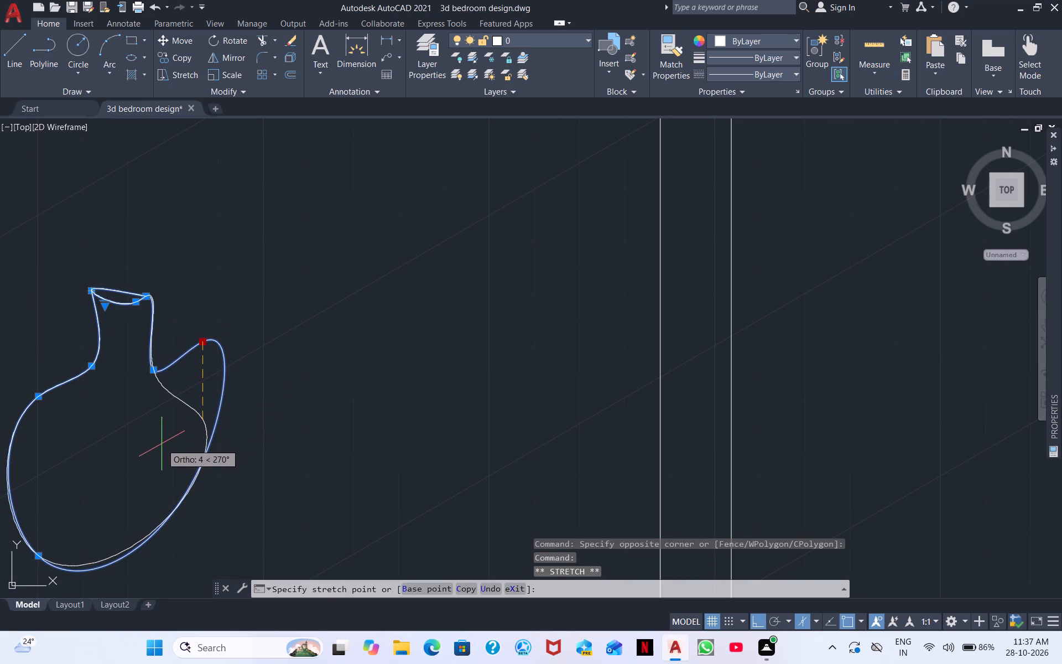
click(161, 442)
middle_drag(161, 434, 317, 351)
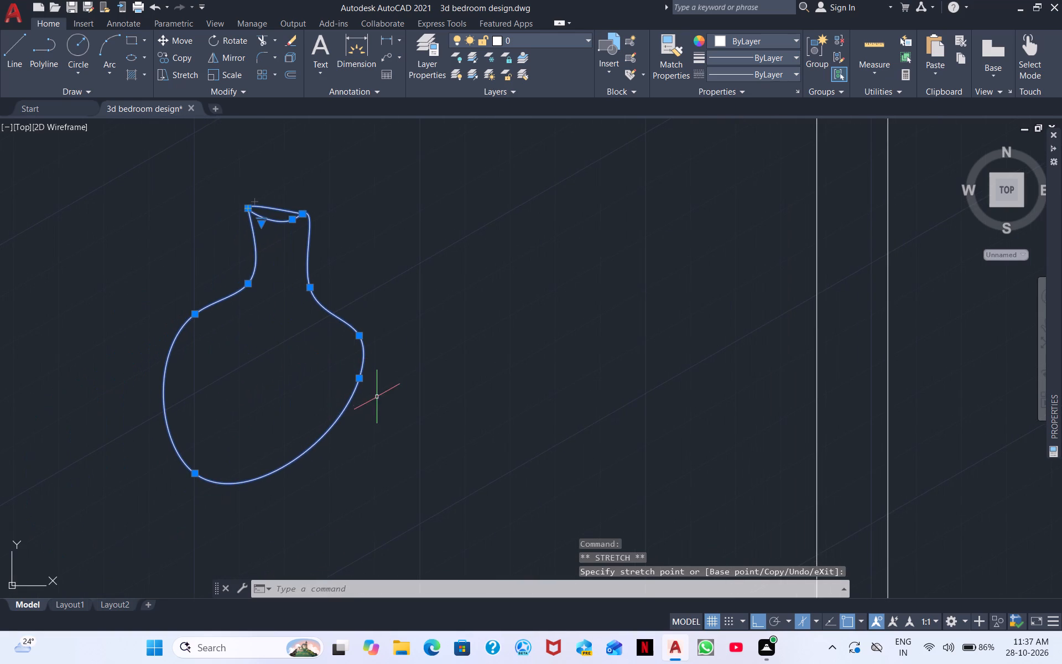
drag(361, 381, 365, 393)
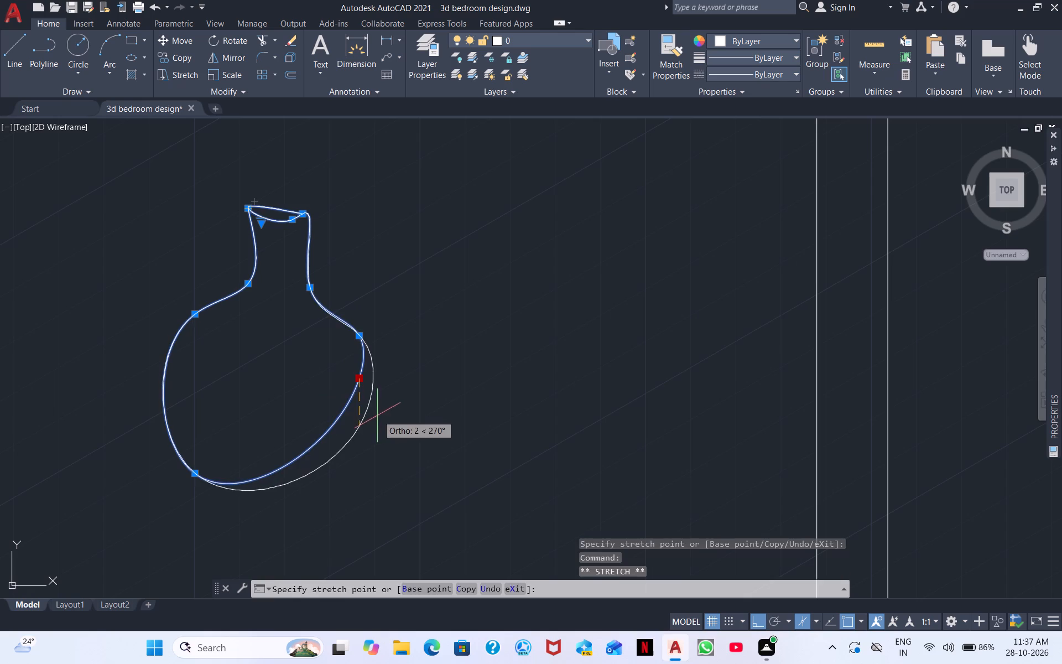
click(317, 448)
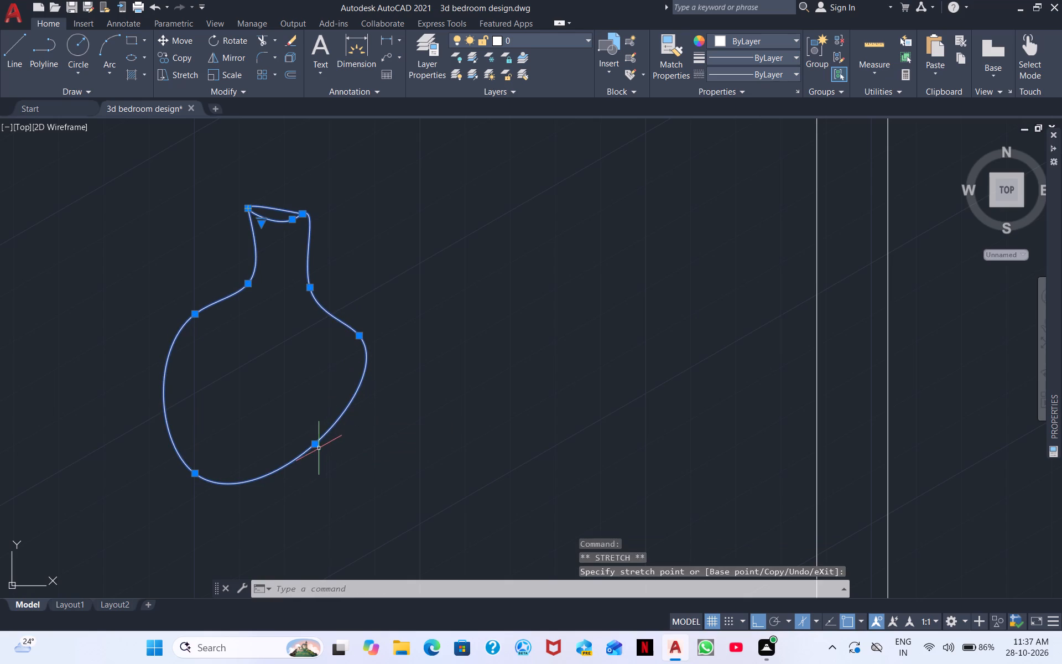
double_click(313, 444)
drag(313, 450, 311, 466)
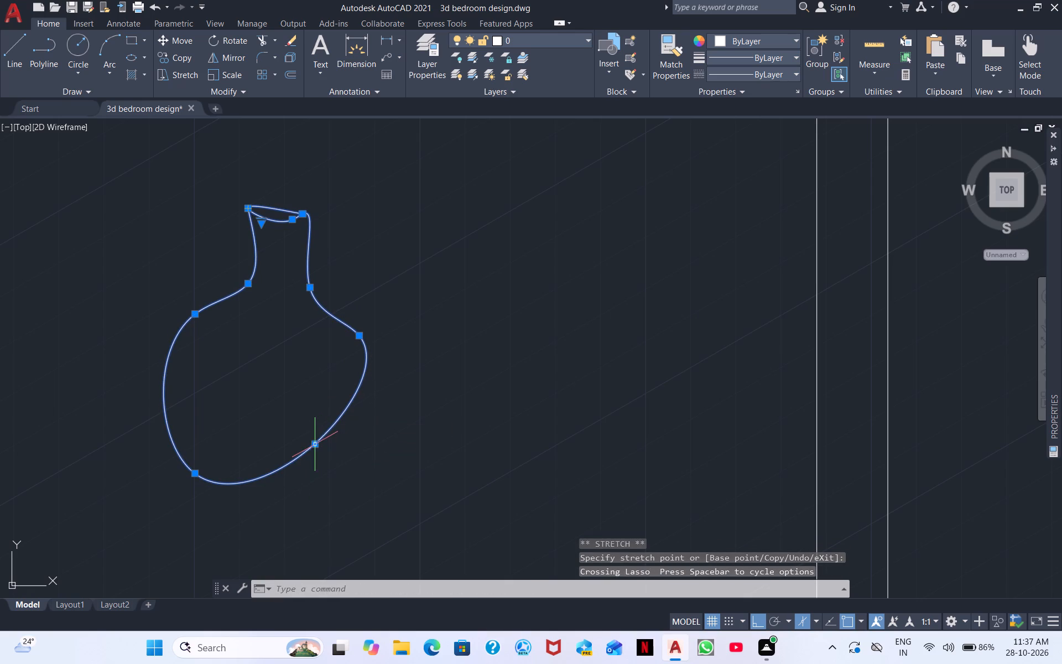
drag(315, 442, 326, 468)
click(325, 467)
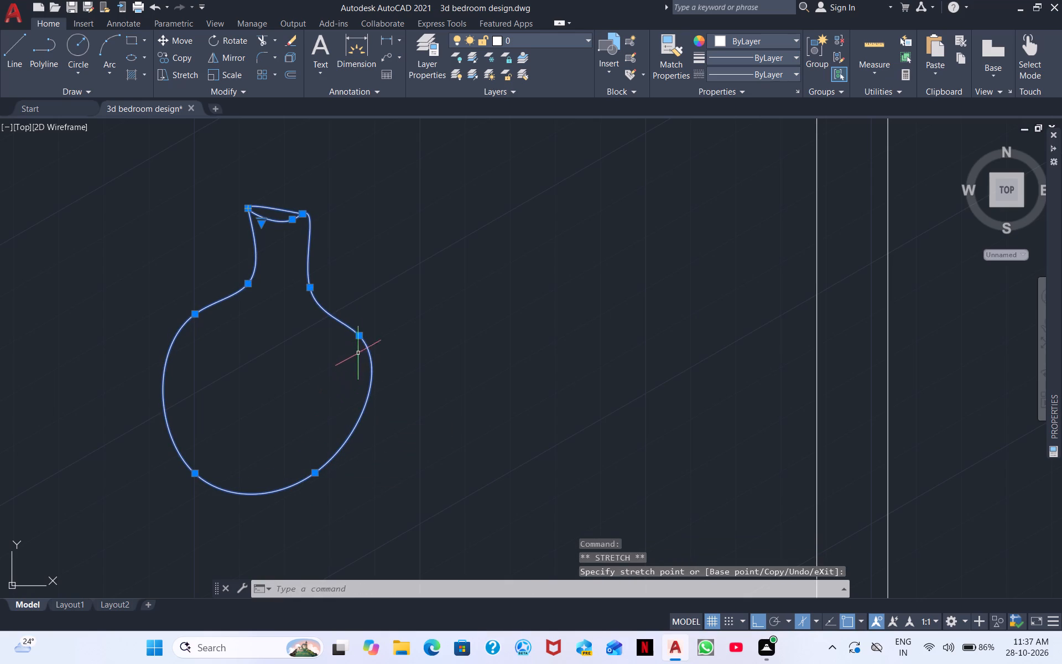
Refine the vase mouth by stretching the rim's end point to the neck's outer corner and nudging the lower rim curve's fit point.
scroll(292, 215, up, 4)
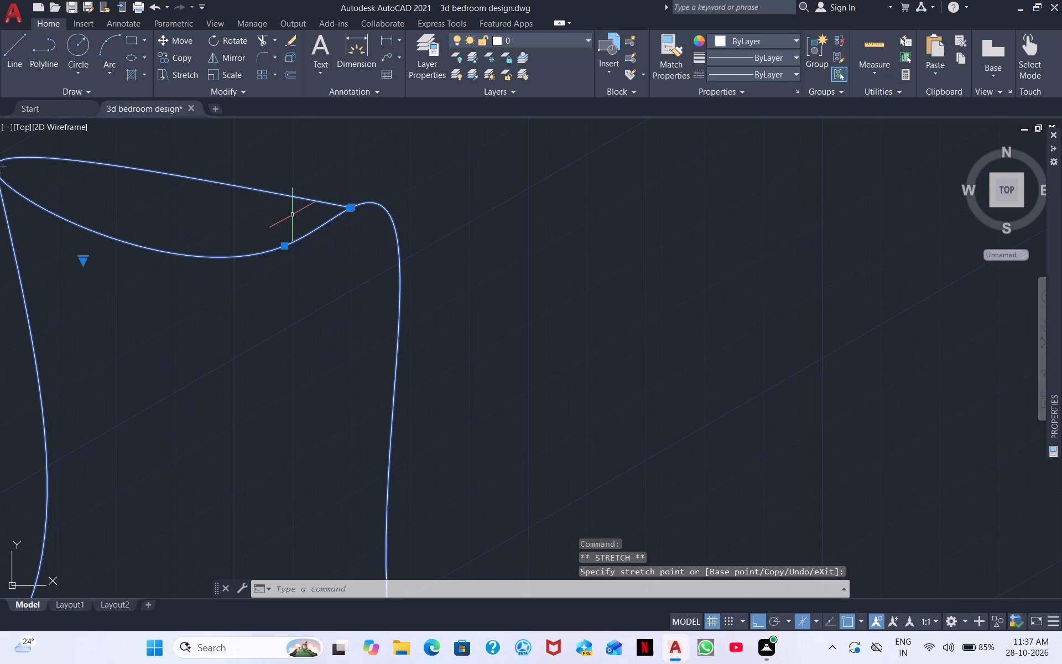
scroll(351, 209, up, 4)
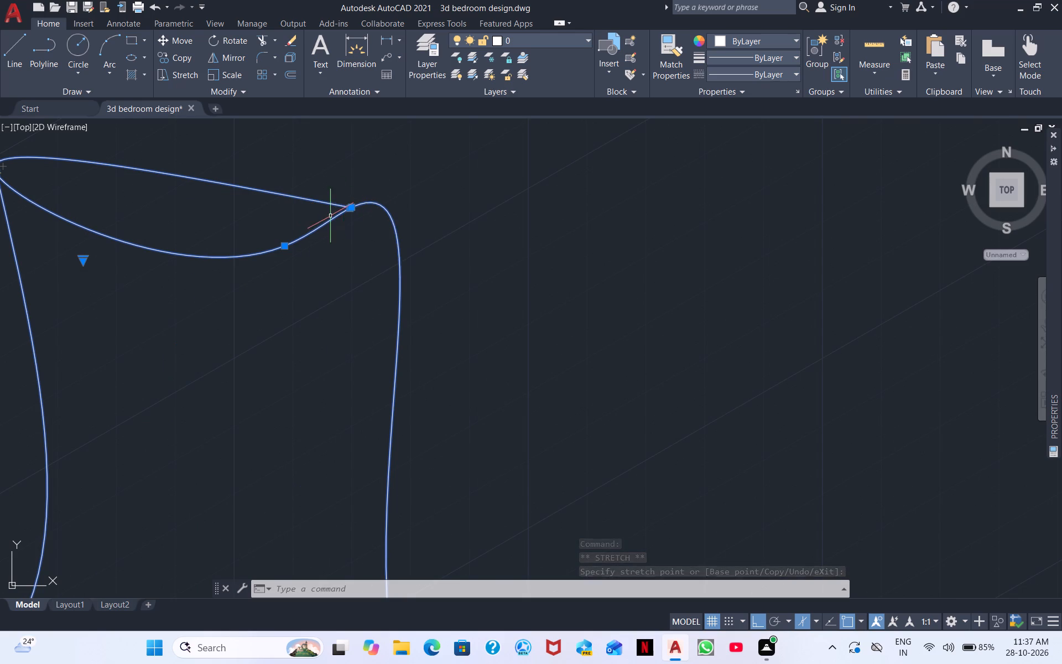
scroll(335, 213, up, 3)
click(395, 191)
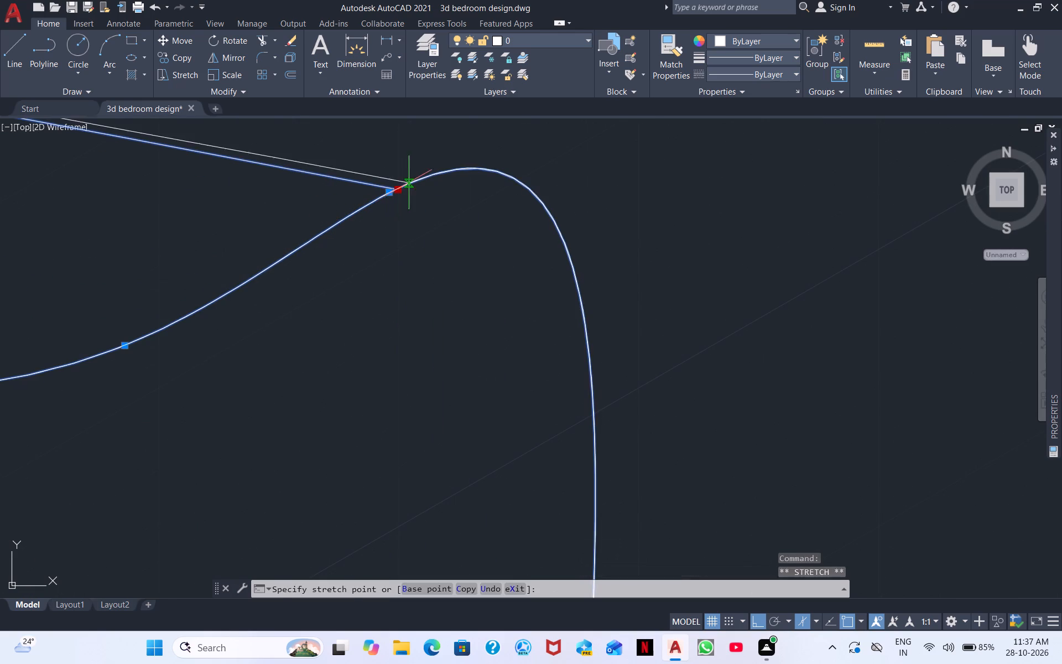
click(485, 166)
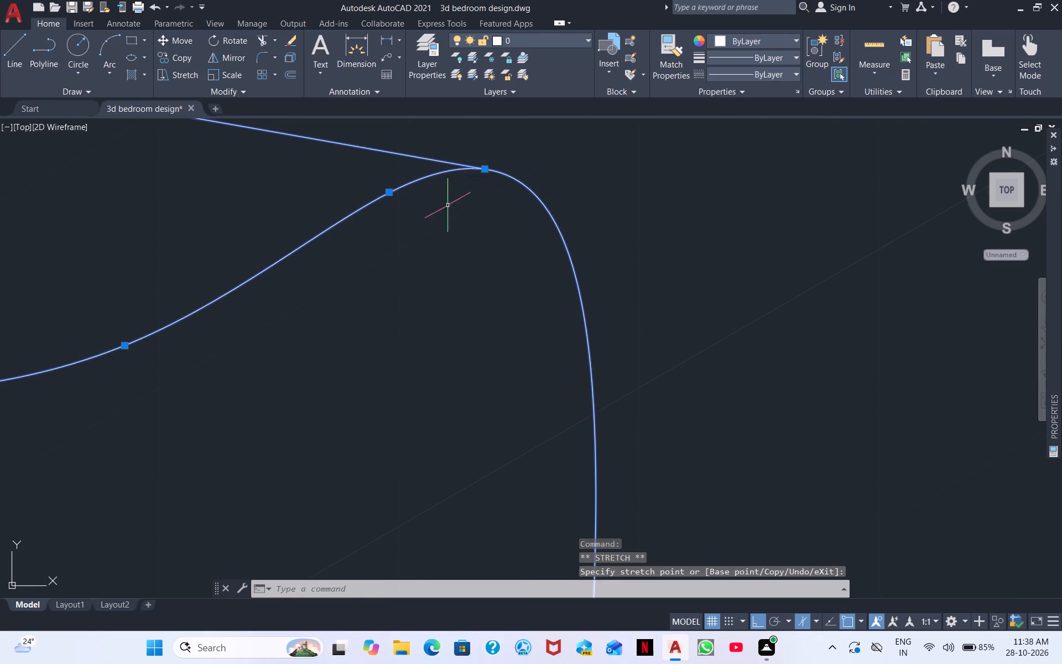
scroll(417, 237, down, 3)
middle_drag(320, 340, 465, 251)
scroll(464, 251, down, 1)
scroll(424, 350, down, 1)
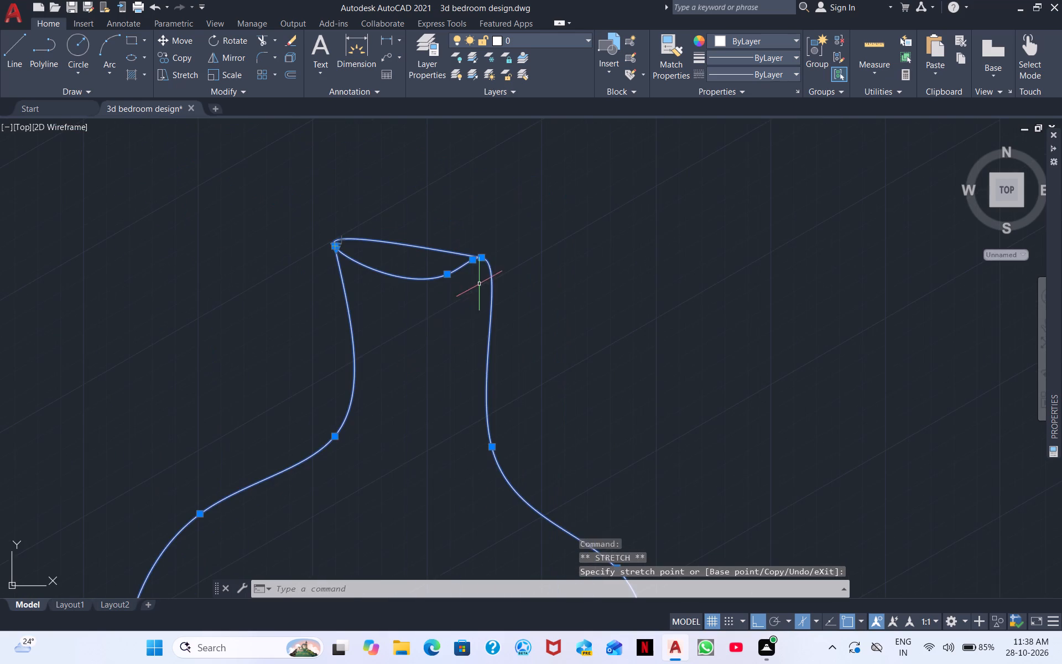
click(446, 272)
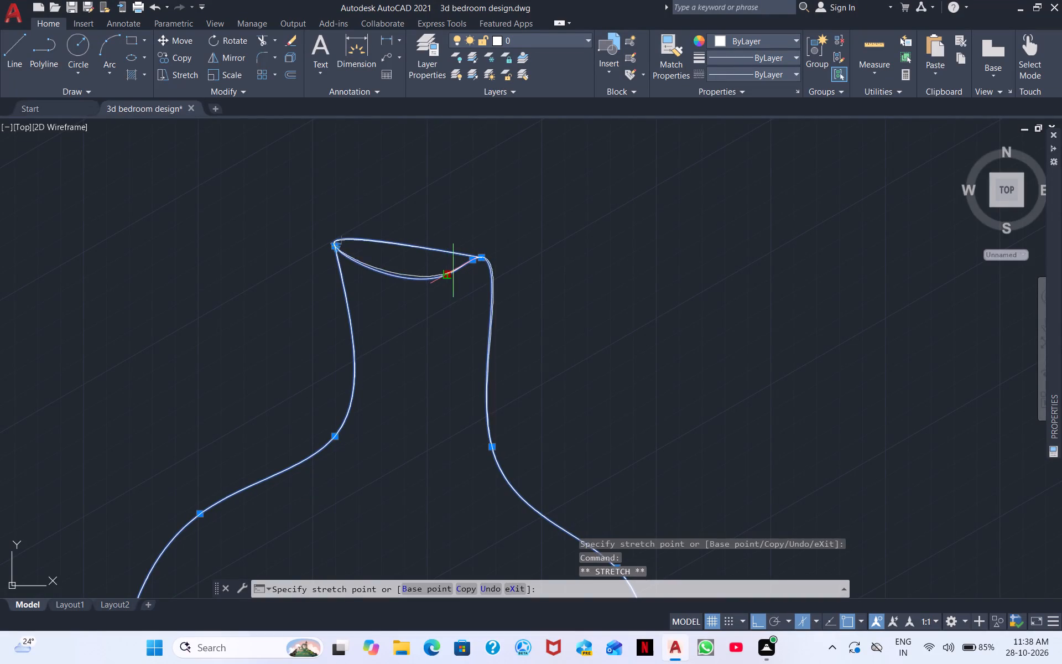
click(459, 275)
Stretch the shoulder fit points on both sides of the vase spline inward to narrow the upper body.
scroll(455, 280, down, 2)
middle_drag(436, 331, 386, 253)
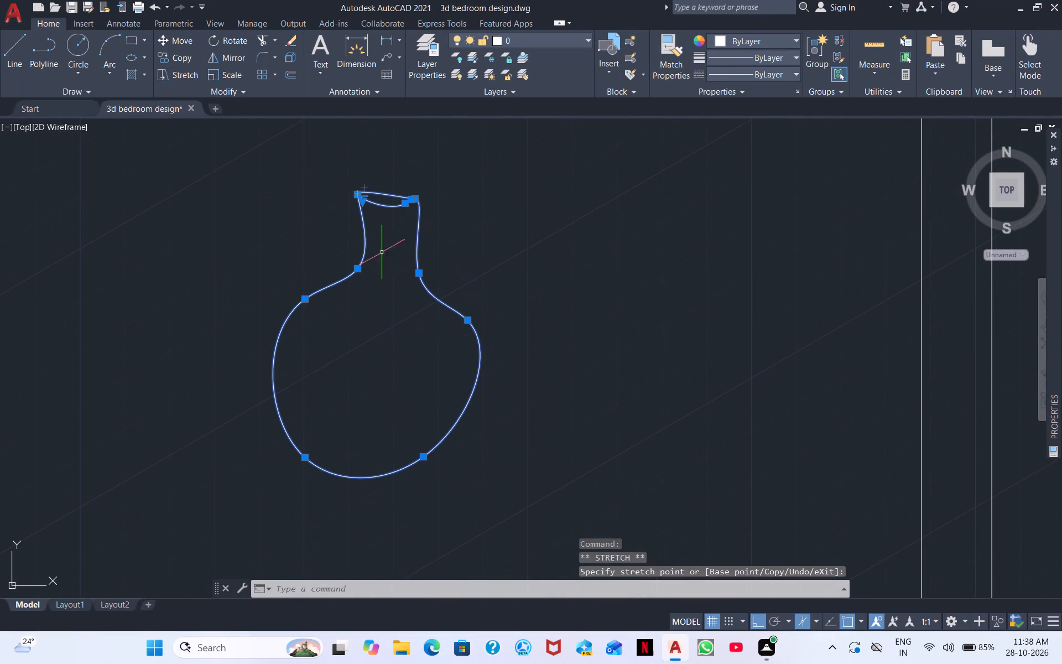
click(466, 322)
click(454, 330)
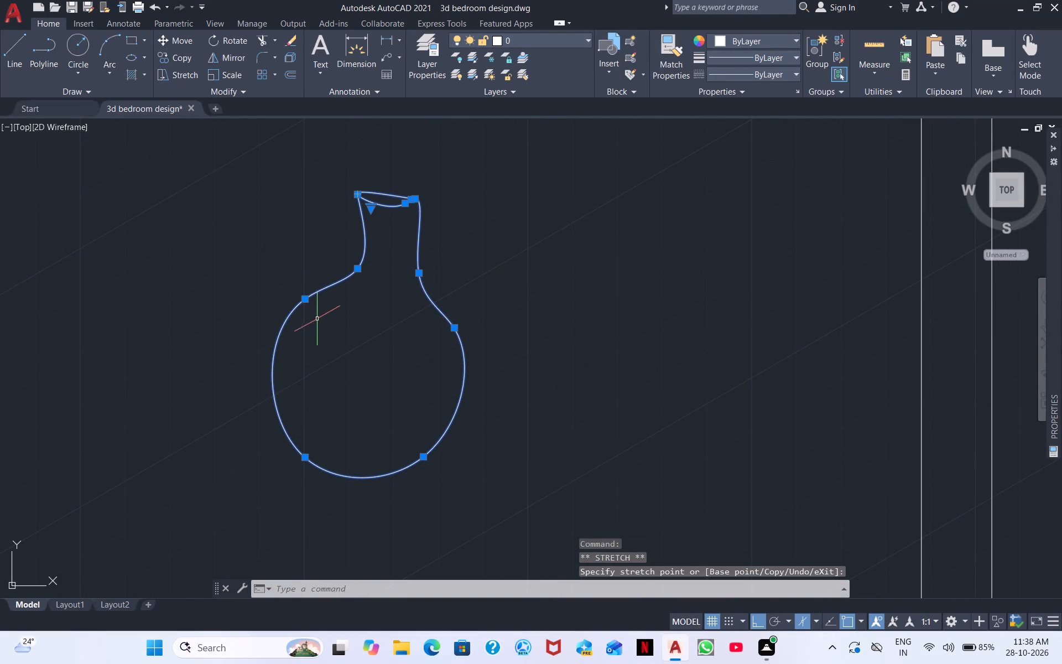
click(308, 299)
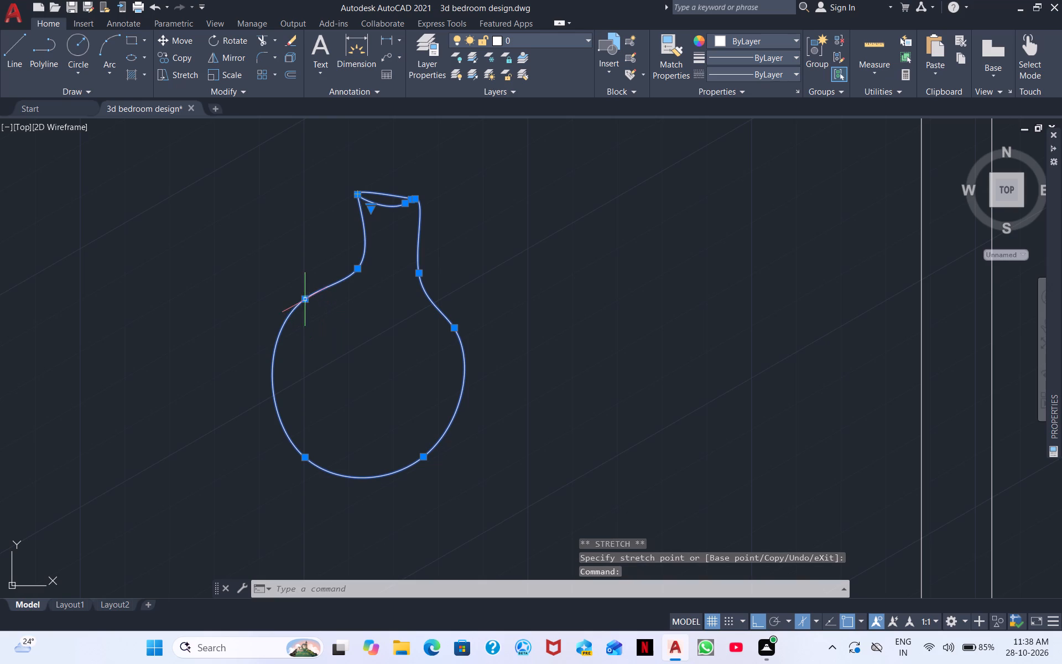
click(308, 303)
drag(305, 299, 312, 304)
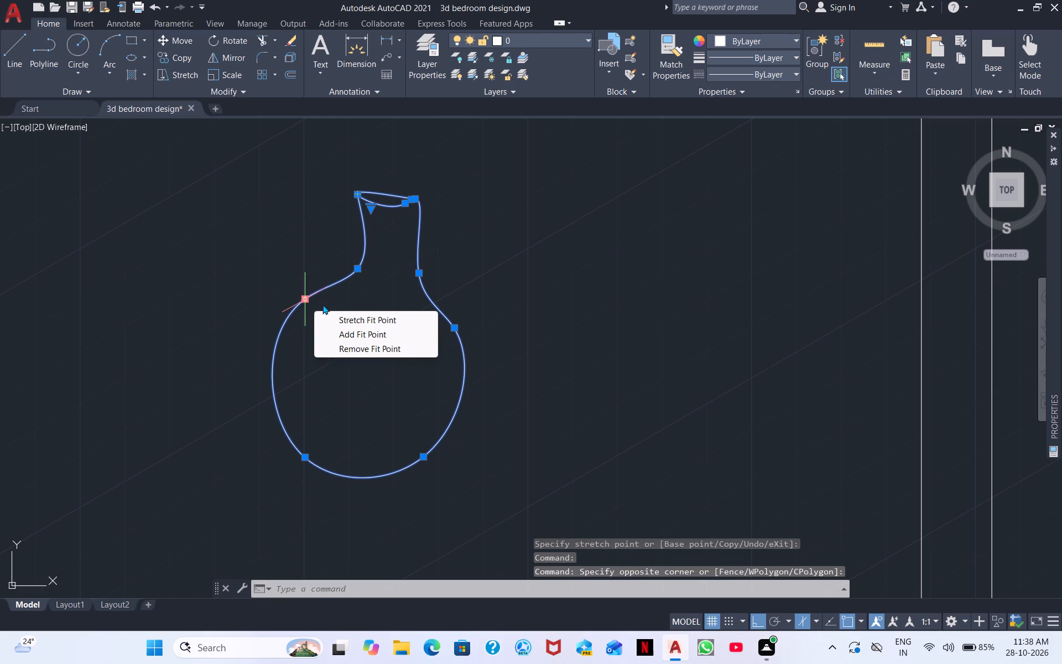
click(331, 291)
click(303, 299)
drag(304, 299, 323, 296)
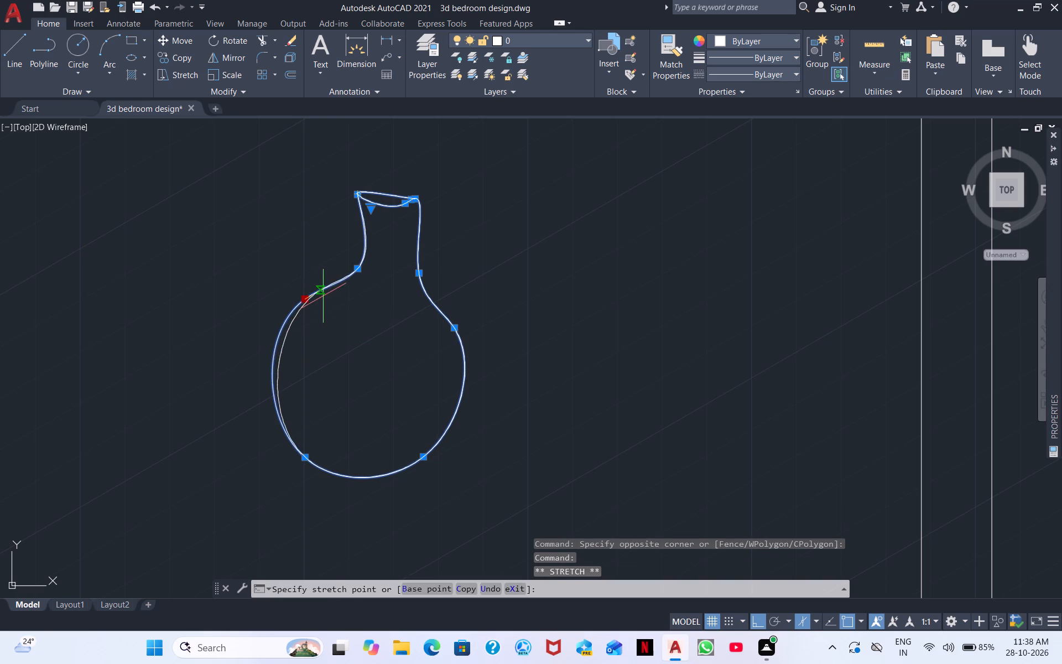
drag(323, 296, 324, 294)
click(324, 294)
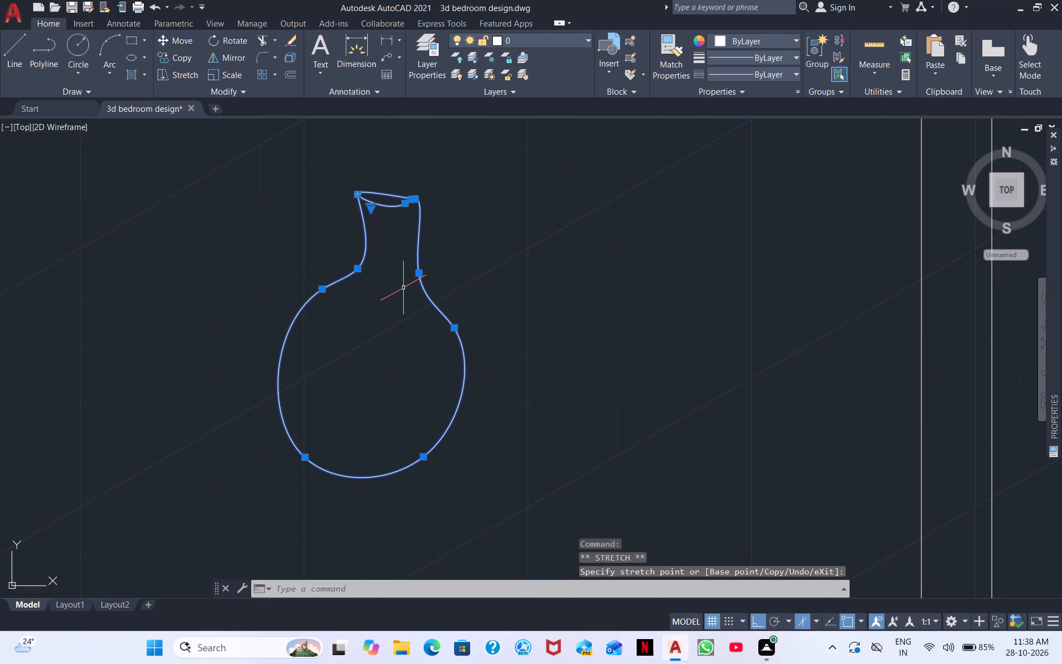
Stretch the two fit points at the base of the vase's neck slightly inward and down to tighten the neck.
drag(420, 275, 413, 277)
click(411, 279)
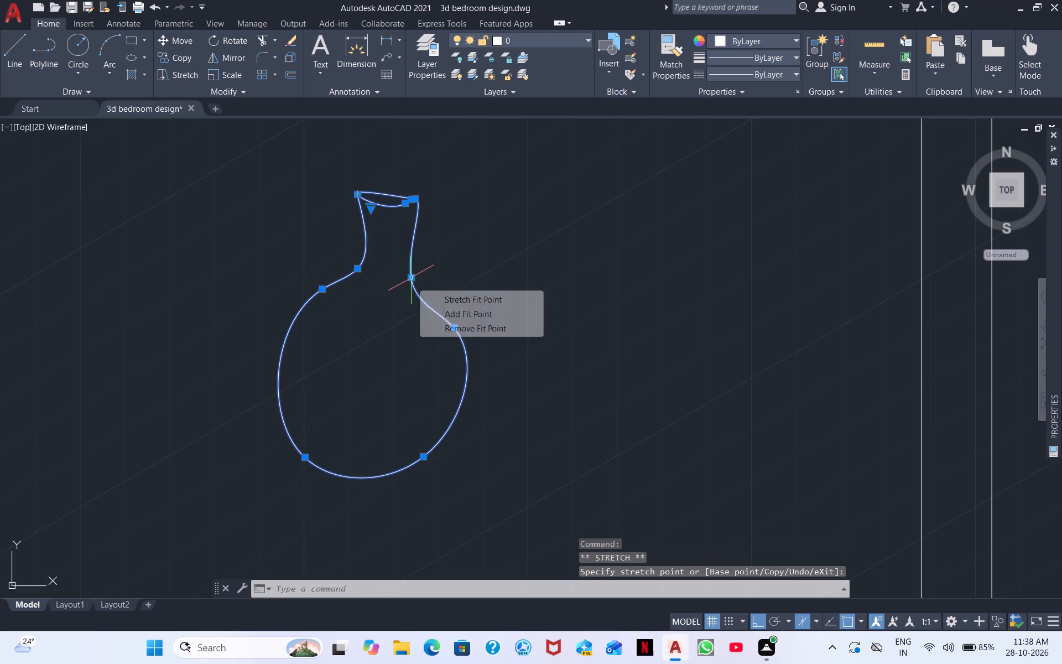
click(358, 269)
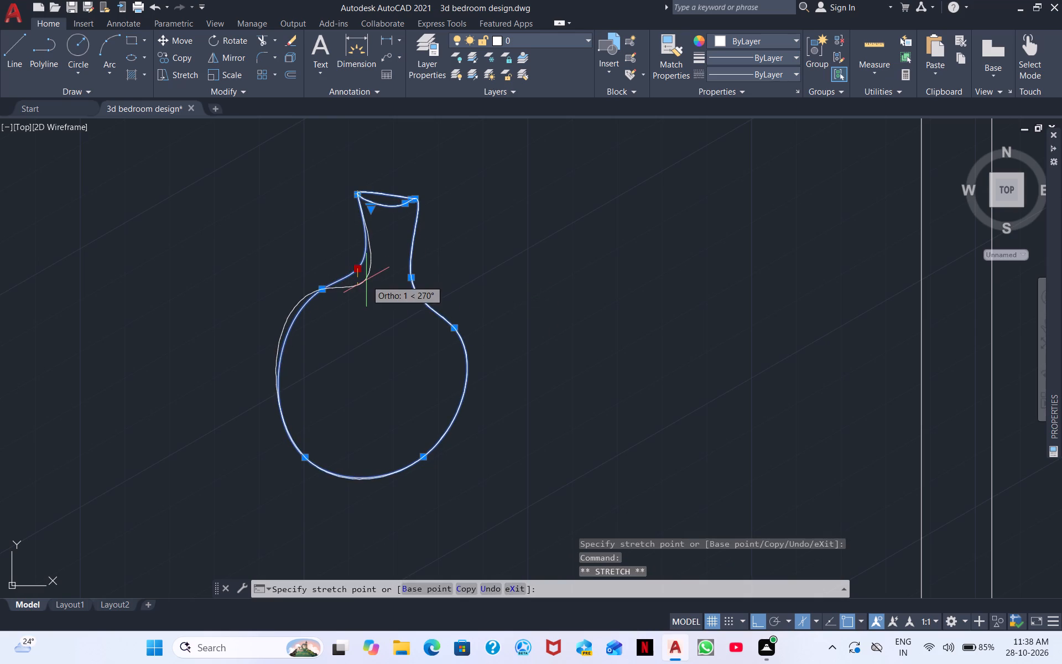
click(366, 280)
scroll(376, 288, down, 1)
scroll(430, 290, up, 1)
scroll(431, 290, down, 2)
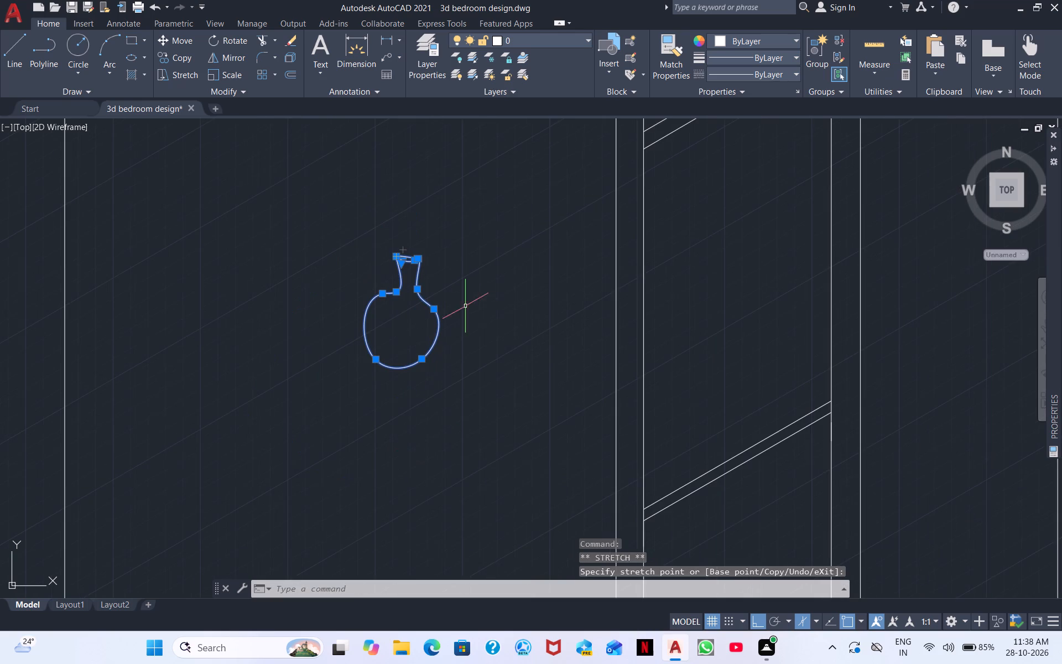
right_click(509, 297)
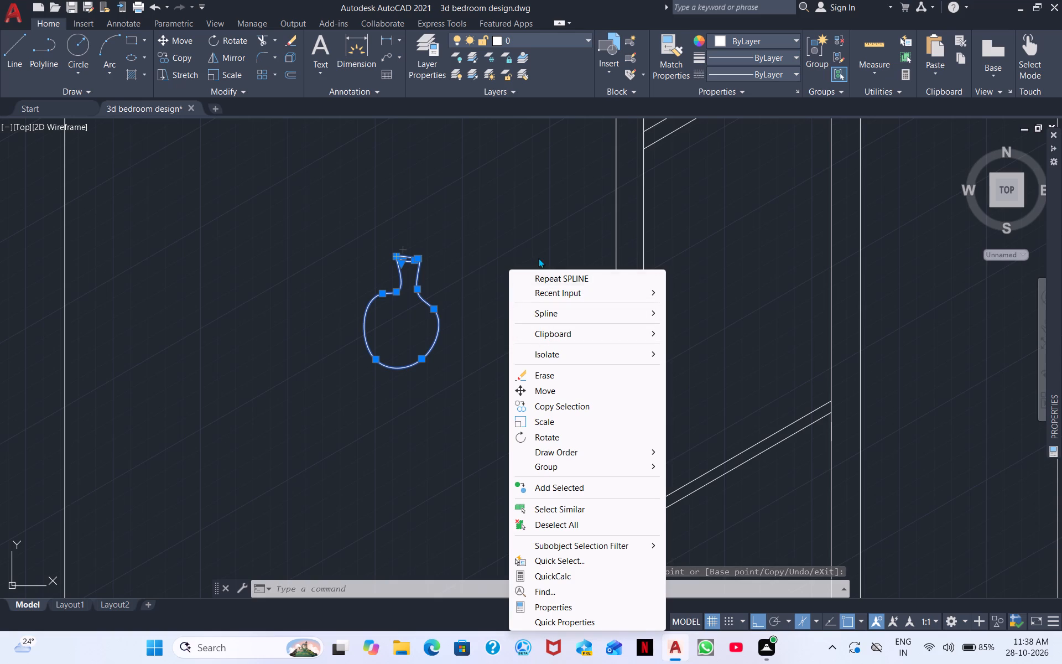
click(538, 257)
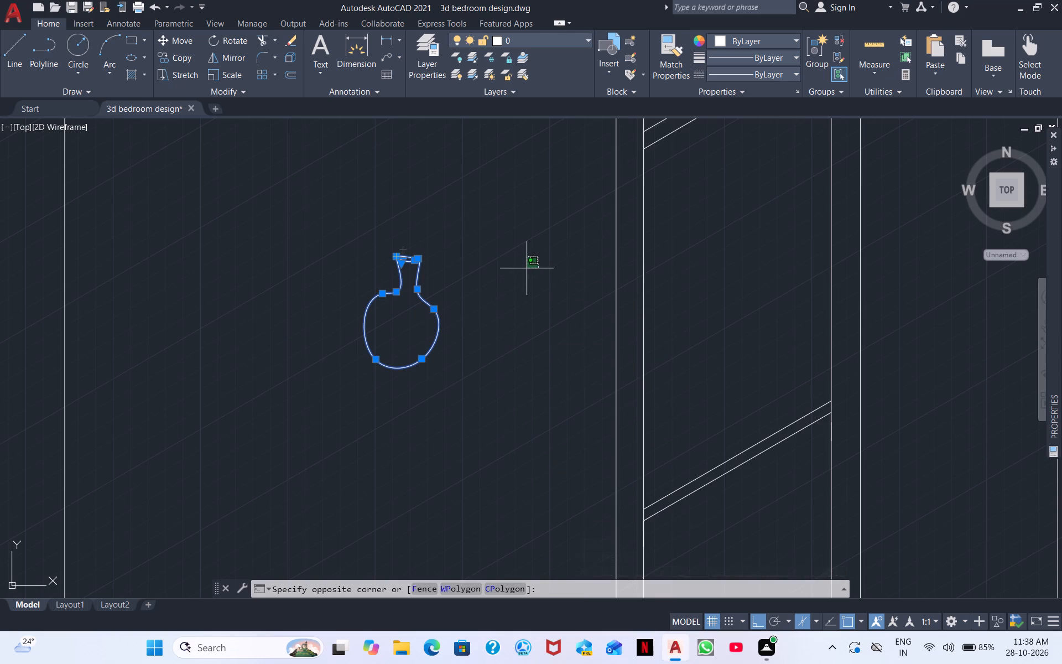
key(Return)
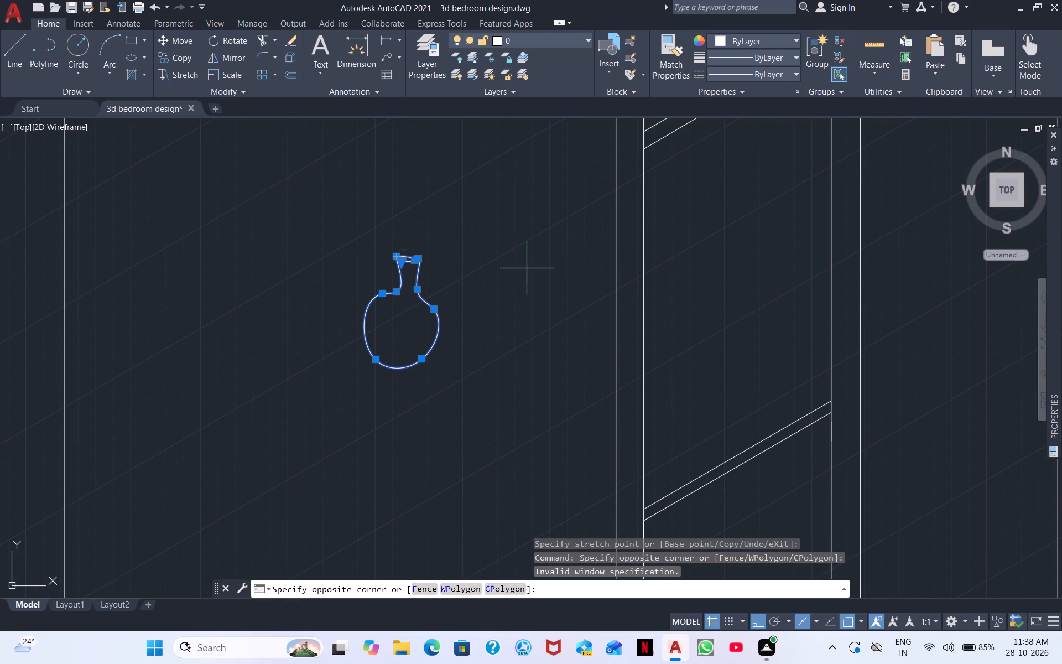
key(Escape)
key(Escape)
Move the vase into the lowest compartment of the tall shelf unit, with Ortho turned off for free placement.
scroll(471, 365, down, 2)
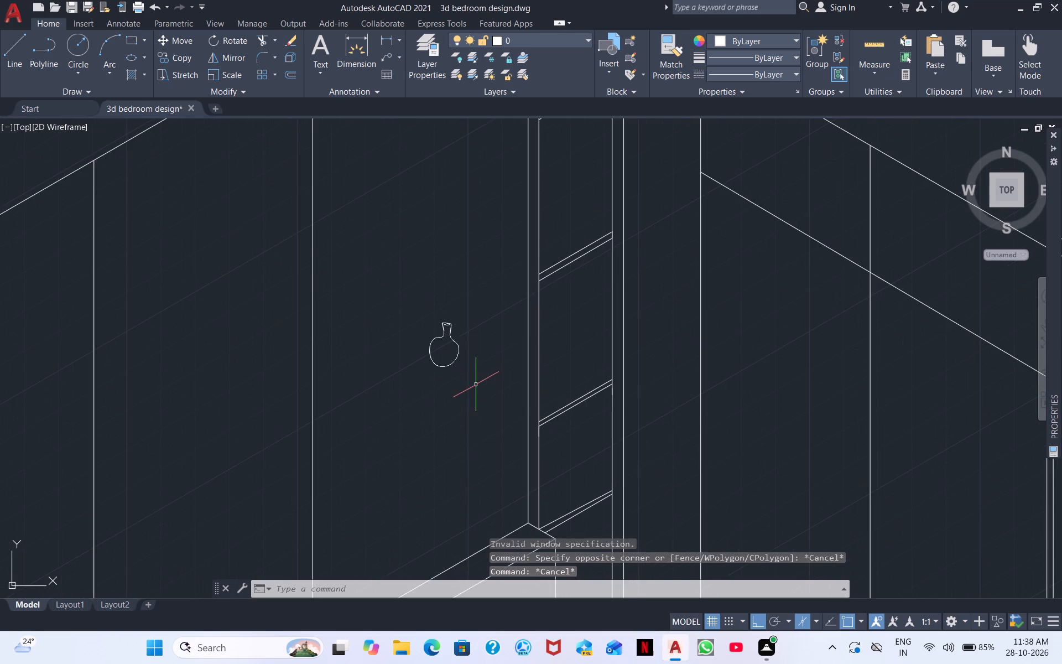
scroll(476, 385, up, 1)
click(486, 383)
click(392, 299)
right_click(461, 342)
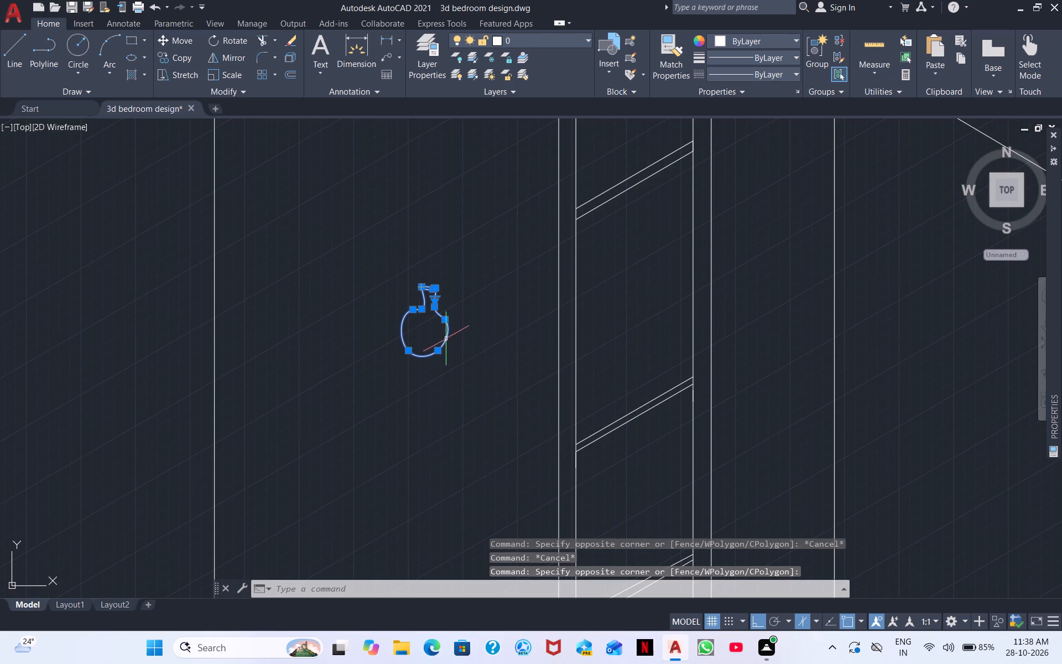
click(506, 393)
click(392, 333)
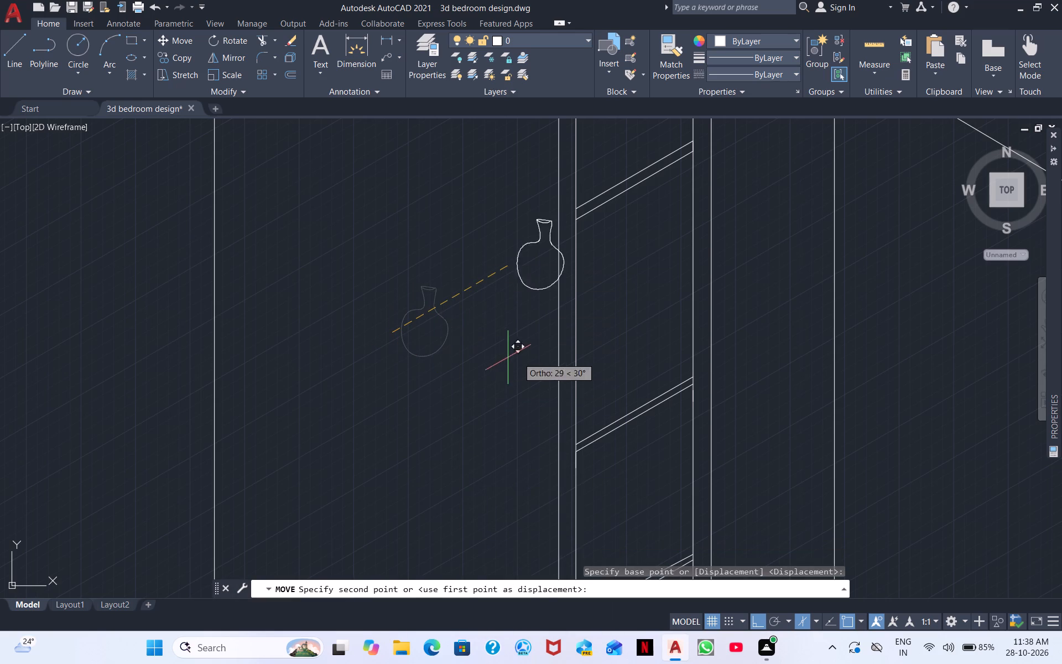
click(758, 615)
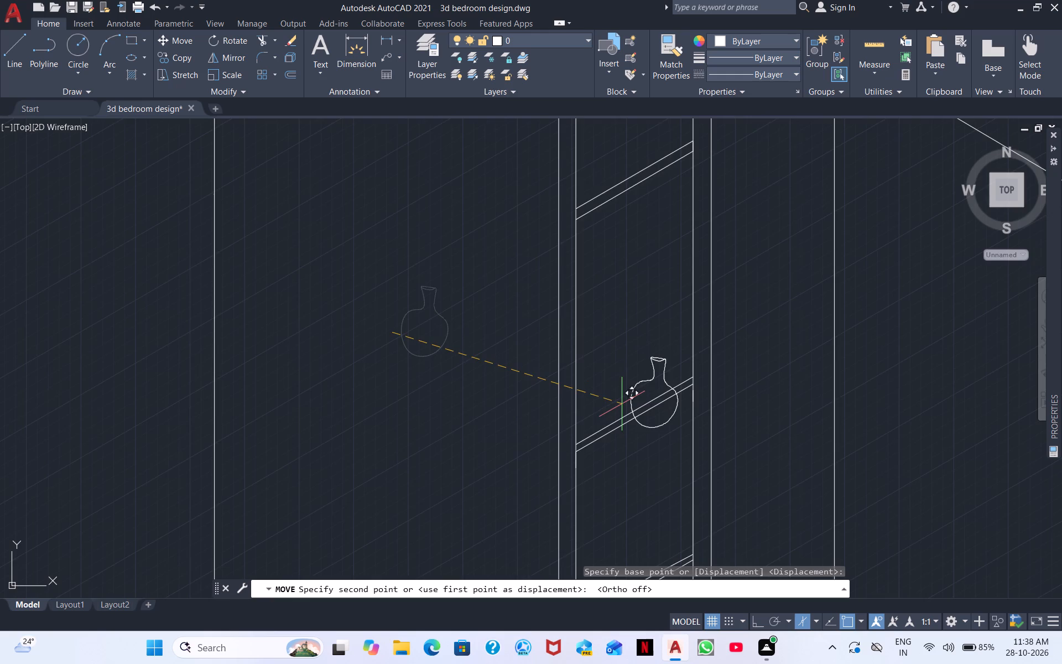
scroll(622, 408, down, 2)
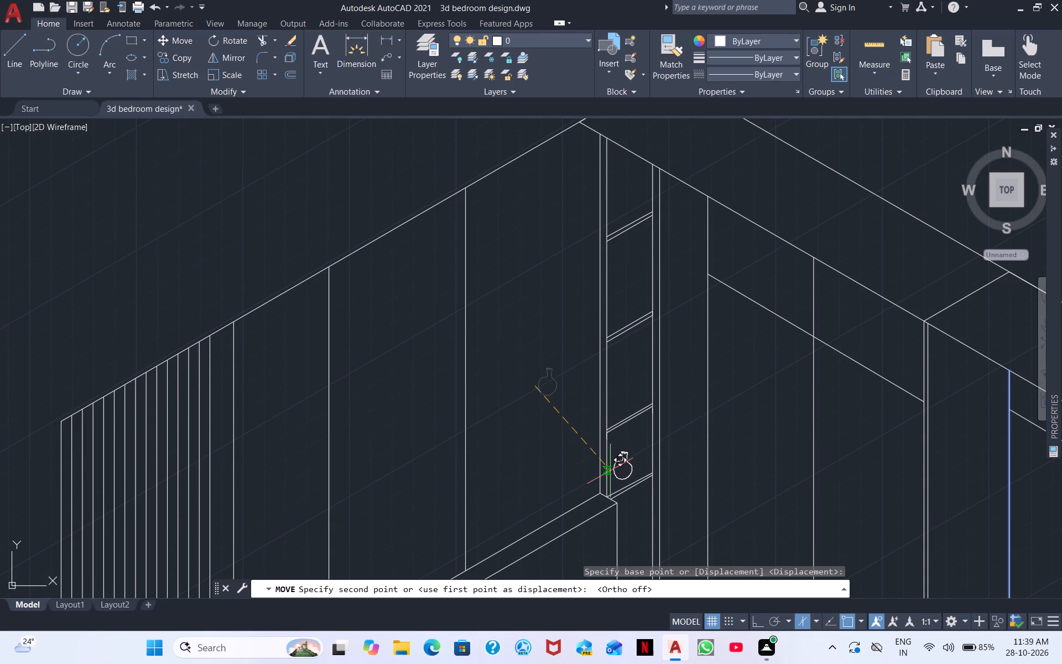
click(612, 472)
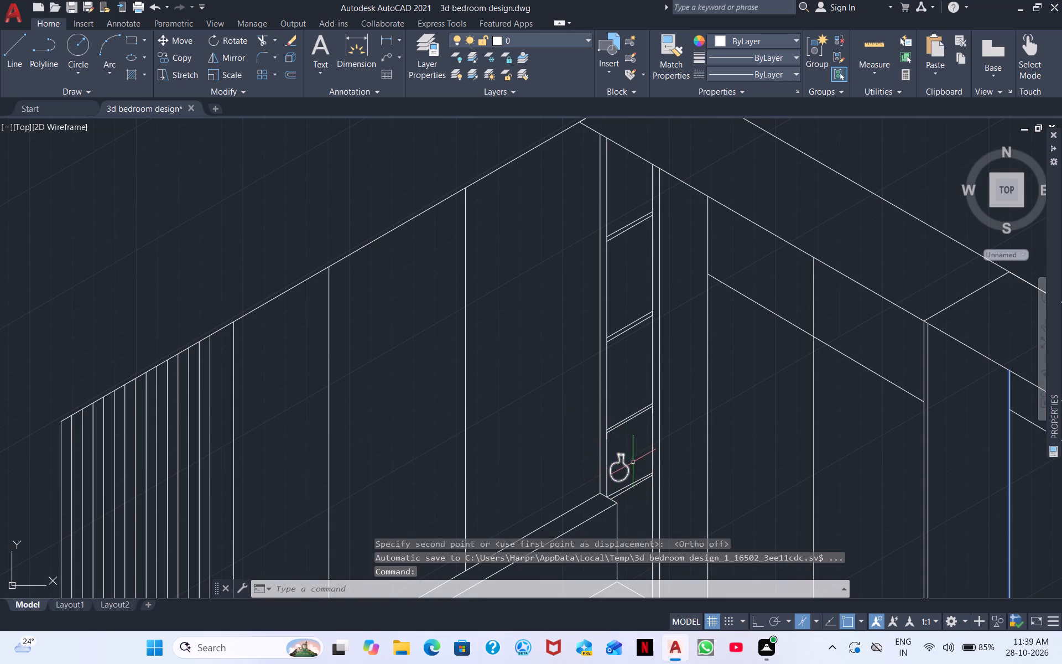
Copy the vase from the lowest compartment onto the top shelf of the tall unit.
scroll(623, 487, up, 3)
click(638, 464)
click(597, 352)
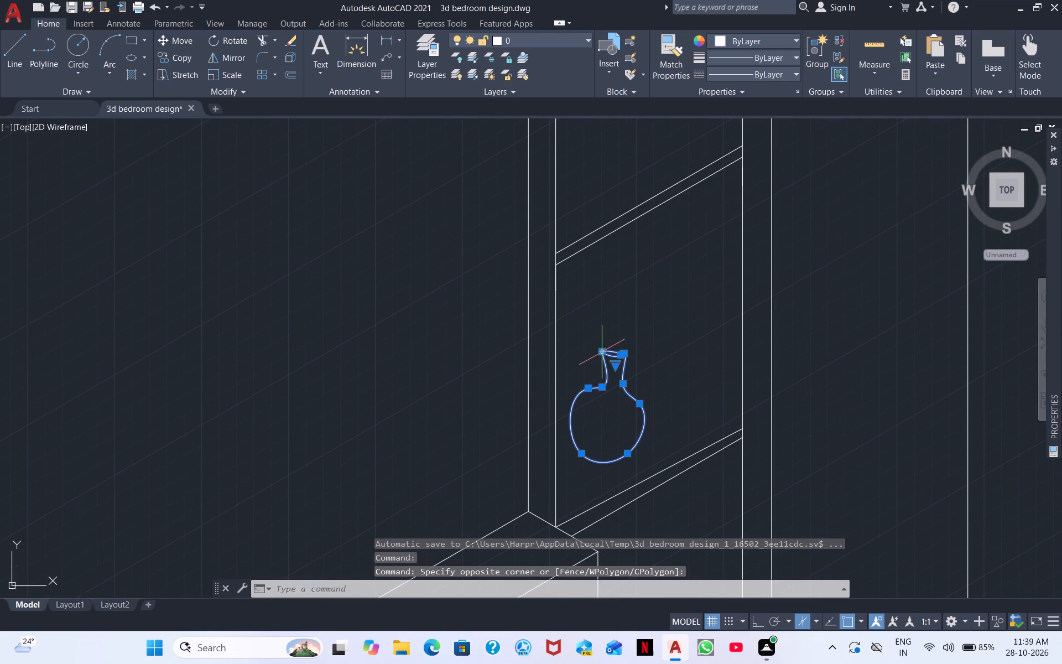
right_click(745, 388)
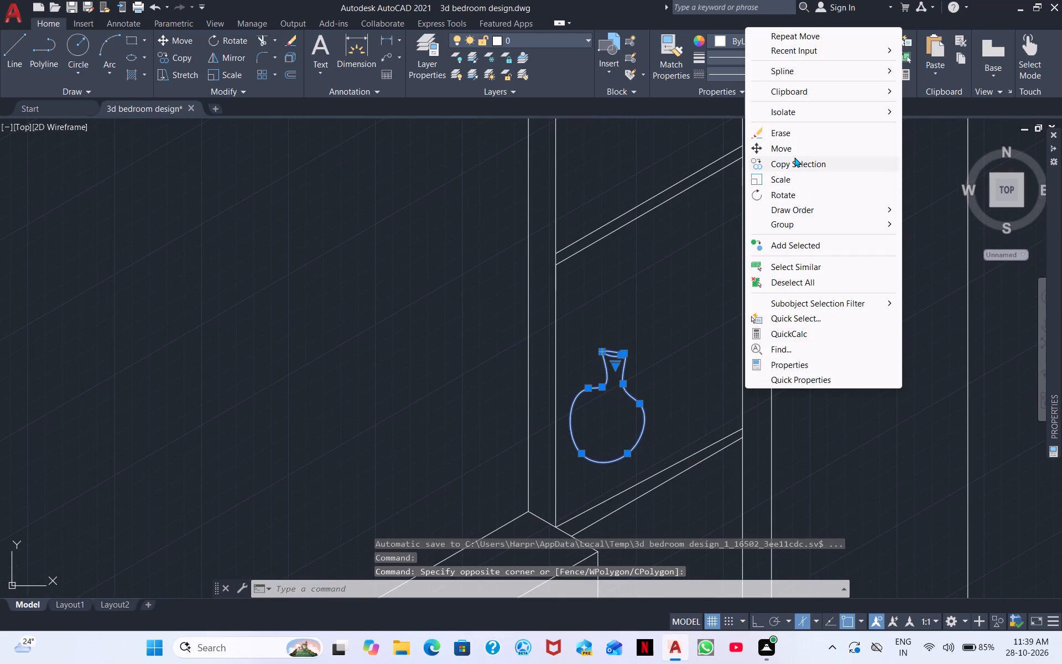
click(789, 161)
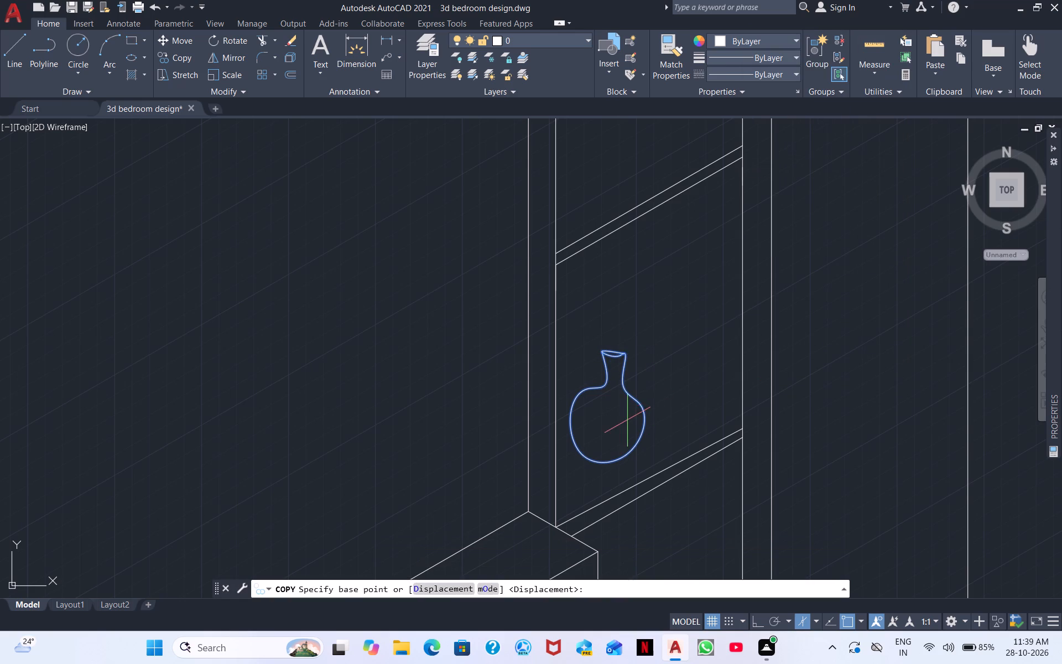
click(627, 420)
scroll(643, 266, up, 1)
scroll(655, 256, down, 3)
middle_drag(626, 128, 655, 313)
scroll(655, 298, down, 1)
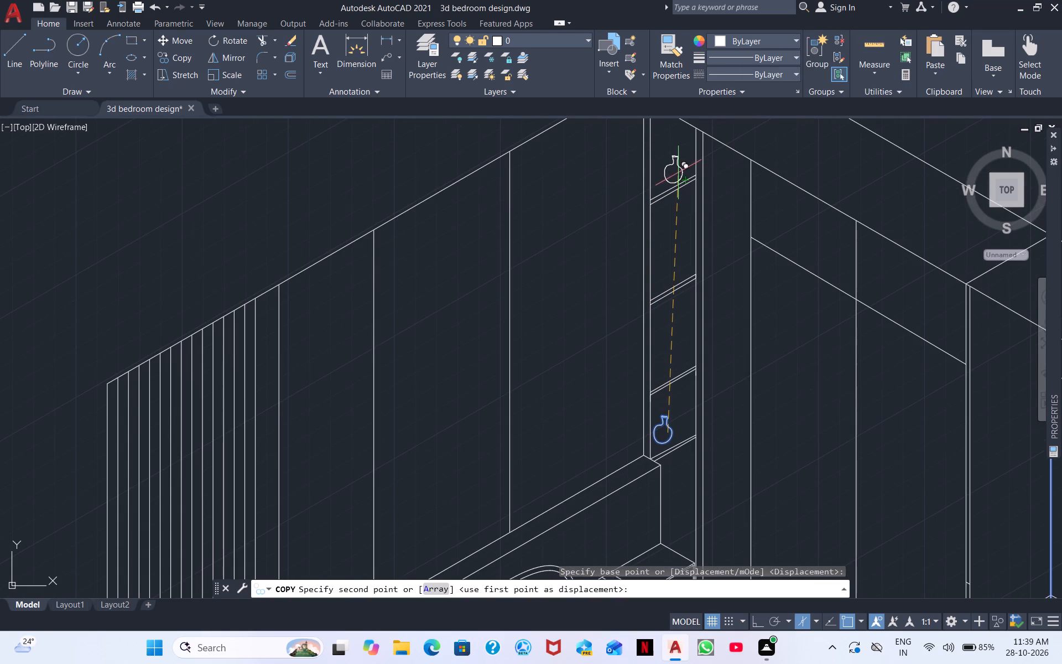
scroll(677, 173, up, 4)
click(672, 189)
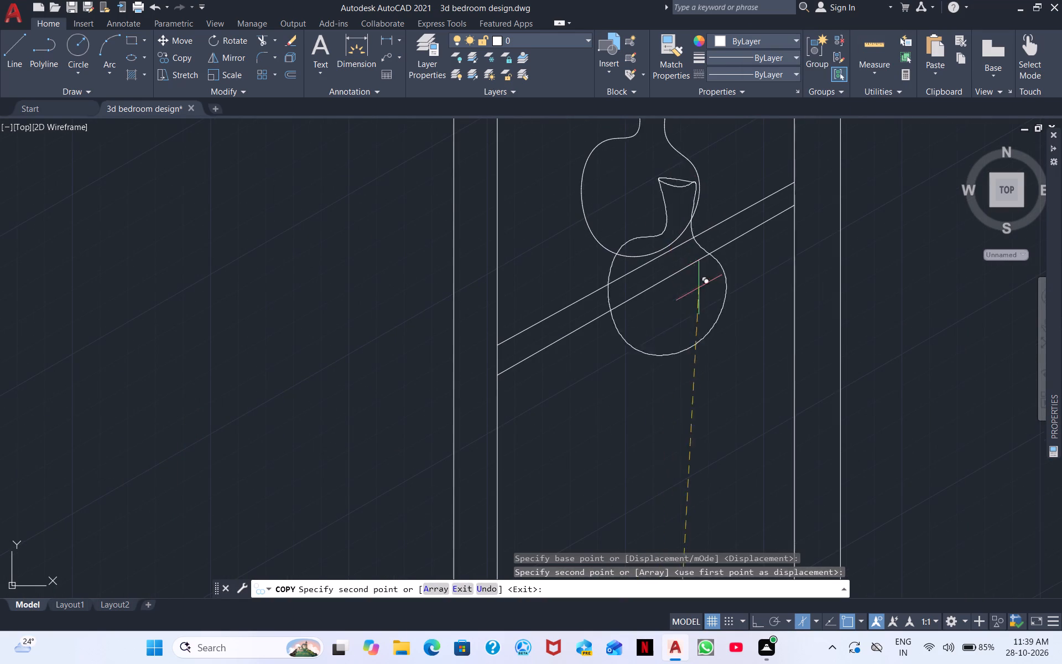
scroll(705, 321, down, 4)
key(Escape)
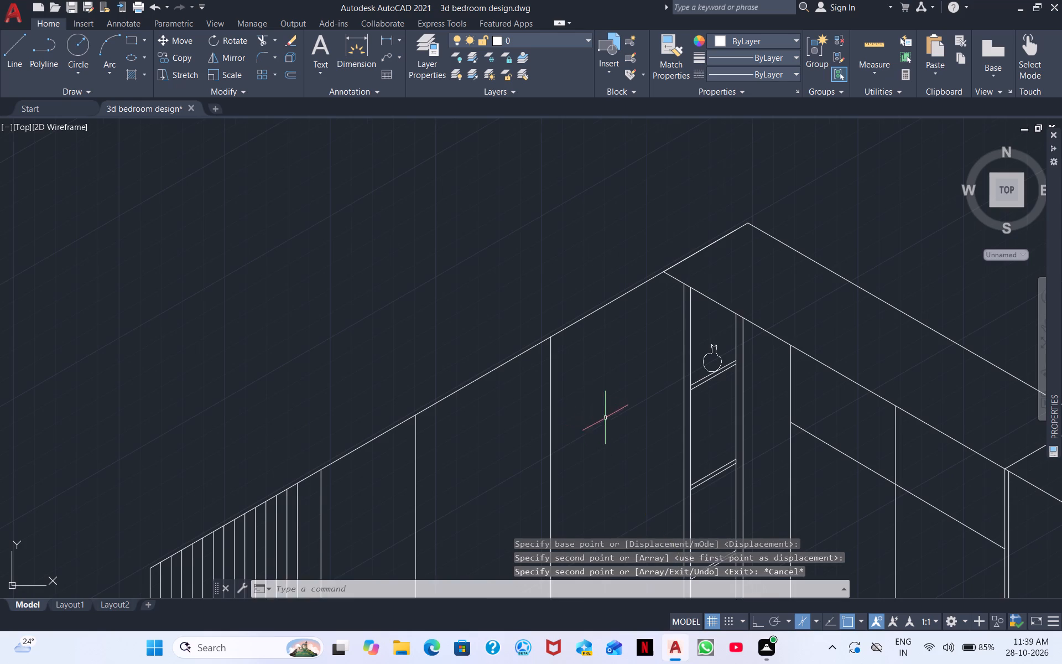
Move the lower vase slightly toward the middle of its shelf compartment.
scroll(606, 419, down, 1)
middle_drag(588, 357, 428, 180)
scroll(533, 340, up, 4)
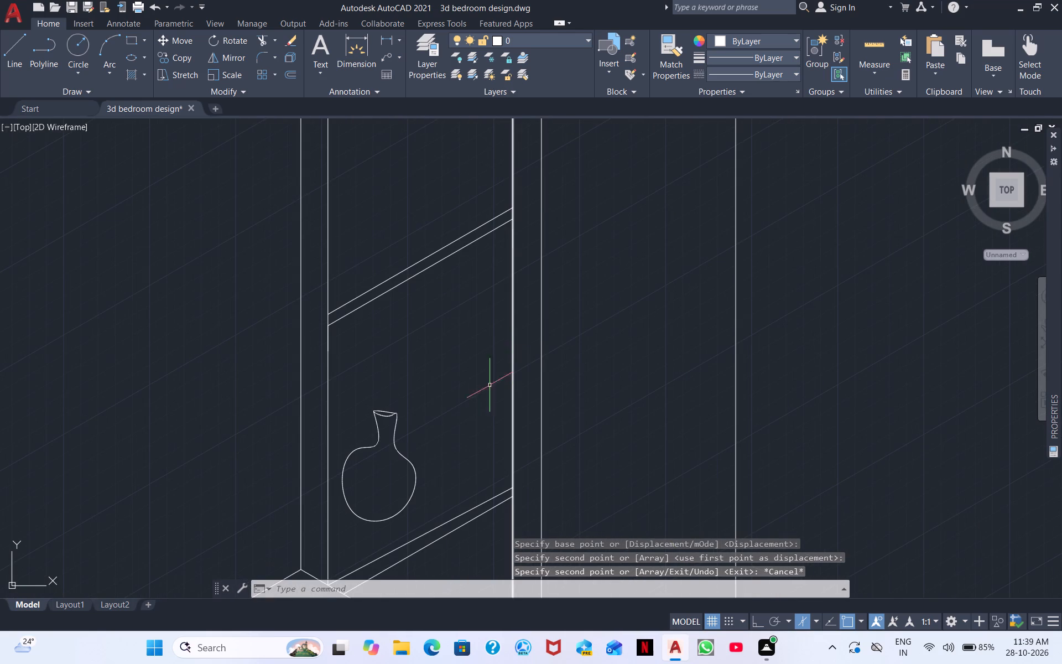
drag(456, 462, 447, 457)
click(388, 412)
right_click(415, 405)
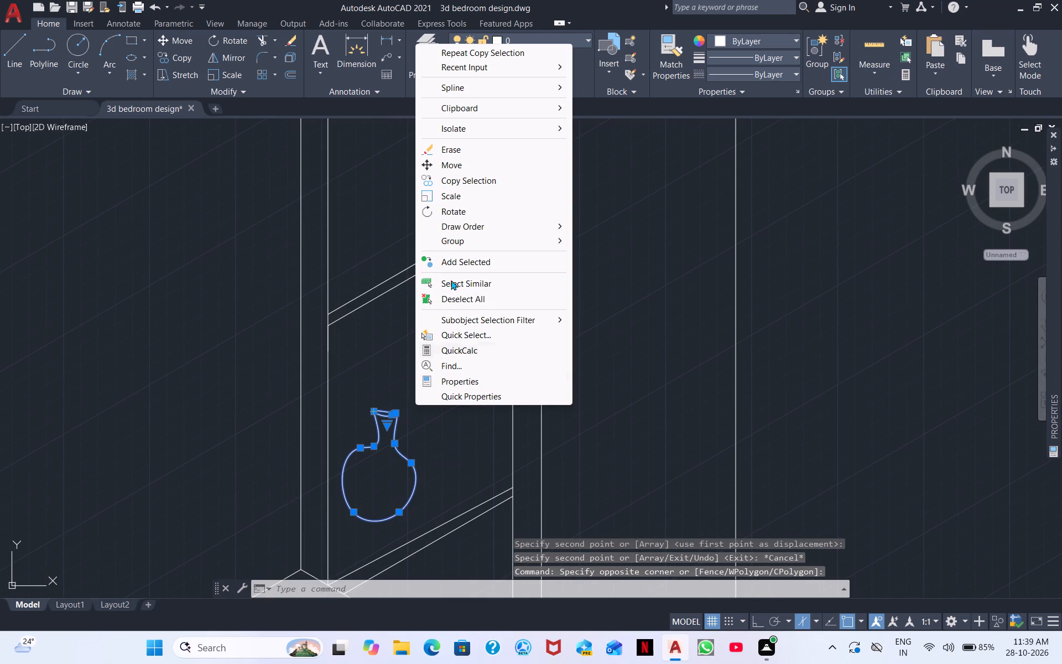
click(454, 167)
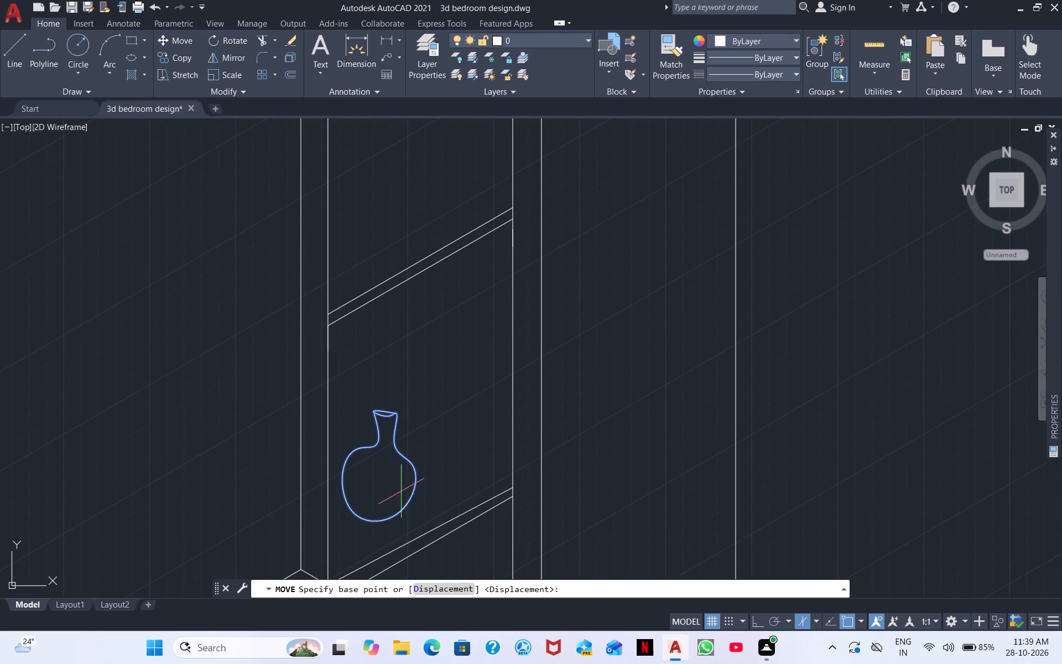
click(401, 491)
click(444, 477)
Draw a small closed slanted four-sided outline with Line on the blank wall panel beside the tall shelf unit.
scroll(407, 394, down, 2)
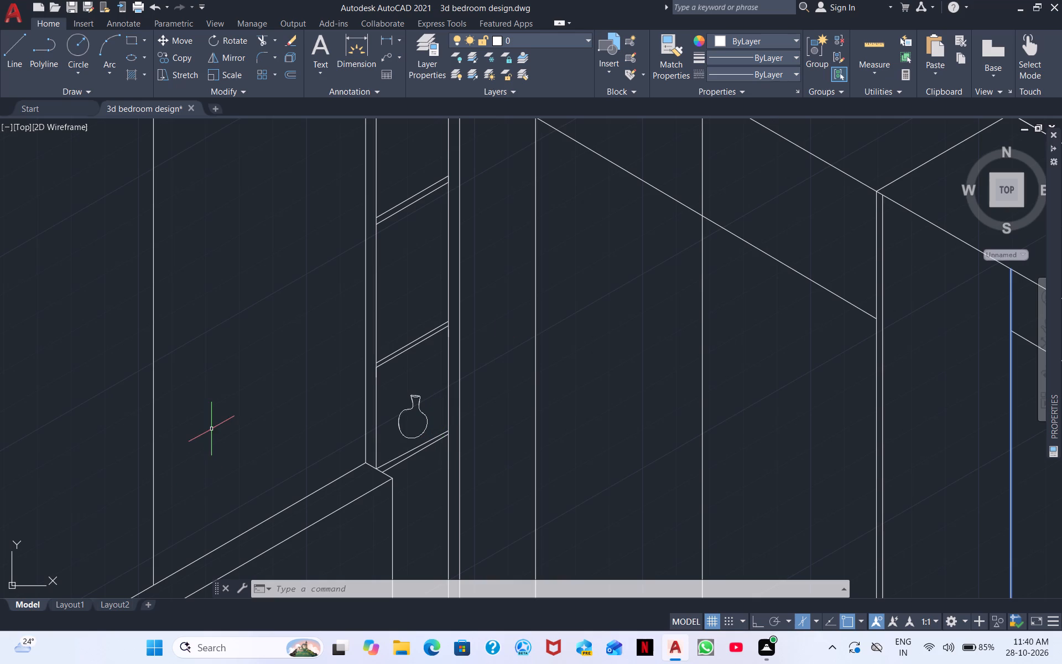
scroll(419, 395, down, 2)
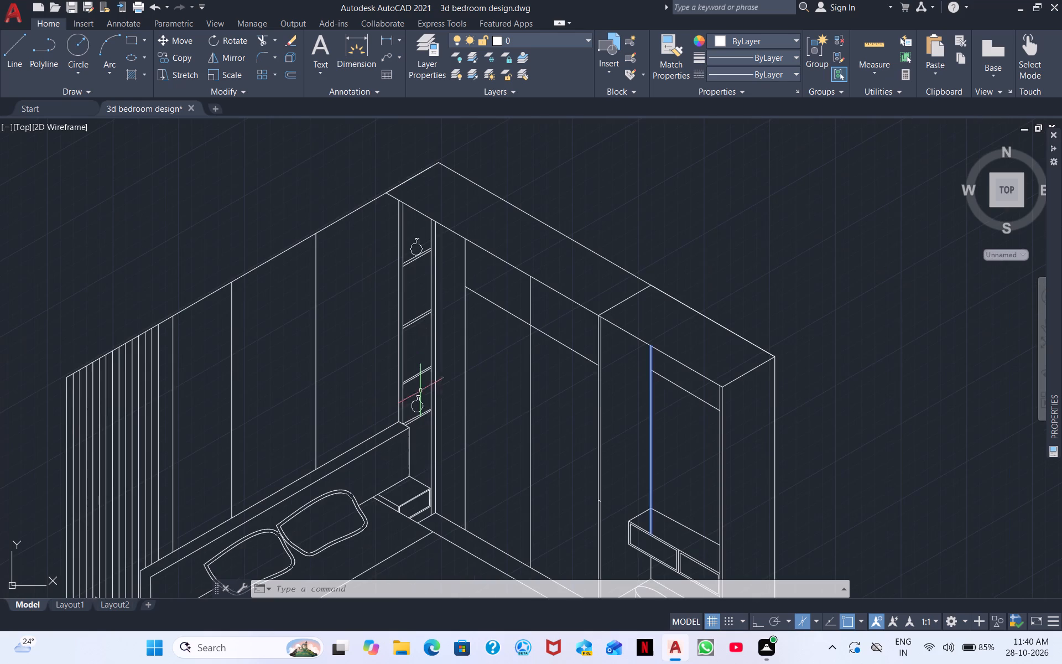
middle_drag(434, 320, 433, 387)
scroll(371, 338, up, 2)
middle_drag(471, 402, 398, 313)
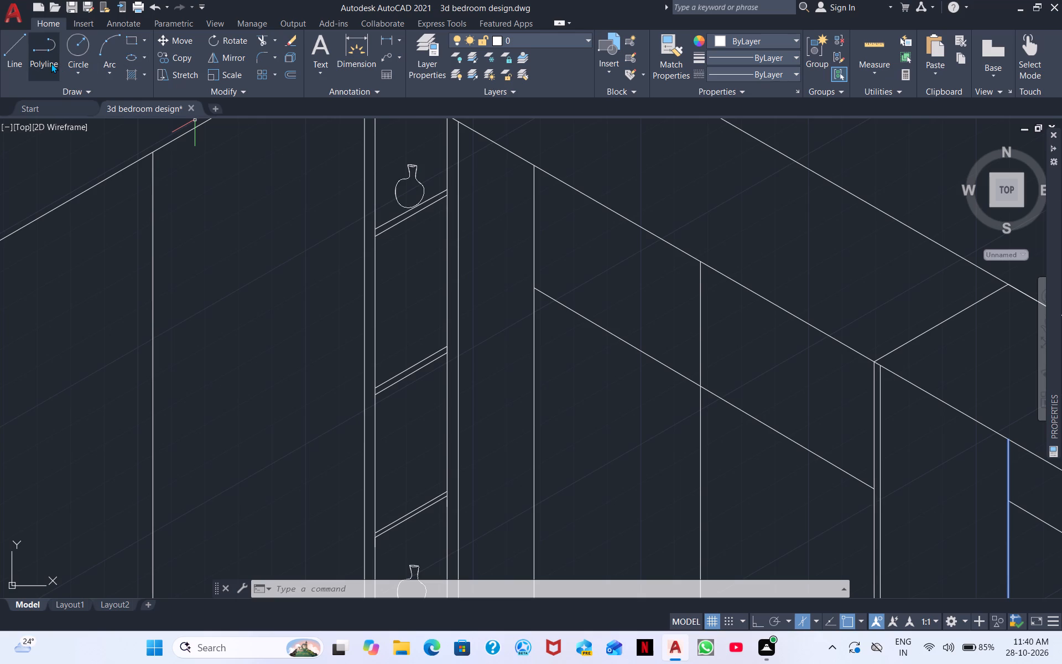
click(6, 63)
click(238, 330)
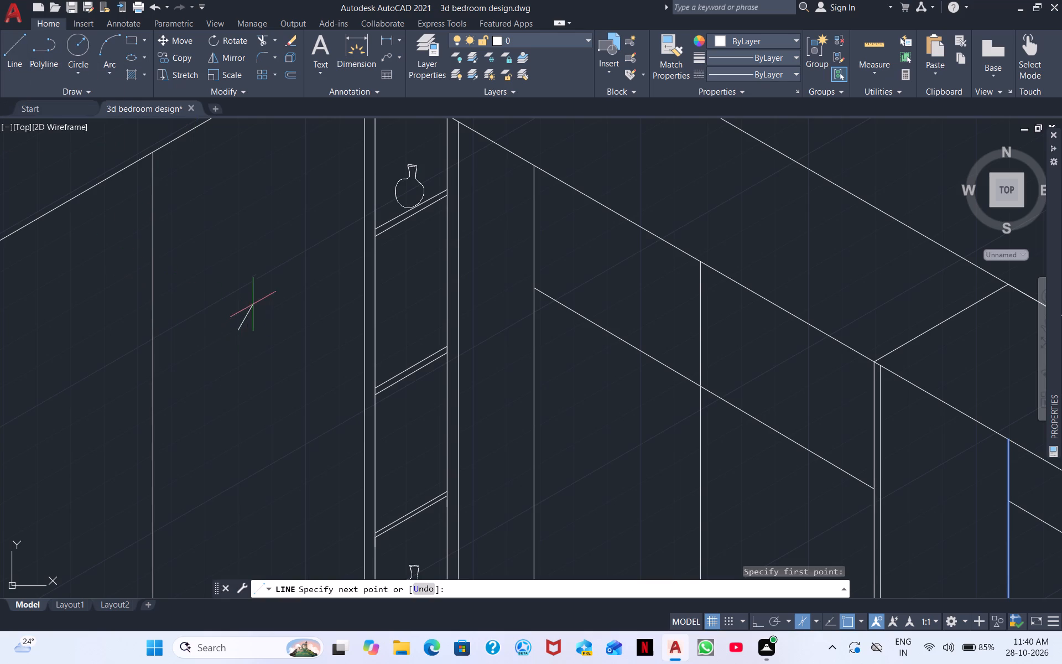
click(276, 299)
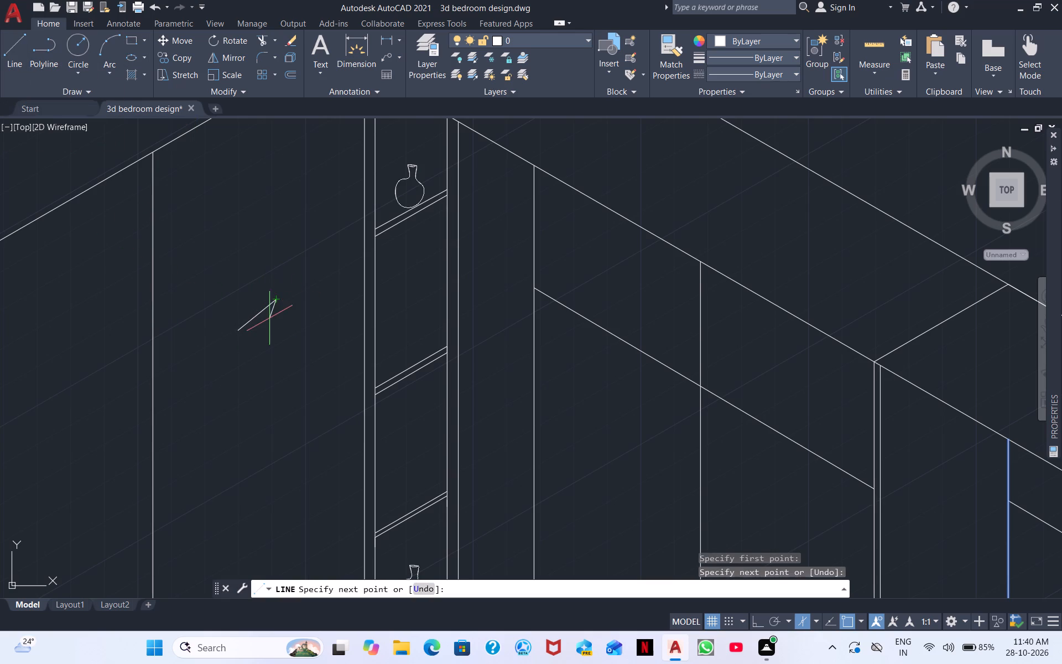
click(277, 321)
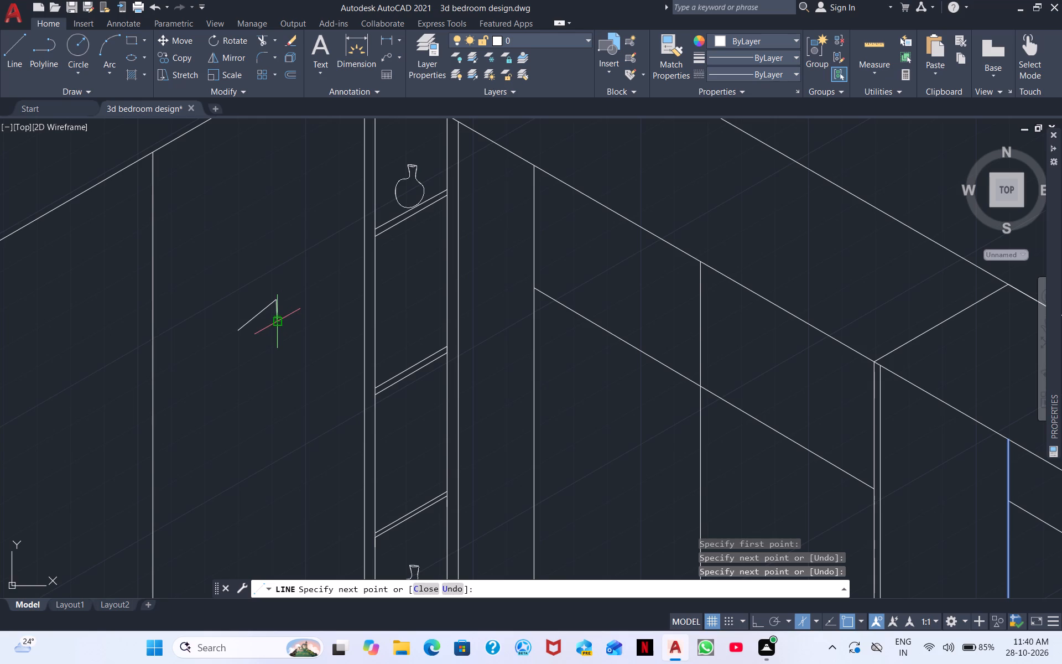
click(249, 351)
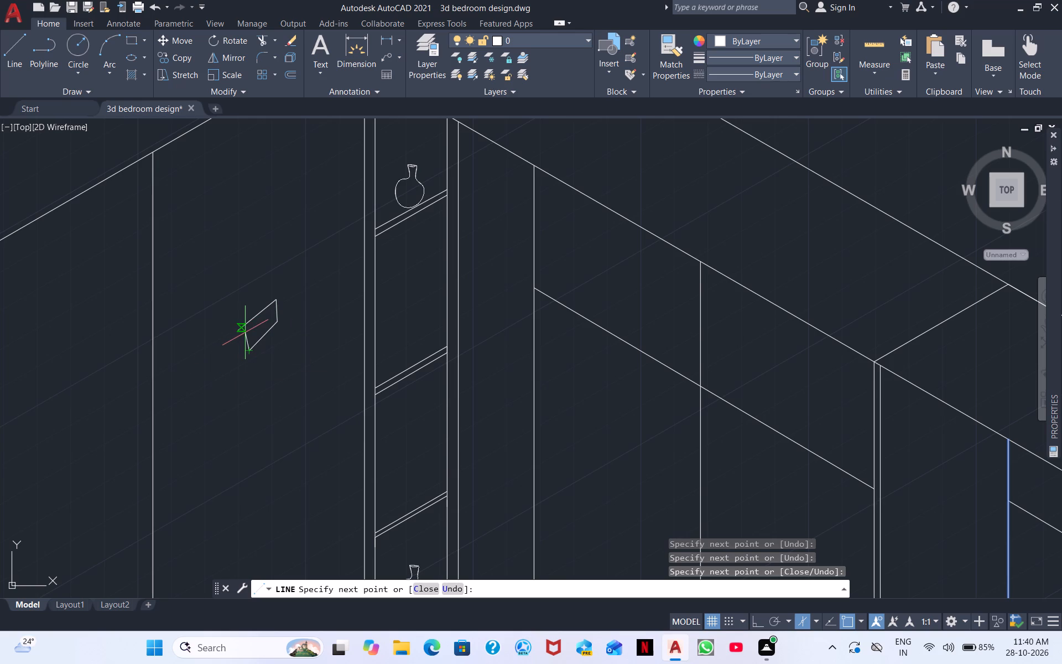
scroll(237, 333, up, 5)
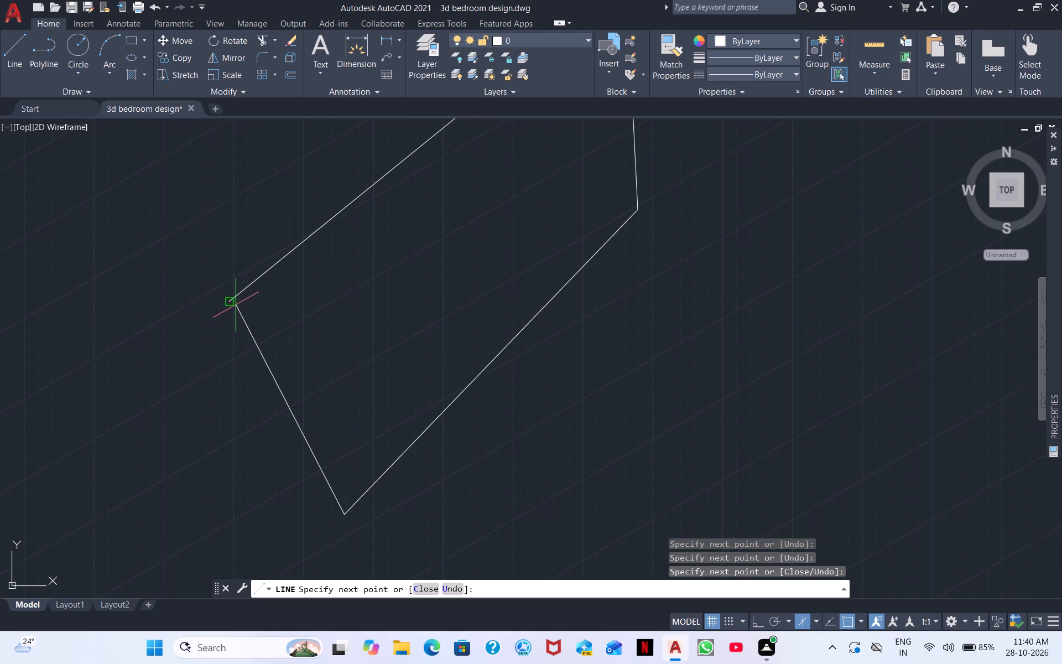
click(233, 302)
right_click(331, 316)
click(379, 323)
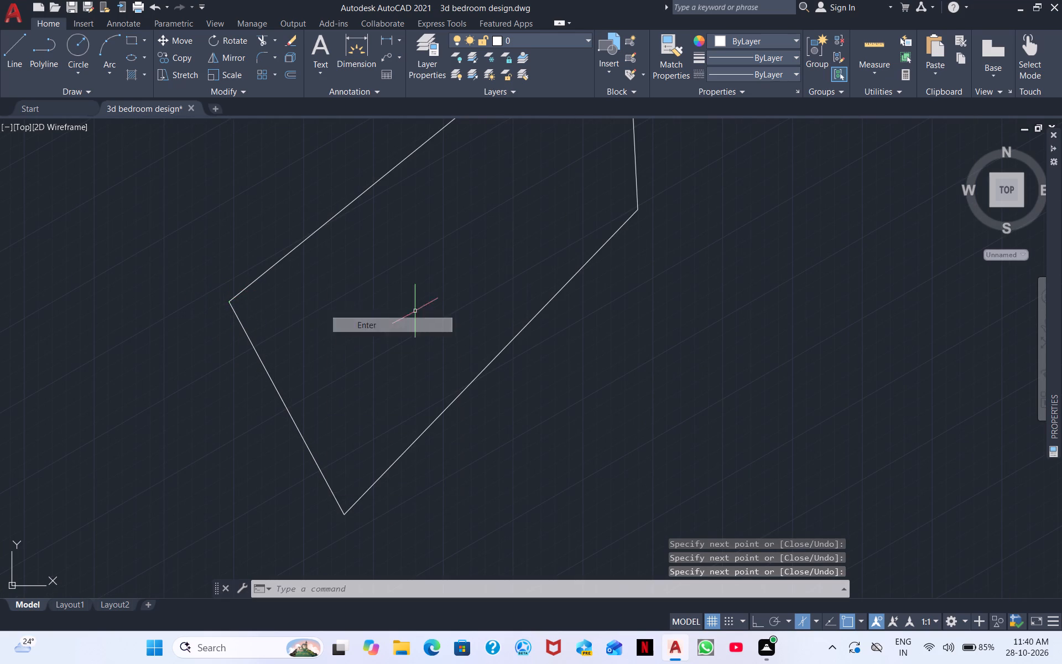
Stretch the shared endpoint of the outline's short far side and long lower side downward to widen the shape.
scroll(465, 314, down, 3)
middle_drag(464, 315, 440, 340)
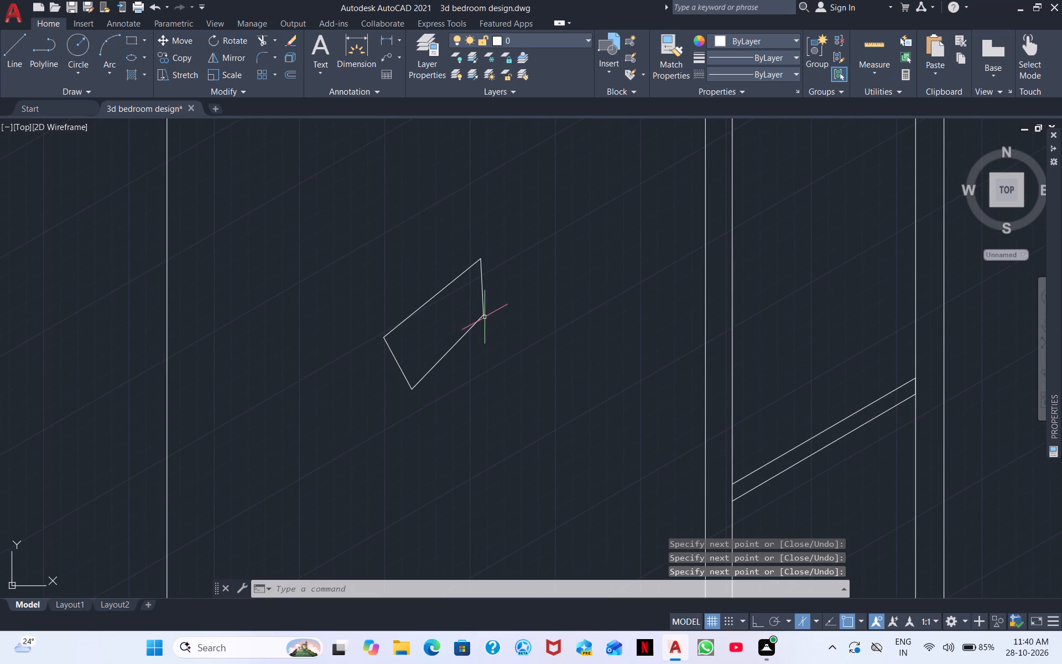
drag(501, 345, 491, 335)
click(458, 312)
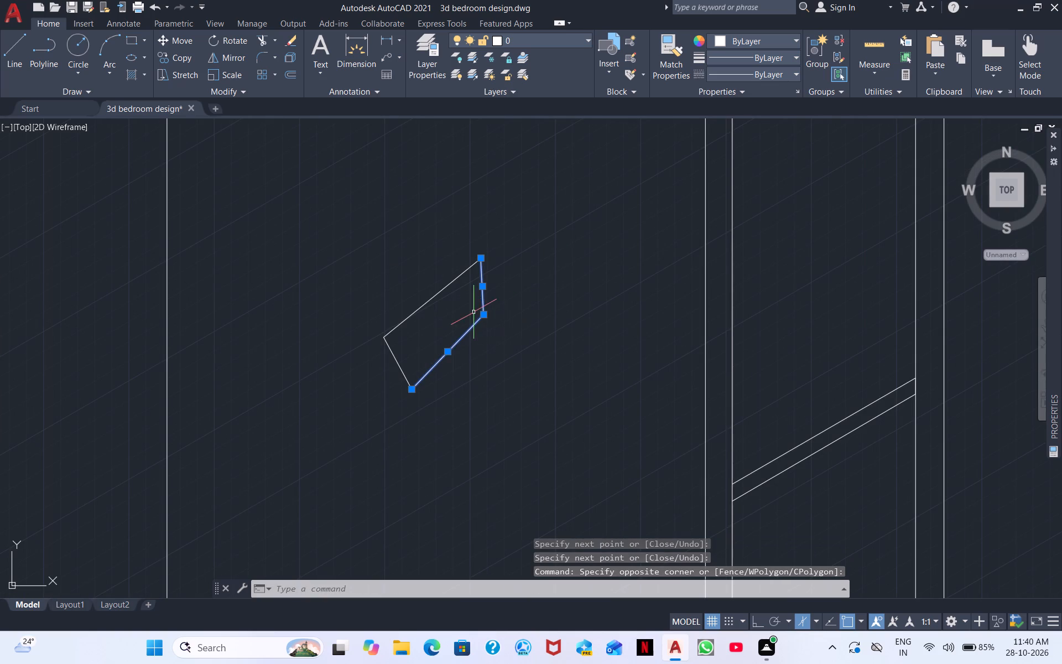
drag(485, 314, 489, 324)
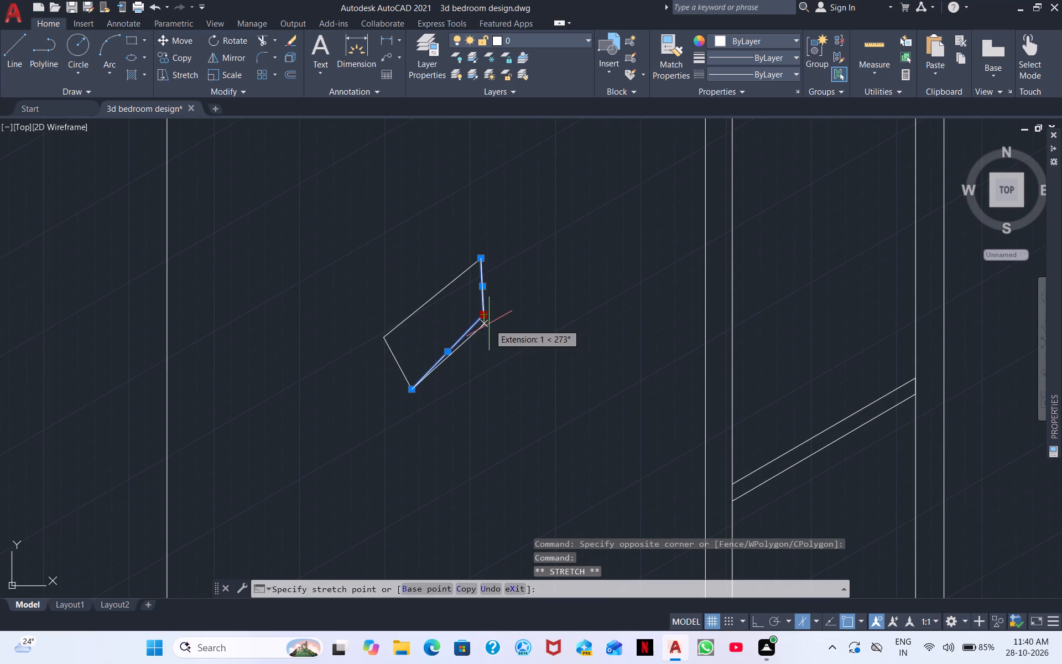
drag(489, 324, 494, 334)
click(491, 334)
click(487, 335)
drag(487, 335, 504, 339)
click(504, 339)
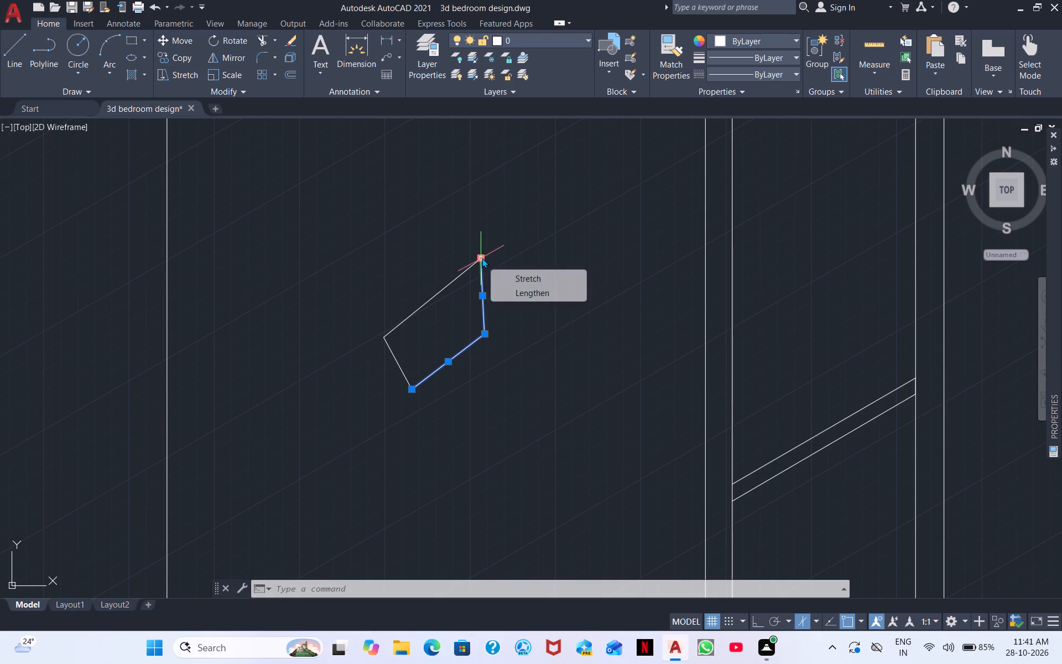
Stretch the upper endpoint of the short far side back along the long upper edge, making it roughly parallel to the opposite side.
drag(482, 258, 477, 267)
click(471, 272)
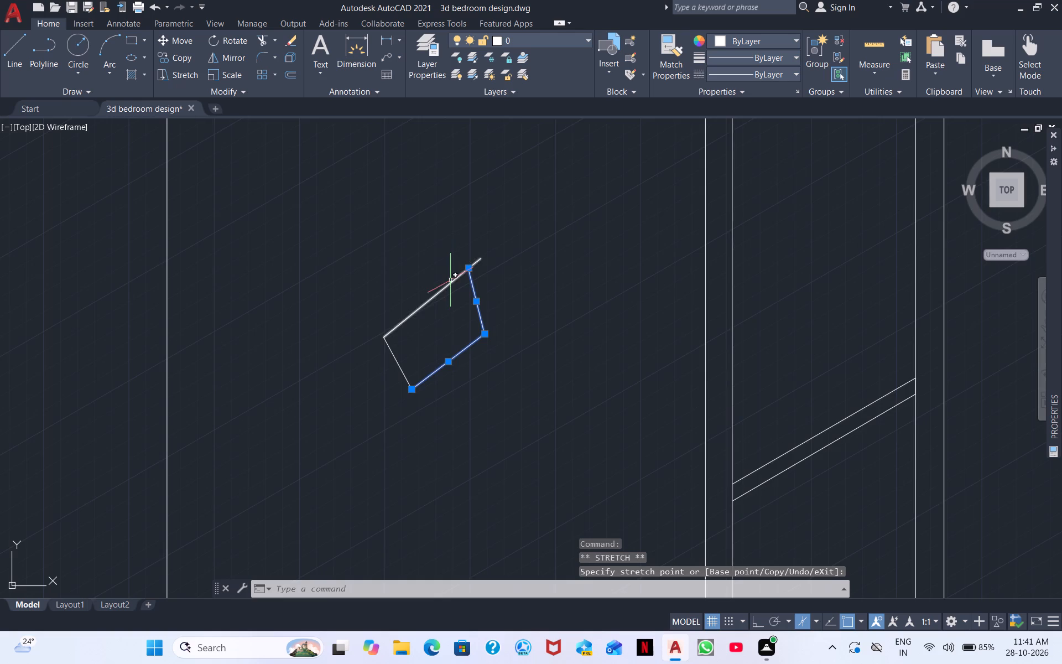
scroll(451, 281, up, 3)
scroll(462, 273, down, 3)
scroll(471, 272, up, 3)
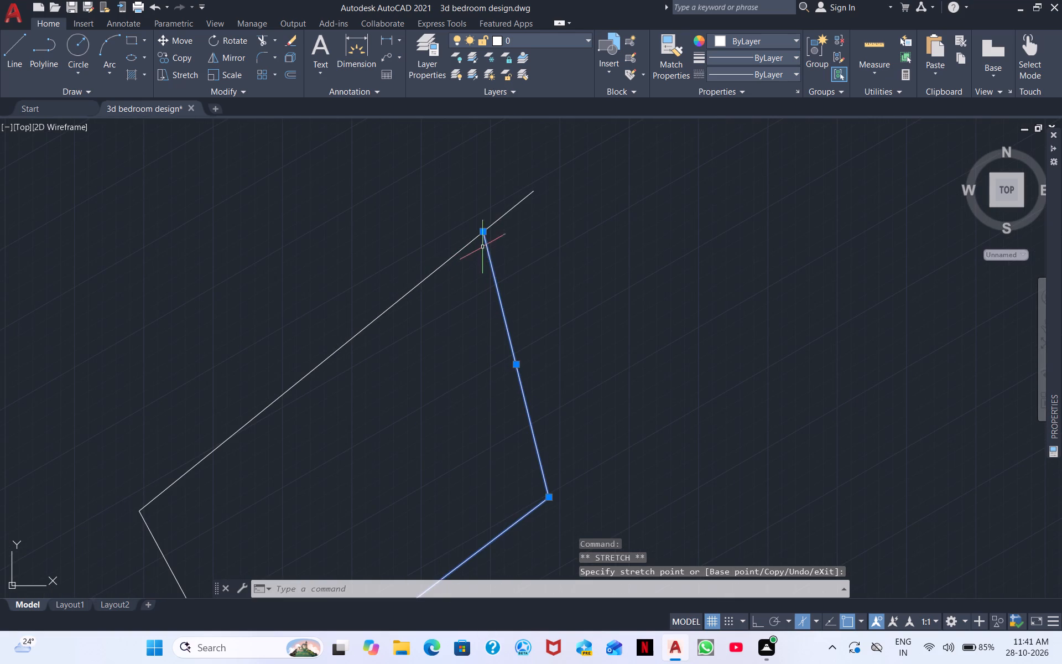
drag(483, 231, 467, 253)
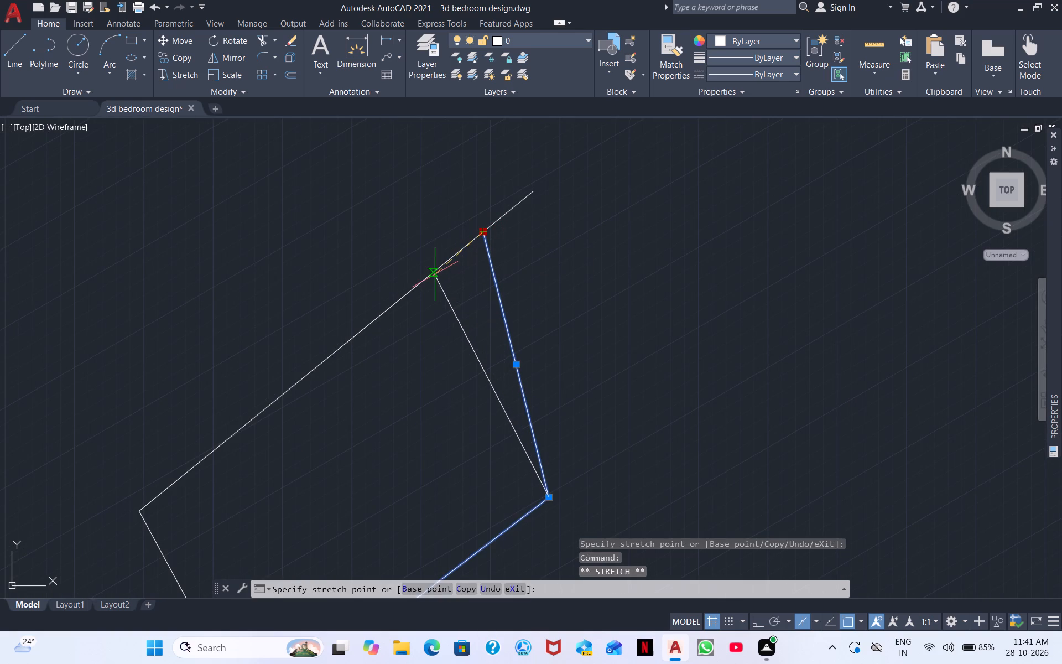
click(433, 272)
scroll(470, 256, down, 2)
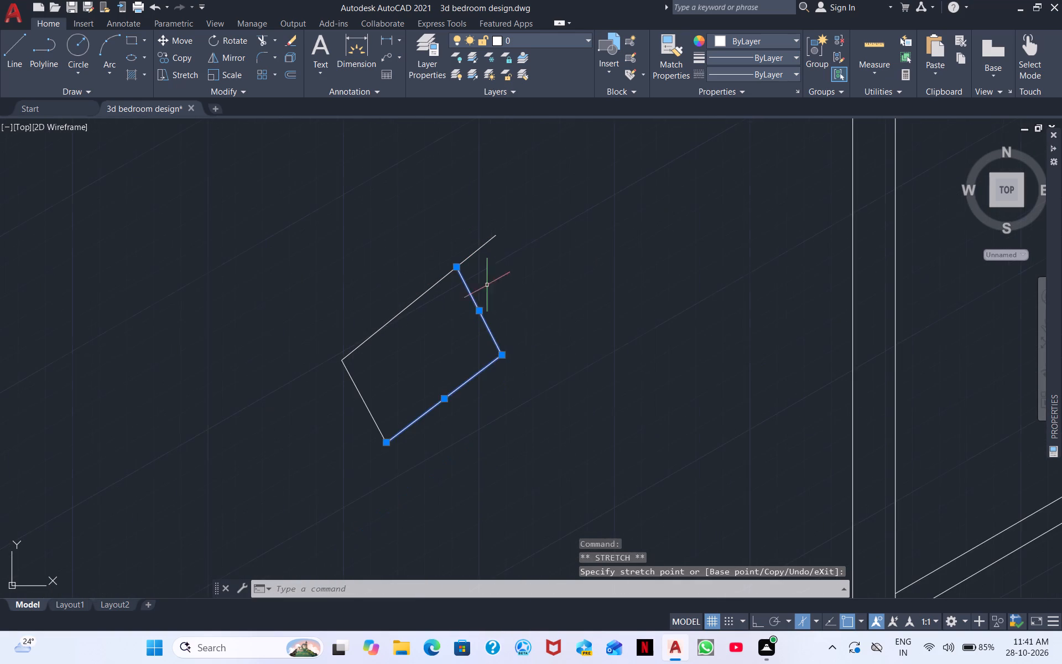
Trim the piece of the long upper edge that overhangs the short far side.
middle_drag(517, 306, 472, 268)
click(257, 41)
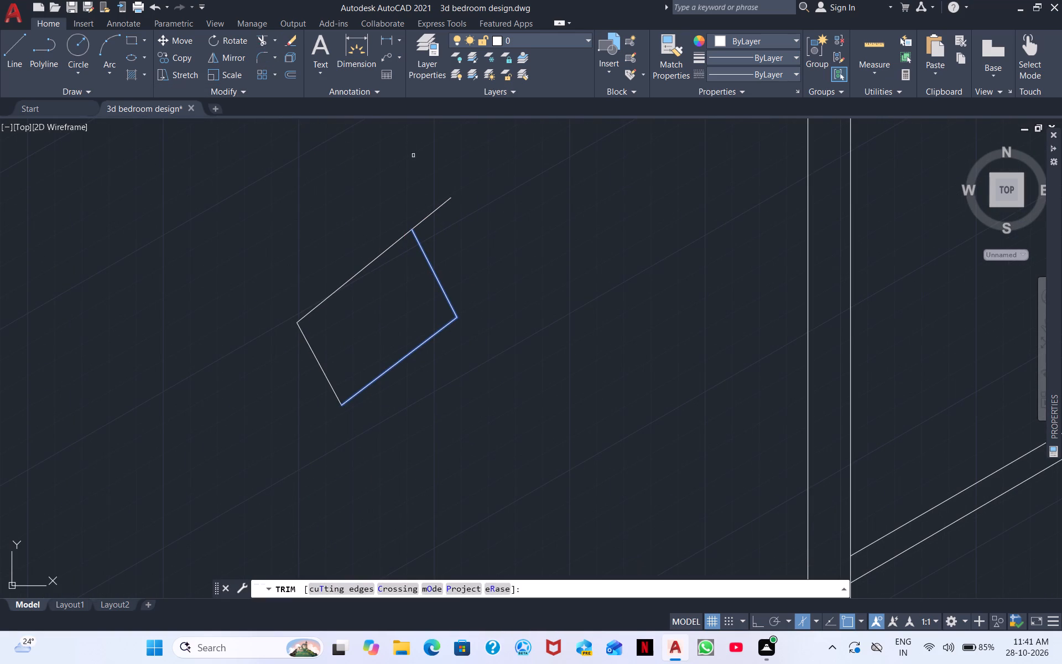
drag(427, 189, 447, 236)
scroll(468, 236, down, 2)
right_click(556, 260)
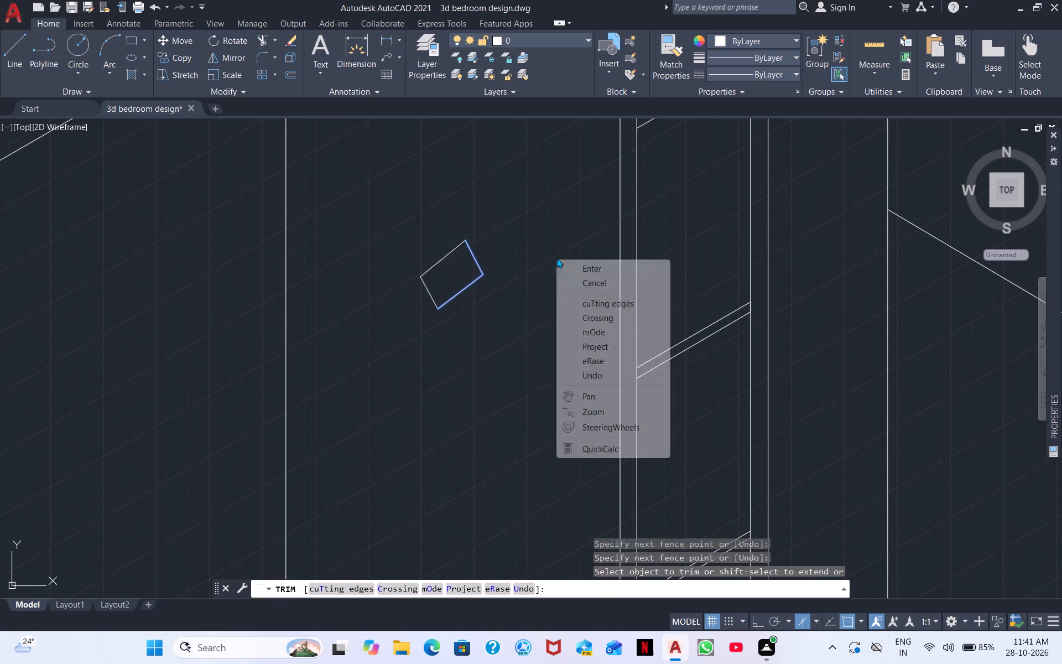
click(591, 269)
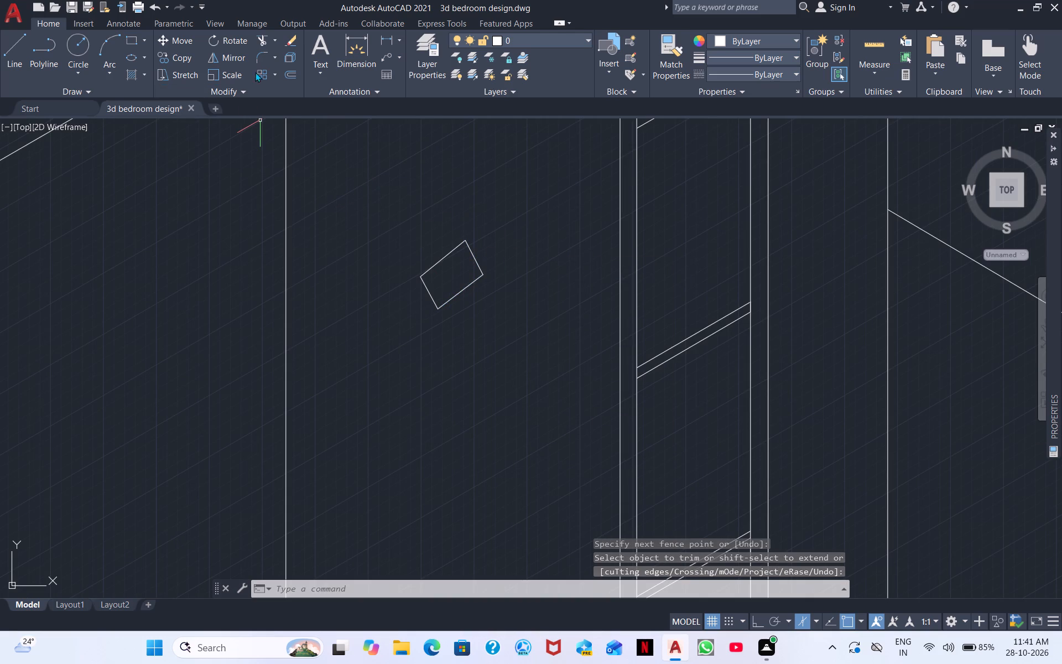
Draw two connected lines from the outline's top corner back to its short far side, forming a small triangular flap.
click(11, 47)
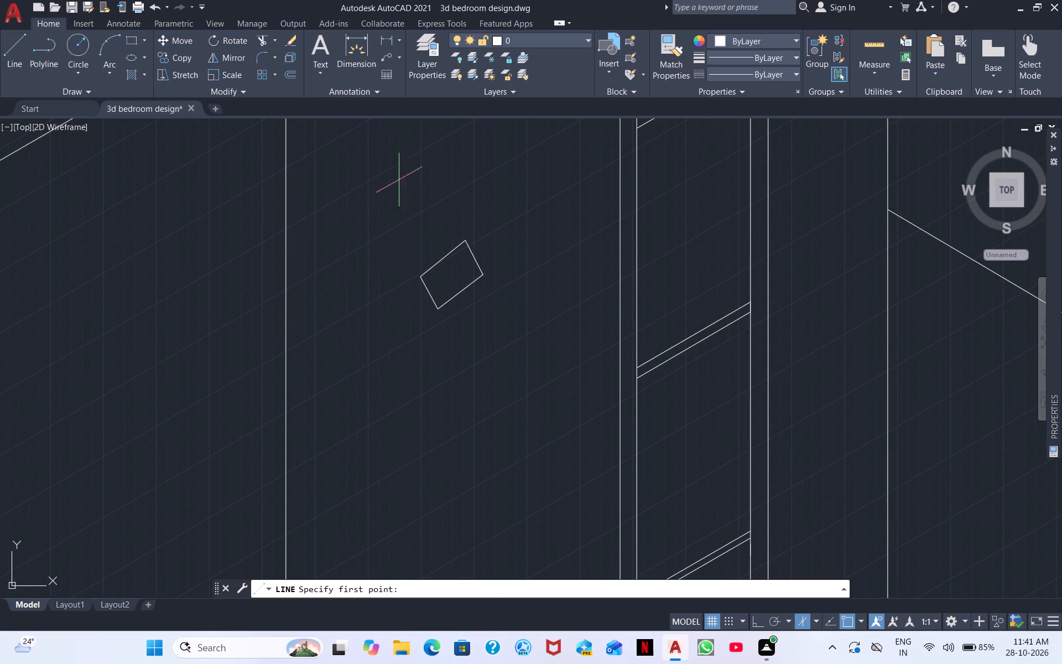
click(469, 242)
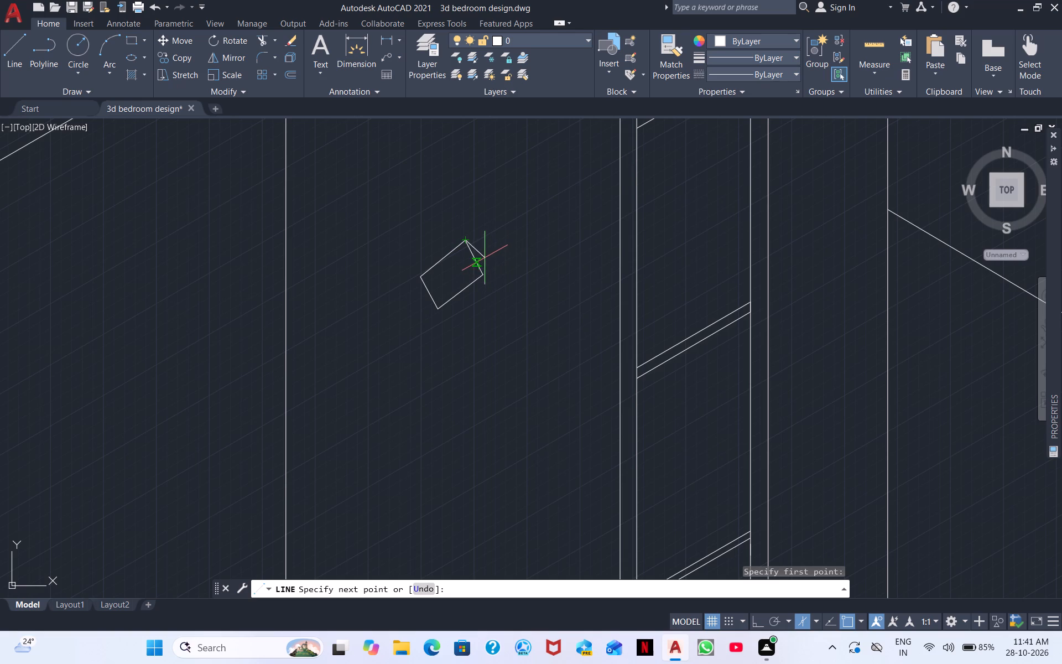
click(490, 257)
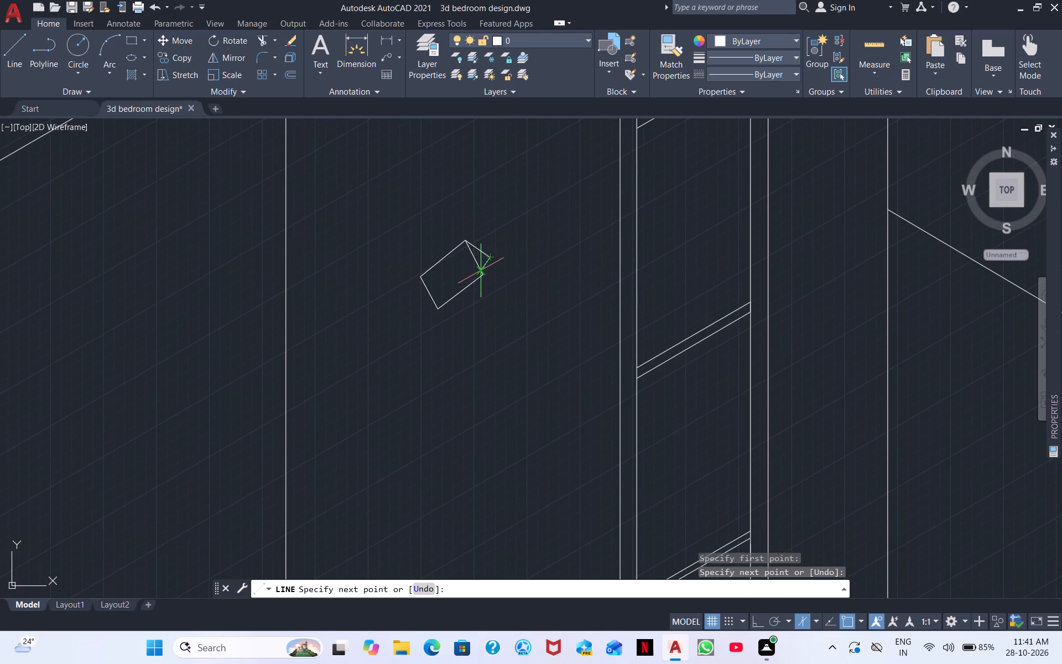
scroll(471, 273, up, 4)
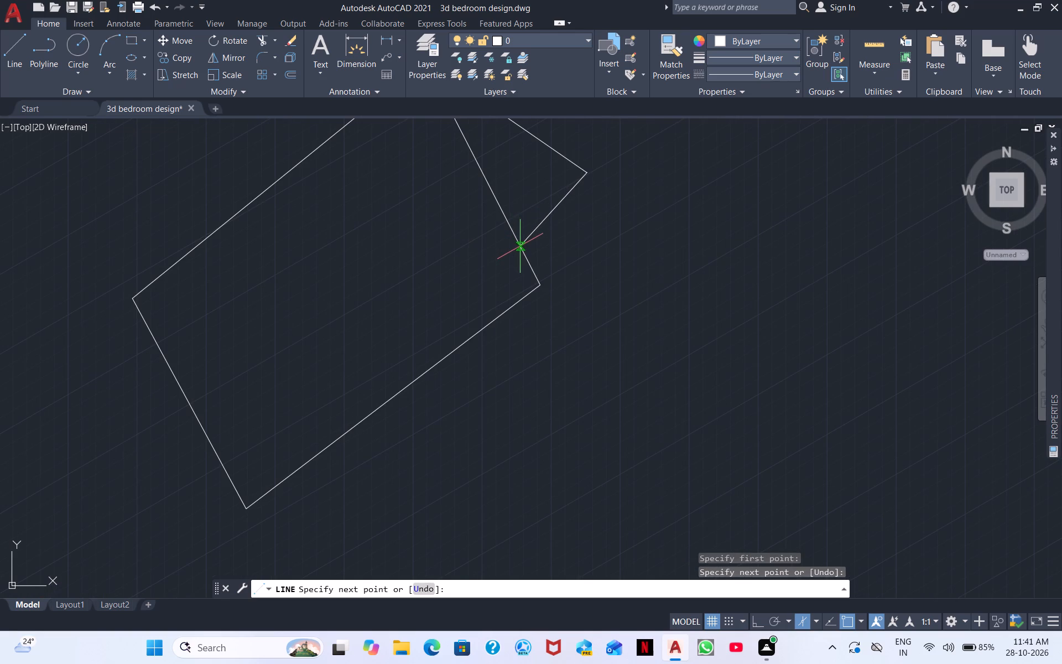
click(520, 247)
scroll(551, 252, down, 2)
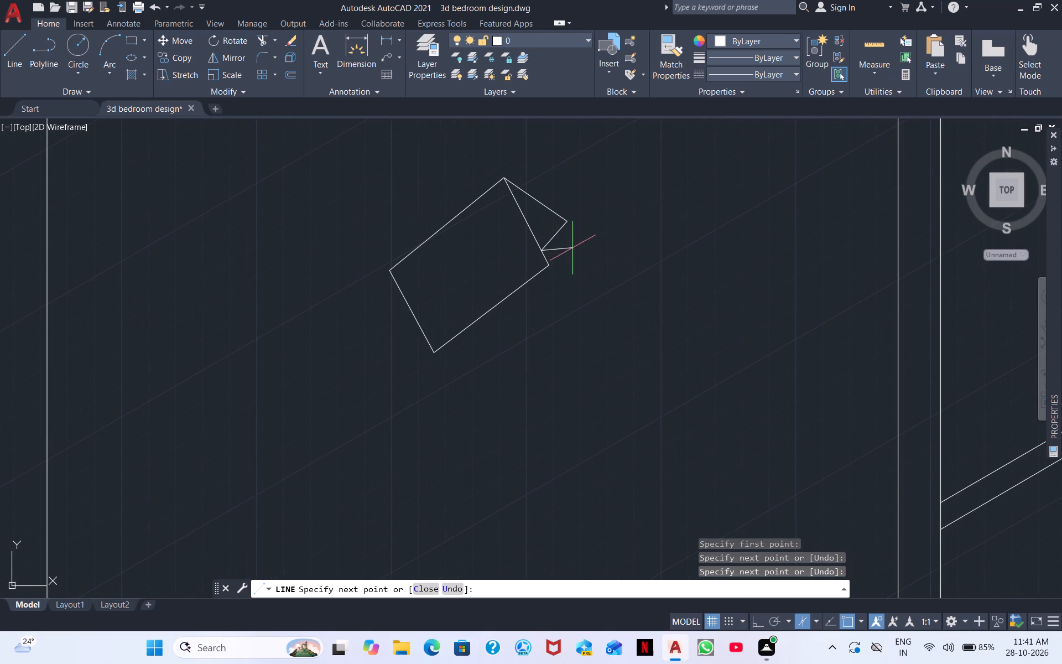
scroll(568, 246, up, 1)
right_click(617, 246)
click(657, 258)
Rotate the whole outline with its flap counterclockwise about its lowest corner so that it stands nearly upright.
scroll(595, 271, down, 4)
click(619, 307)
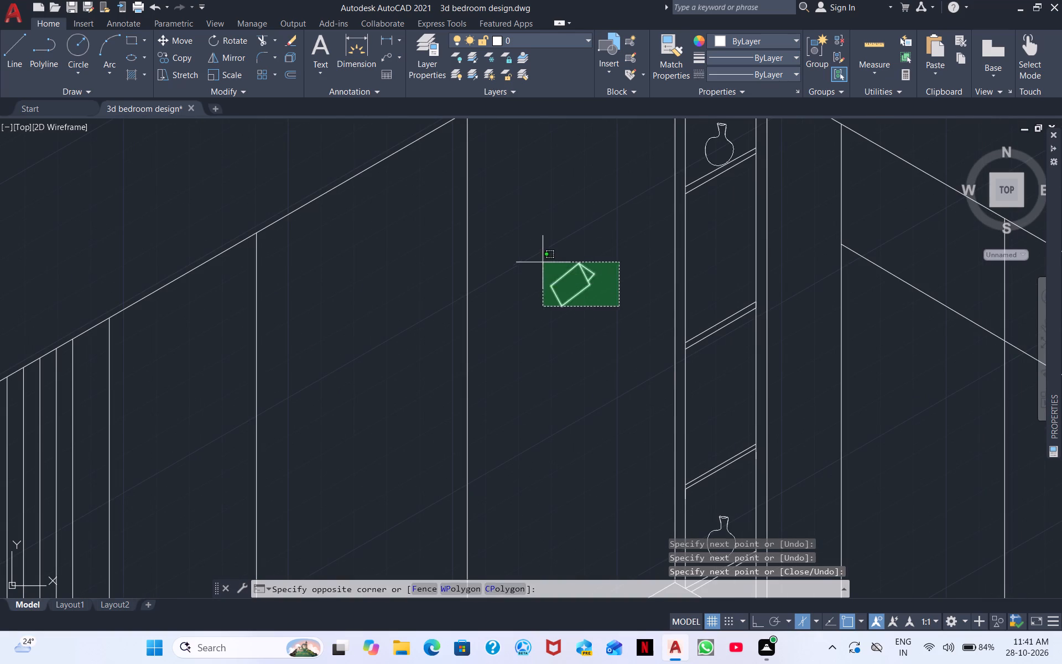
click(543, 262)
right_click(615, 309)
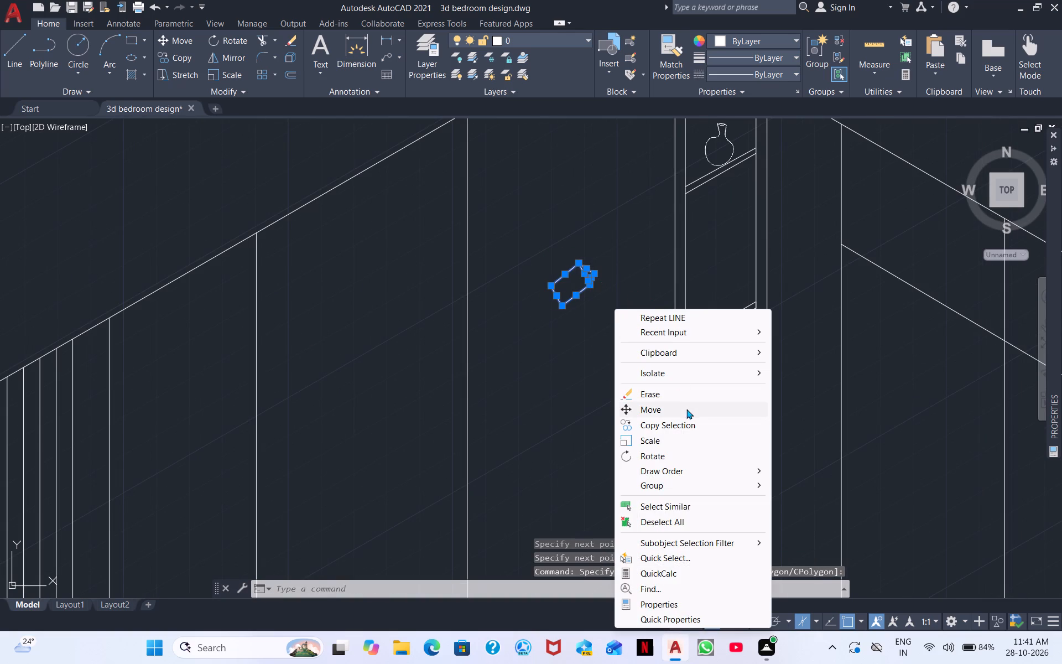
click(661, 452)
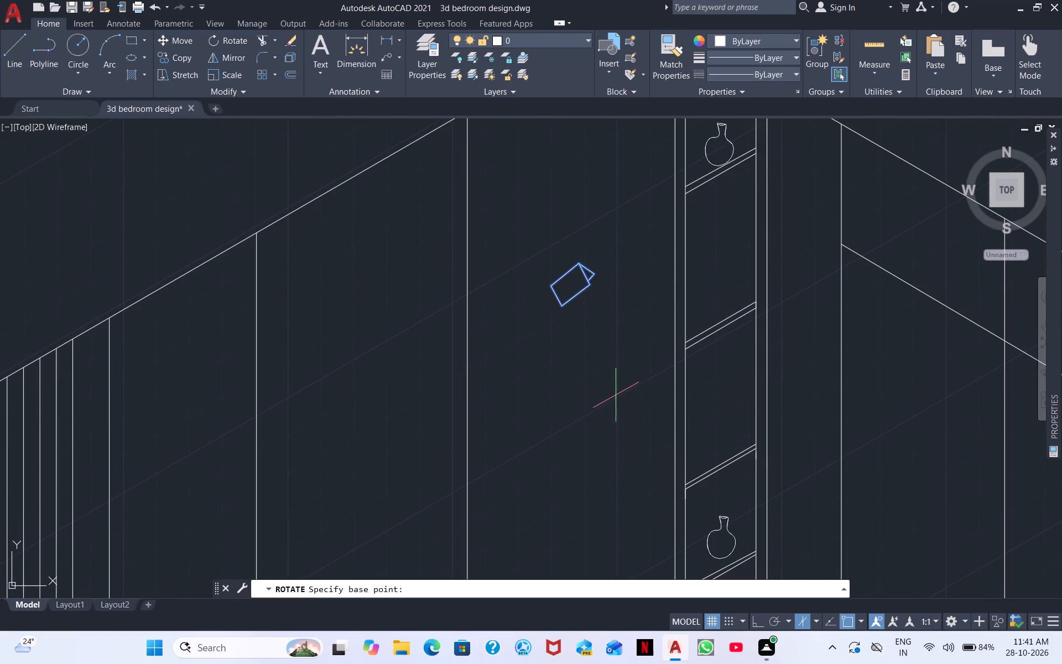
click(563, 307)
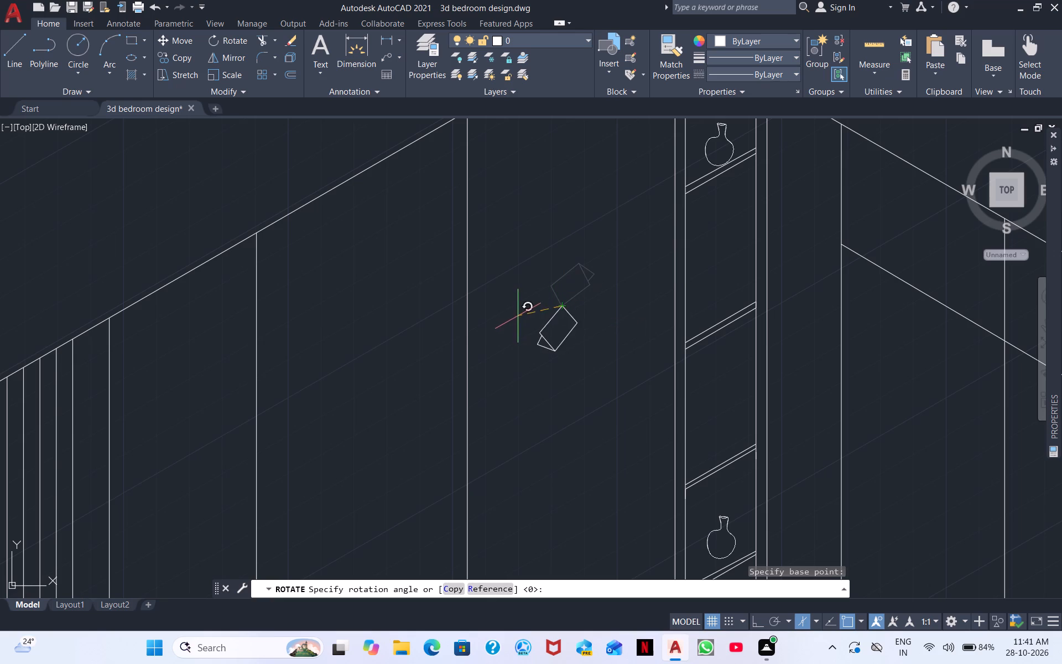
click(577, 277)
Copy the upright card-like object from its lower corner into each of the two middle compartments of the tall shelf unit.
click(576, 328)
click(533, 261)
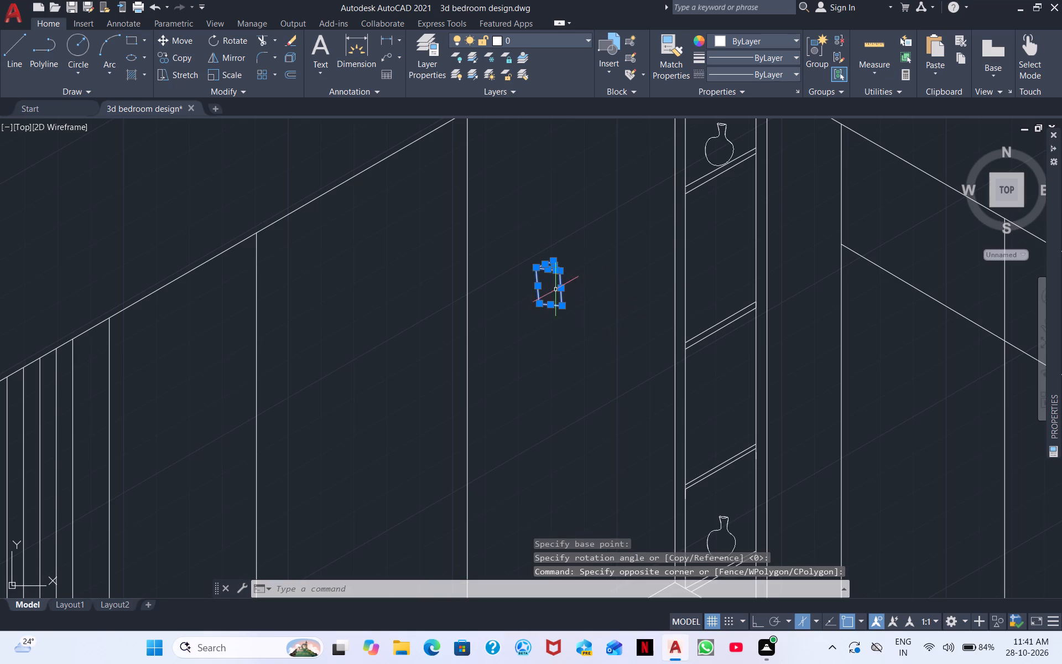
right_click(615, 314)
click(667, 428)
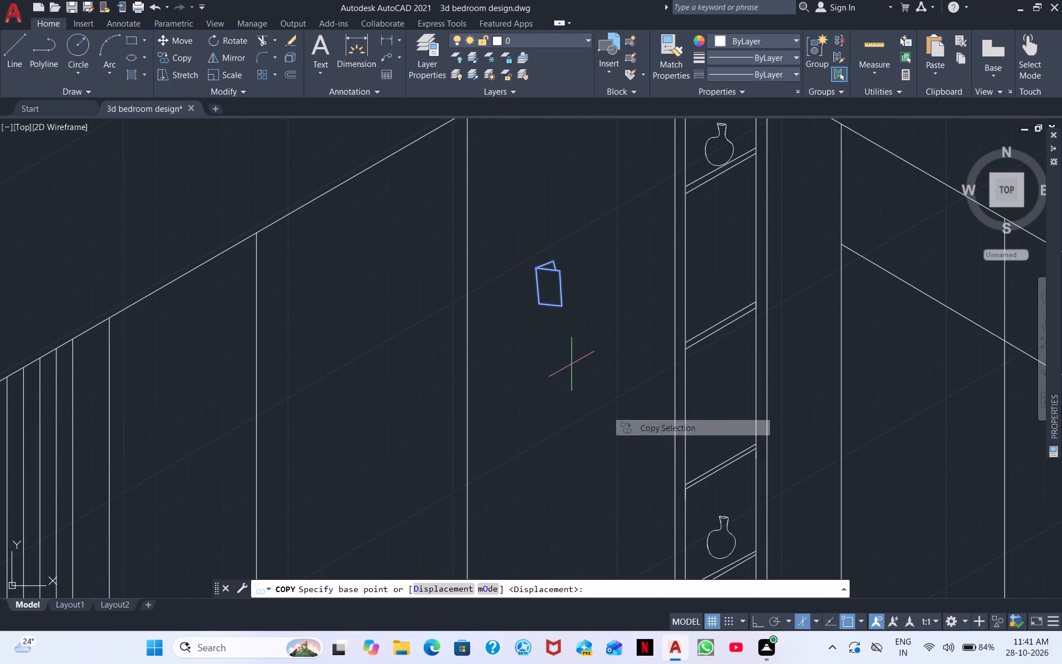
click(537, 304)
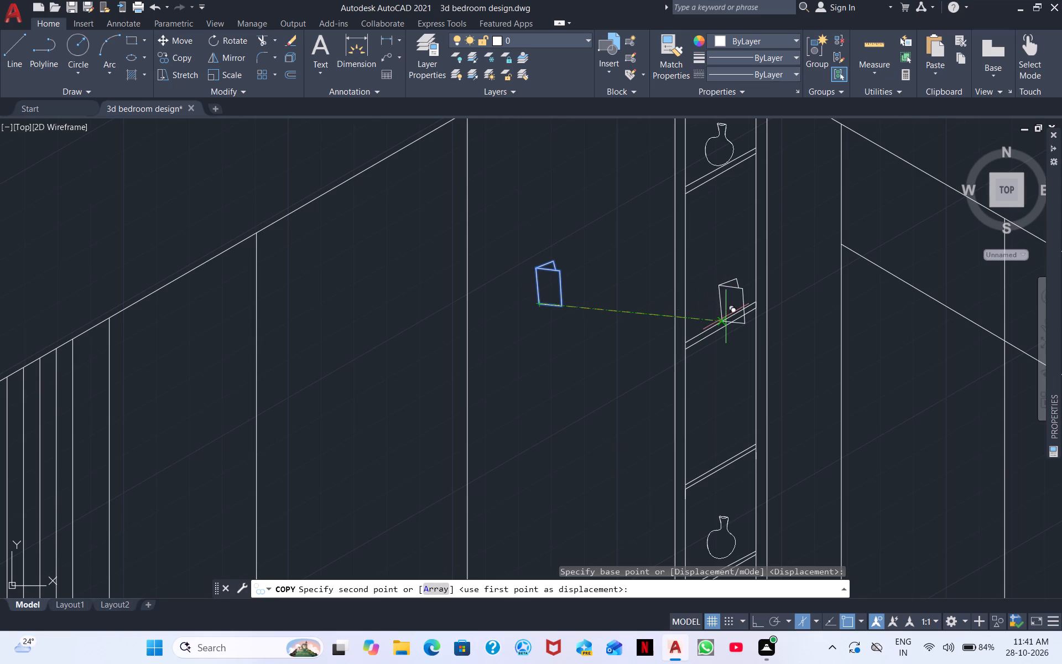
click(706, 306)
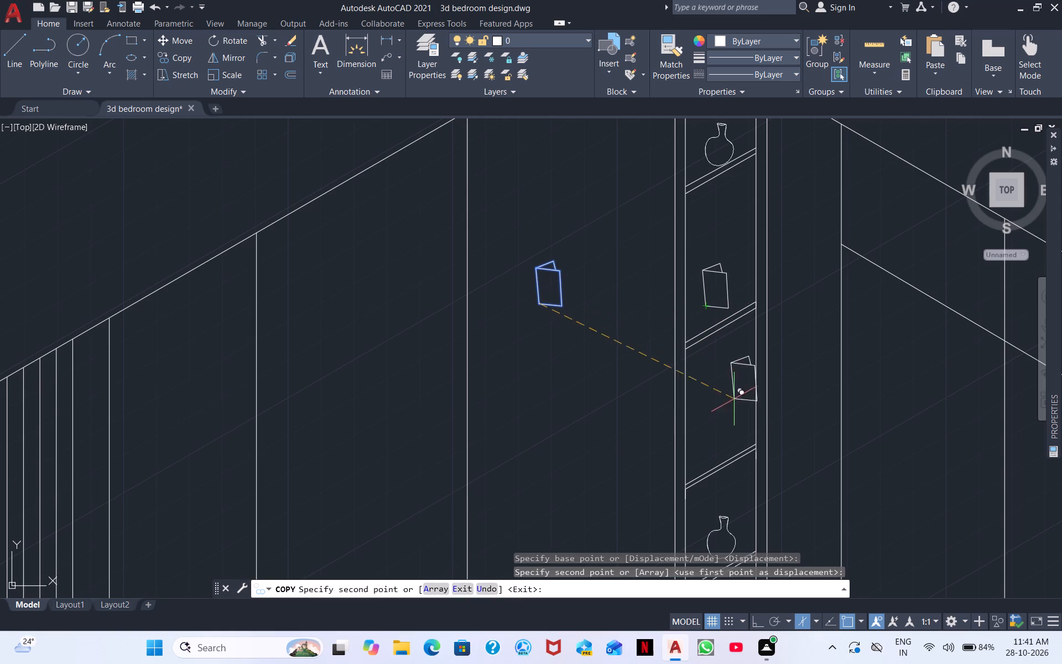
click(709, 421)
right_click(628, 423)
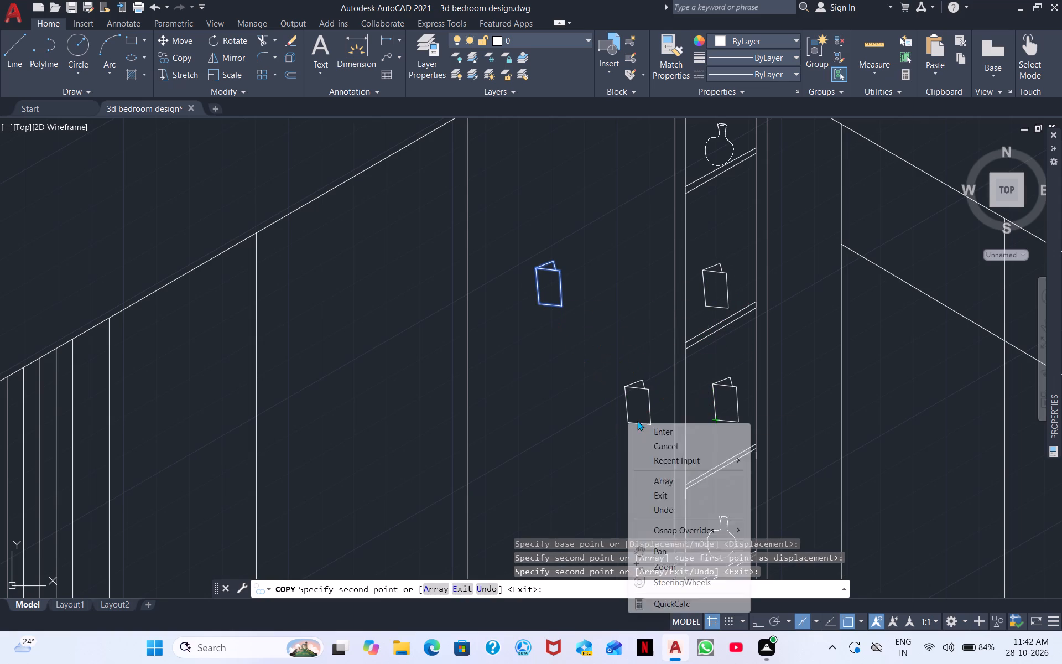
click(663, 429)
Erase the original card-like object, including its flap, that stands outside the tall shelf unit.
drag(616, 346, 551, 333)
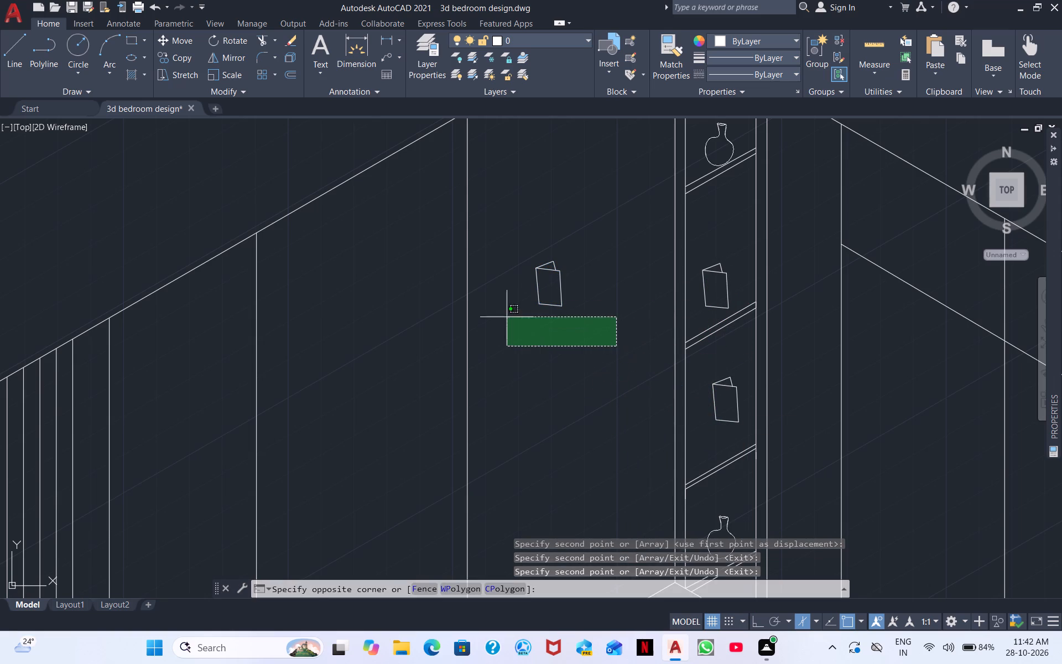
click(484, 281)
scroll(496, 278, up, 3)
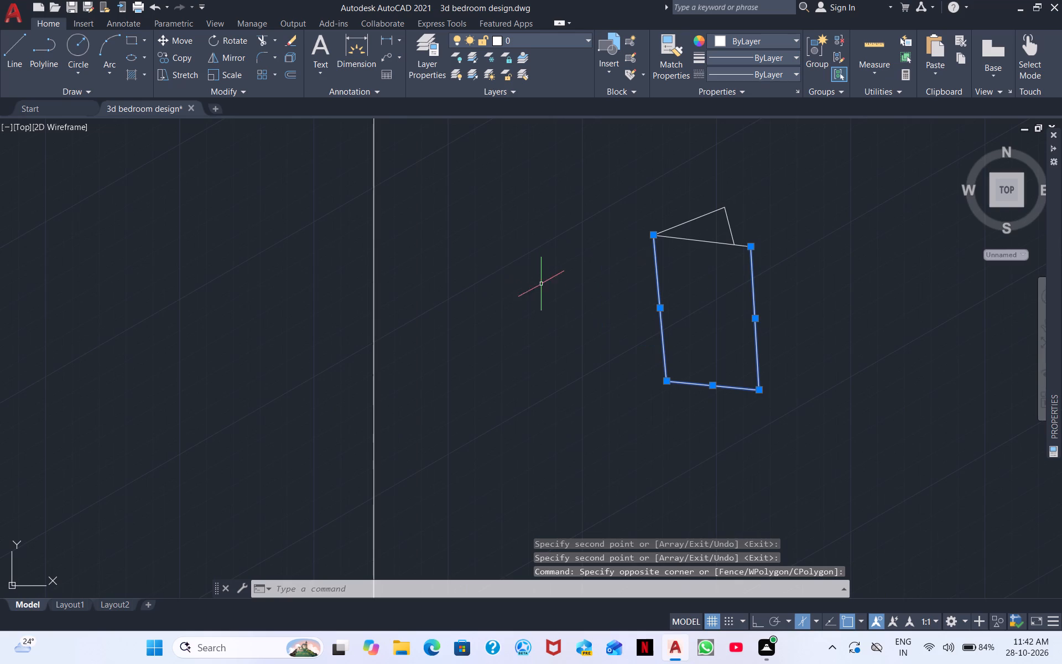
scroll(528, 313, down, 2)
drag(649, 307, 580, 258)
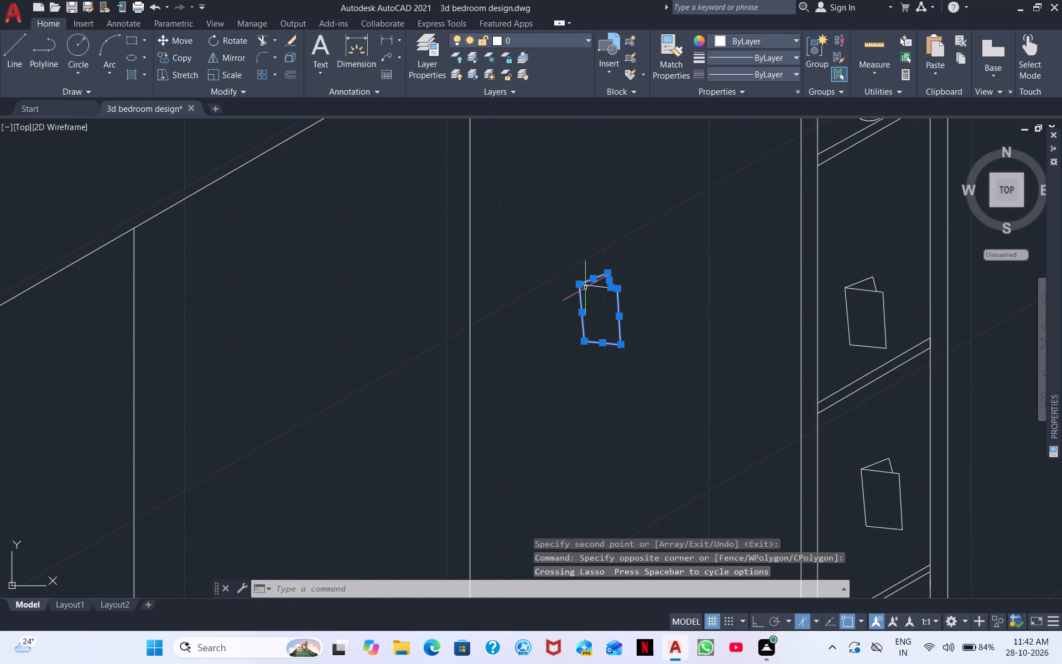
click(587, 287)
right_click(702, 299)
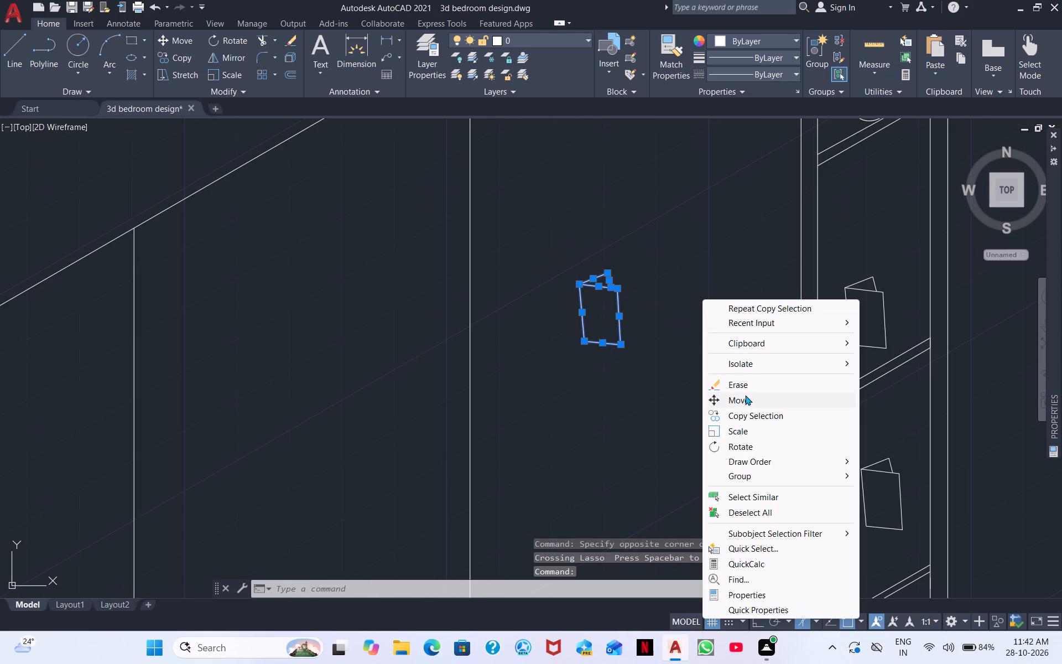
click(747, 387)
Trim the lower piece of the dressing niche's vertical back line where it runs across the drawer unit's top.
scroll(576, 331, down, 3)
middle_drag(624, 350, 532, 245)
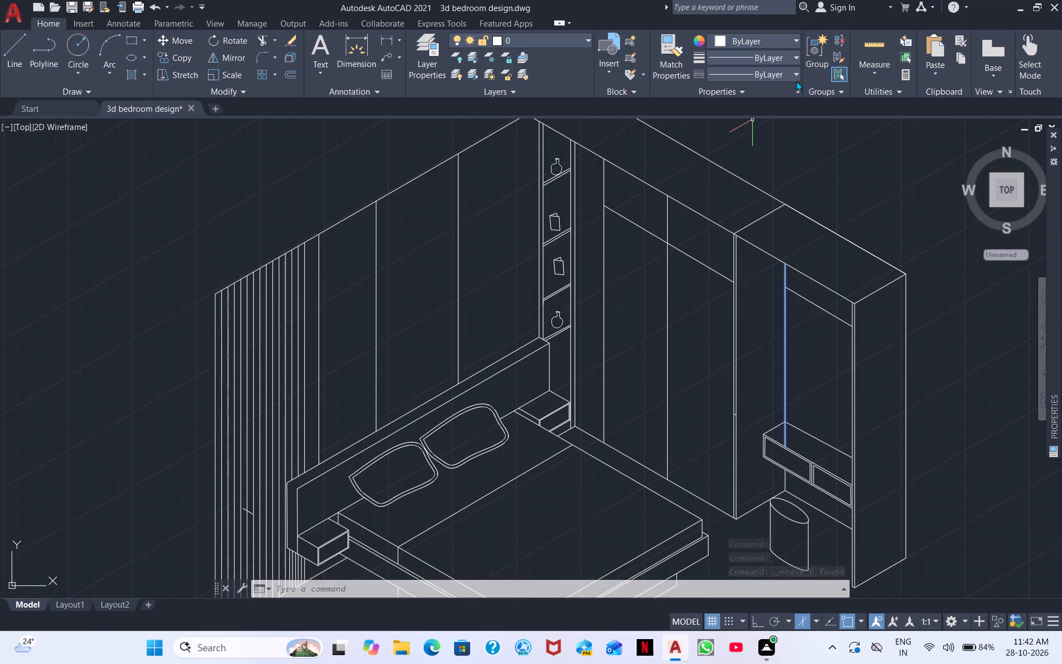
click(256, 37)
click(785, 432)
scroll(794, 443, down, 1)
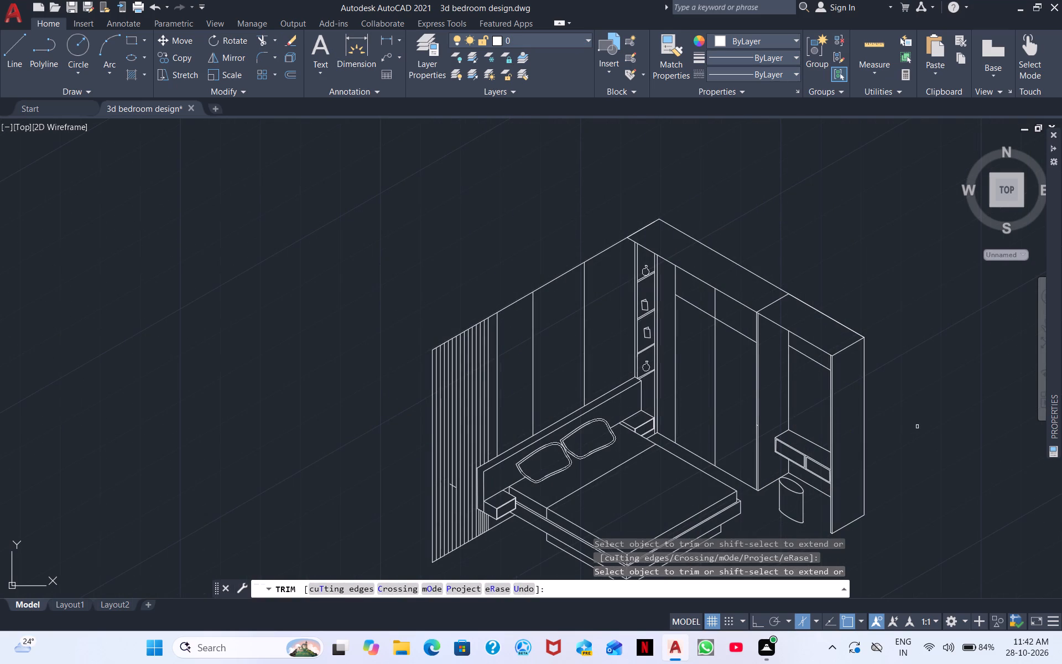
right_click(917, 427)
click(961, 433)
Erase the short stray diagonal line that crosses the vertical slats of the wall panel beside the headboard.
scroll(952, 426, down, 2)
scroll(964, 440, up, 3)
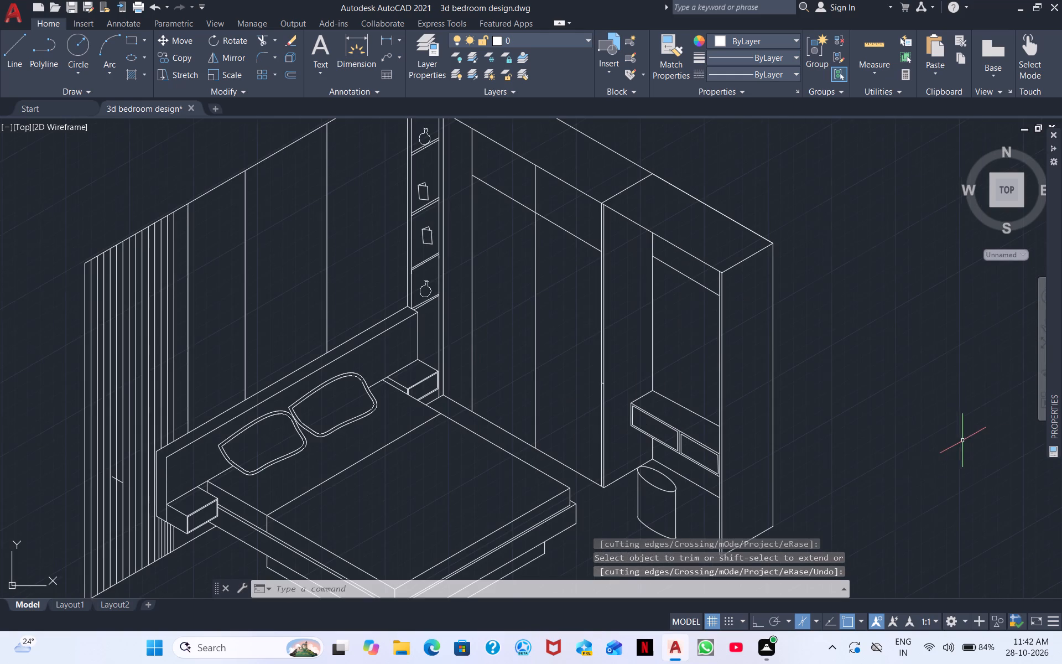
scroll(713, 334, down, 2)
middle_drag(719, 332, 716, 314)
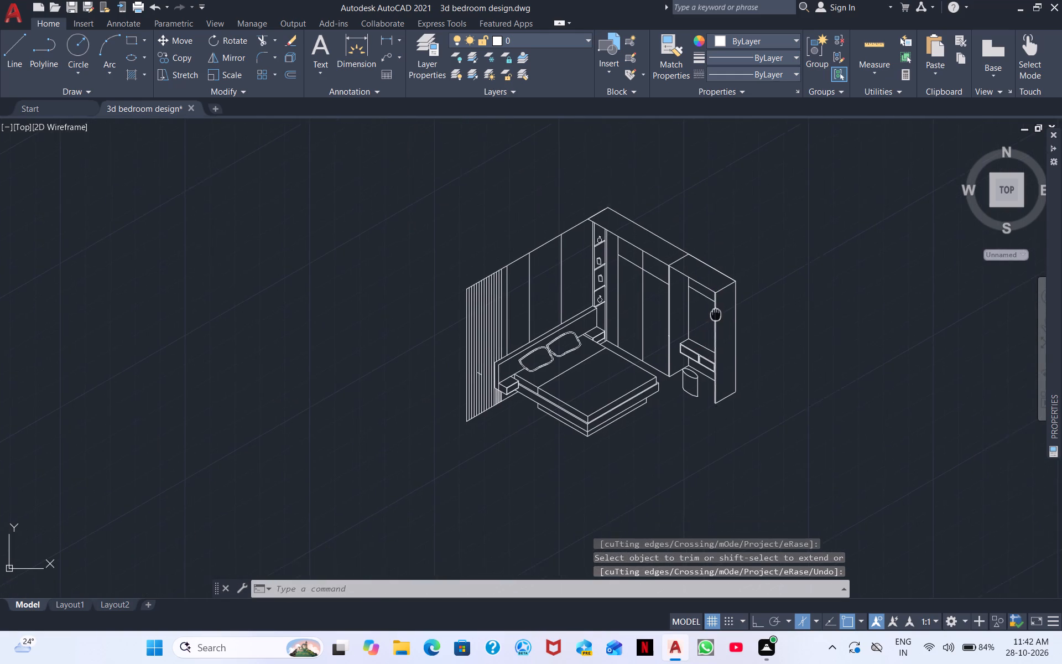
middle_drag(716, 314, 704, 267)
scroll(688, 330, up, 2)
scroll(675, 333, down, 1)
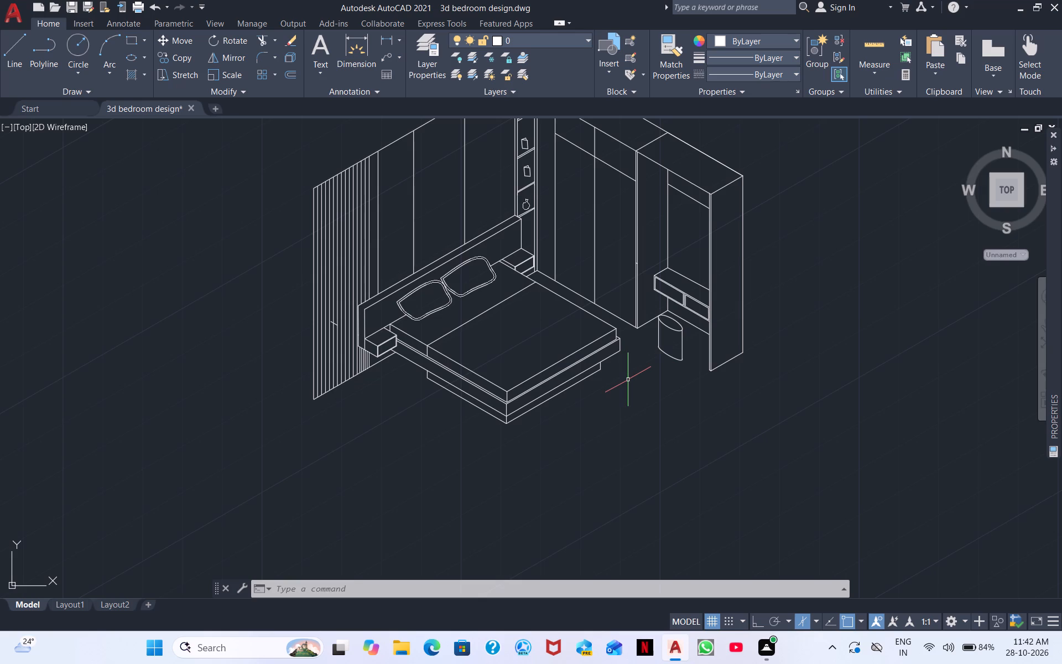
scroll(628, 380, down, 1)
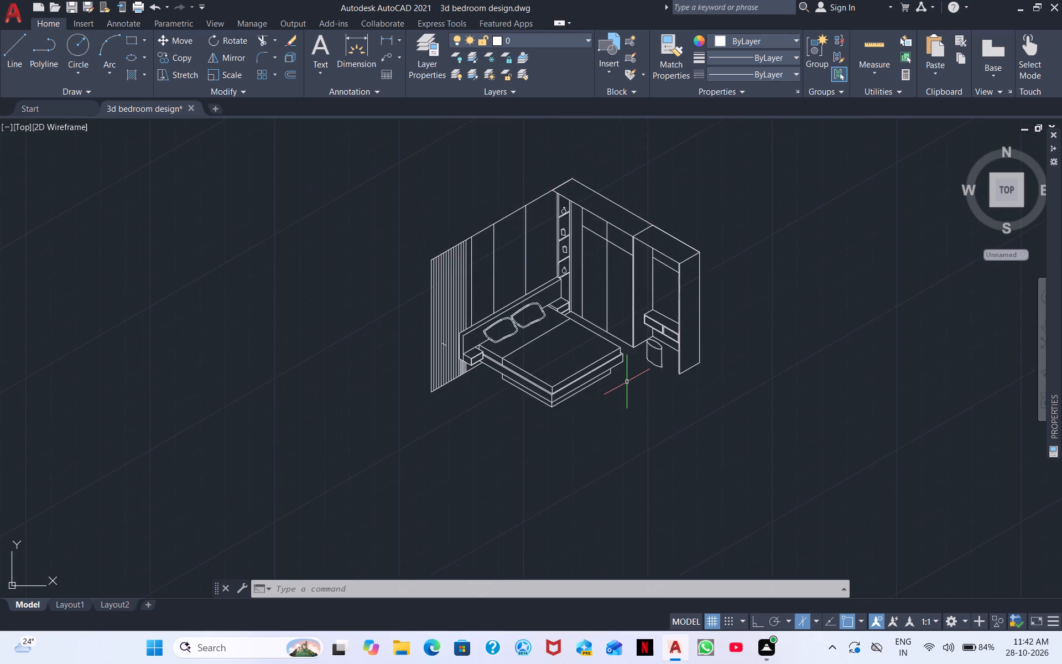
scroll(627, 382, down, 1)
scroll(588, 346, up, 3)
scroll(582, 350, down, 2)
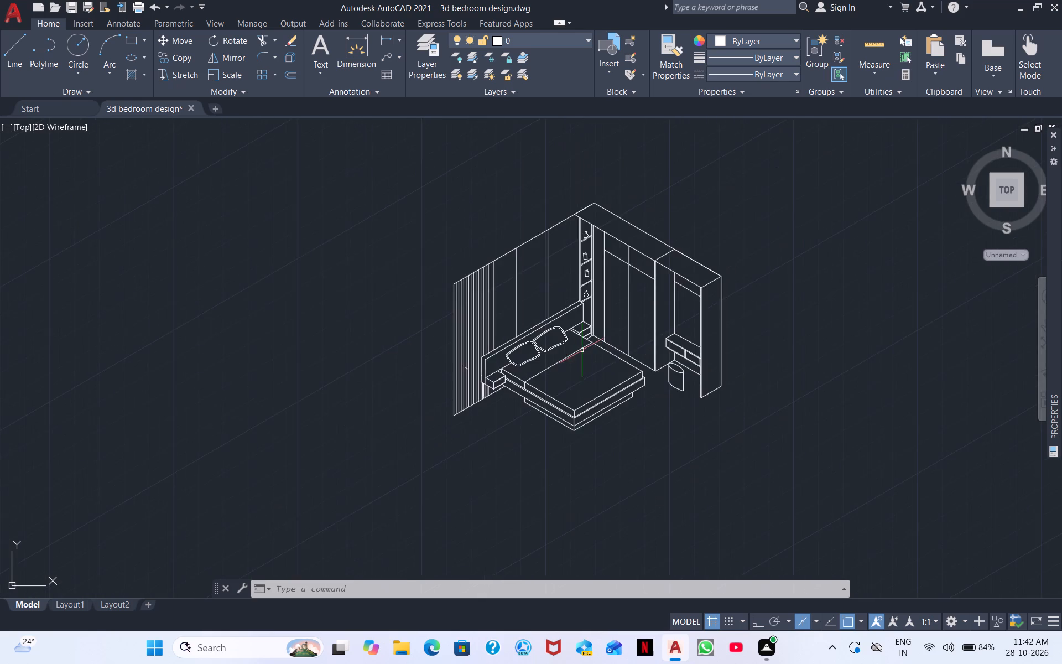
scroll(551, 346, up, 3)
scroll(249, 403, up, 3)
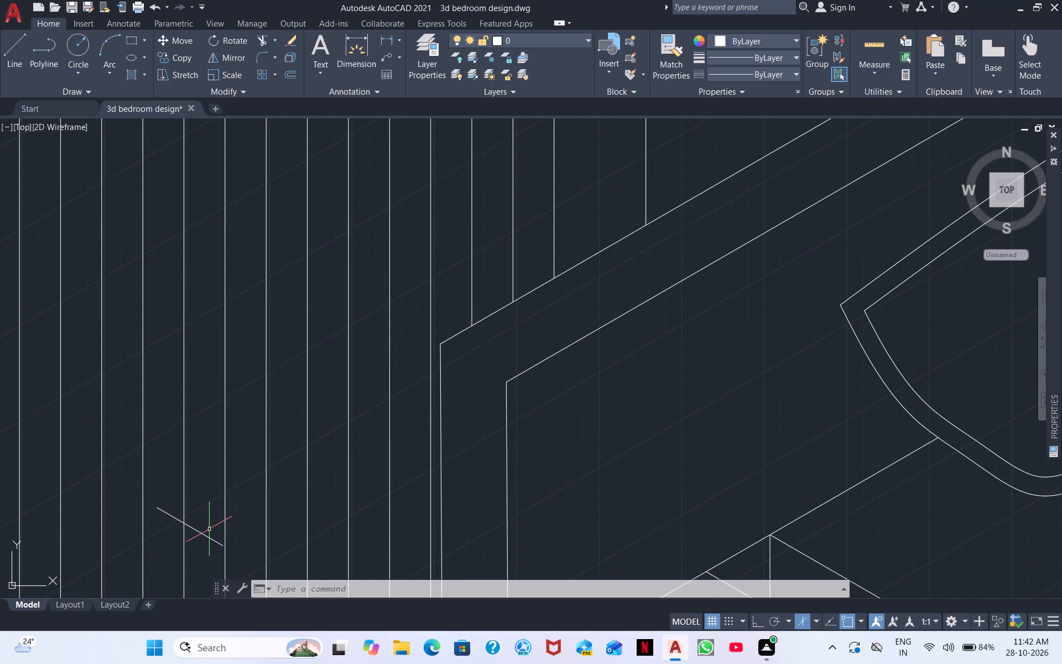
double_click(199, 532)
right_click(198, 503)
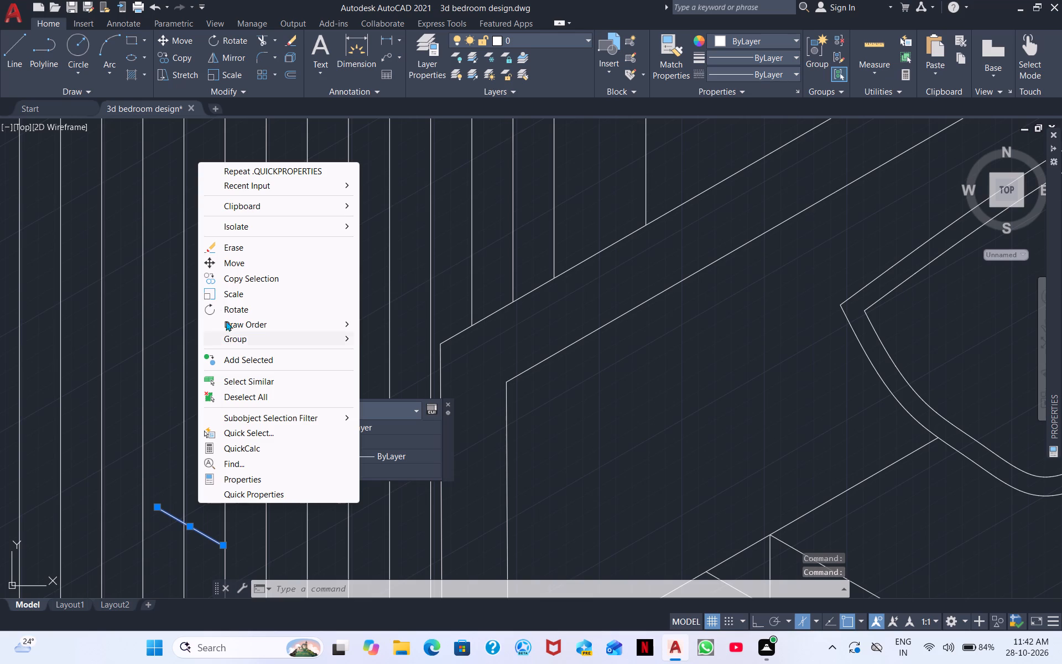
click(242, 244)
Create a new layer named outline and set its colour to black, index 250.
scroll(244, 282, down, 1)
scroll(361, 315, down, 3)
scroll(545, 338, down, 3)
scroll(564, 339, up, 2)
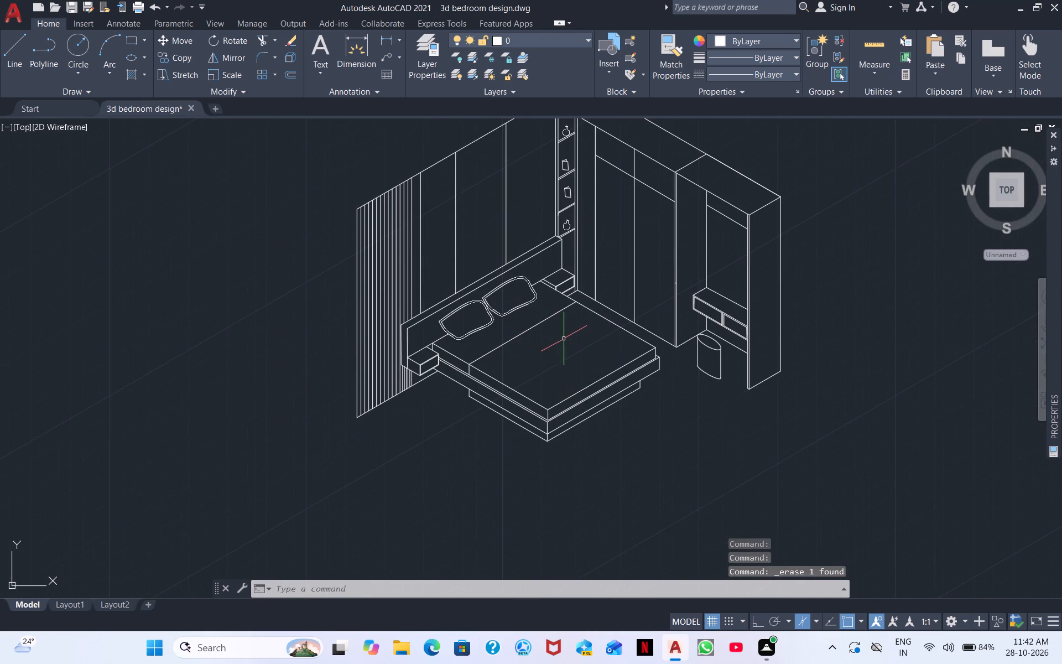
click(421, 49)
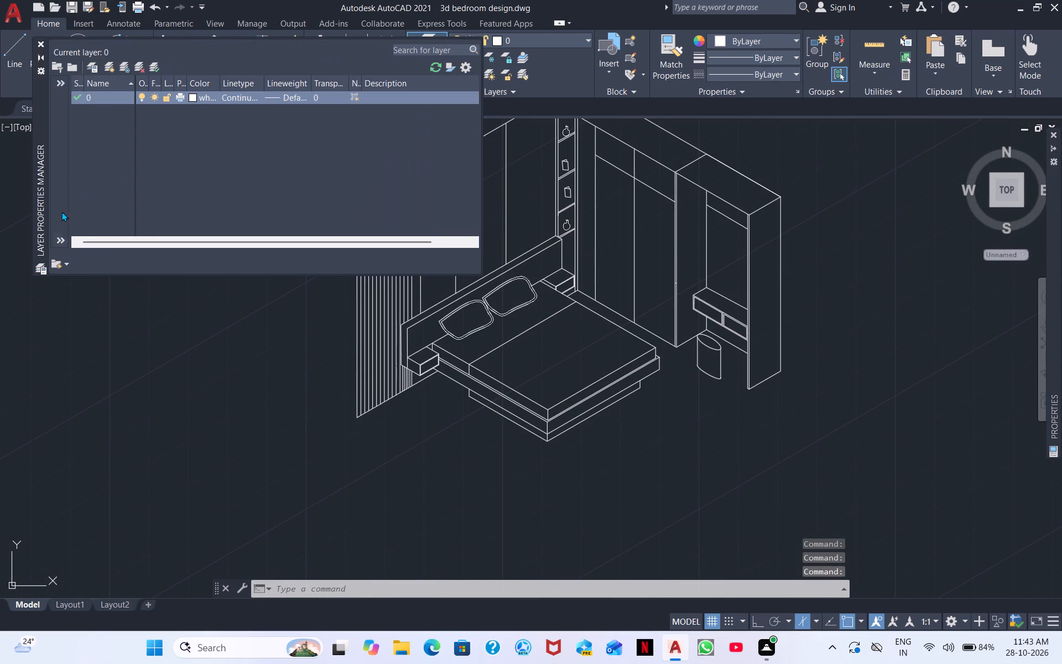
click(108, 62)
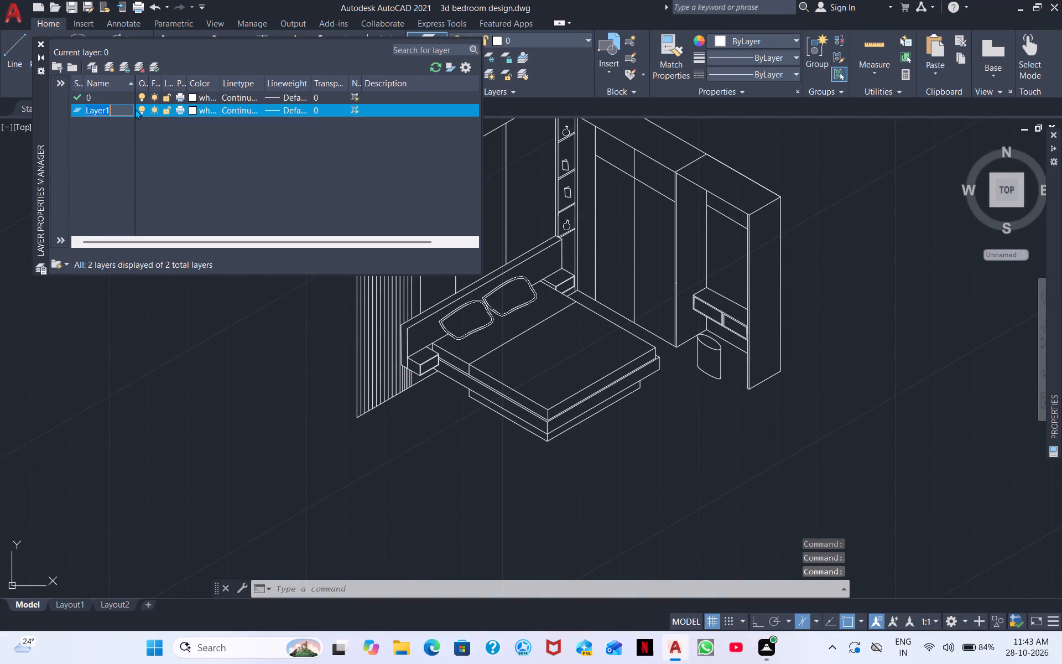
key(BackSpace)
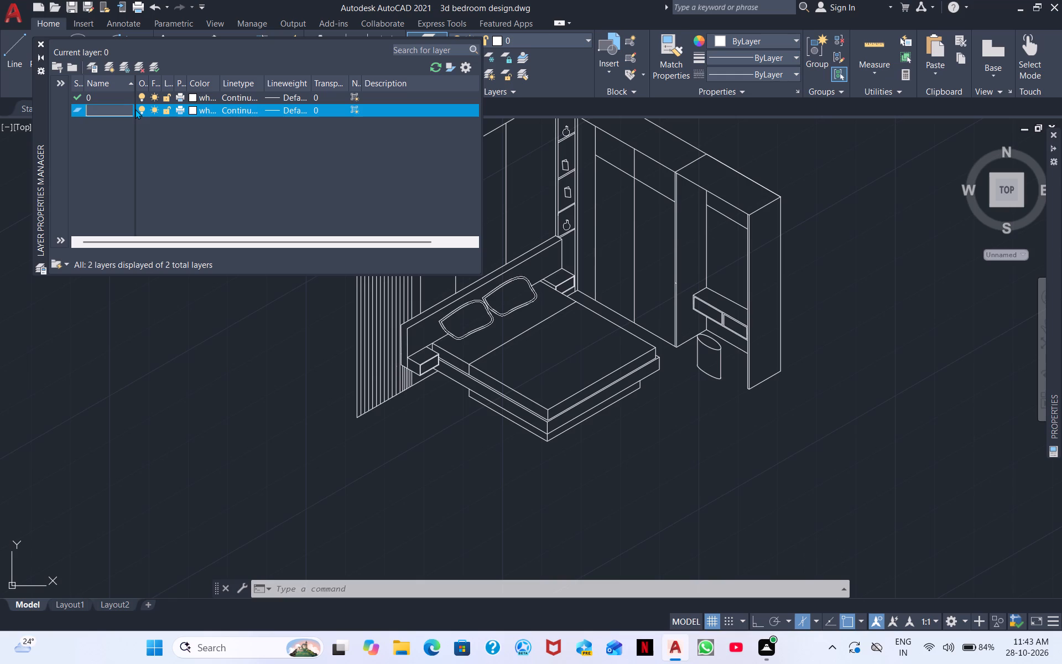
text(outline)
click(192, 107)
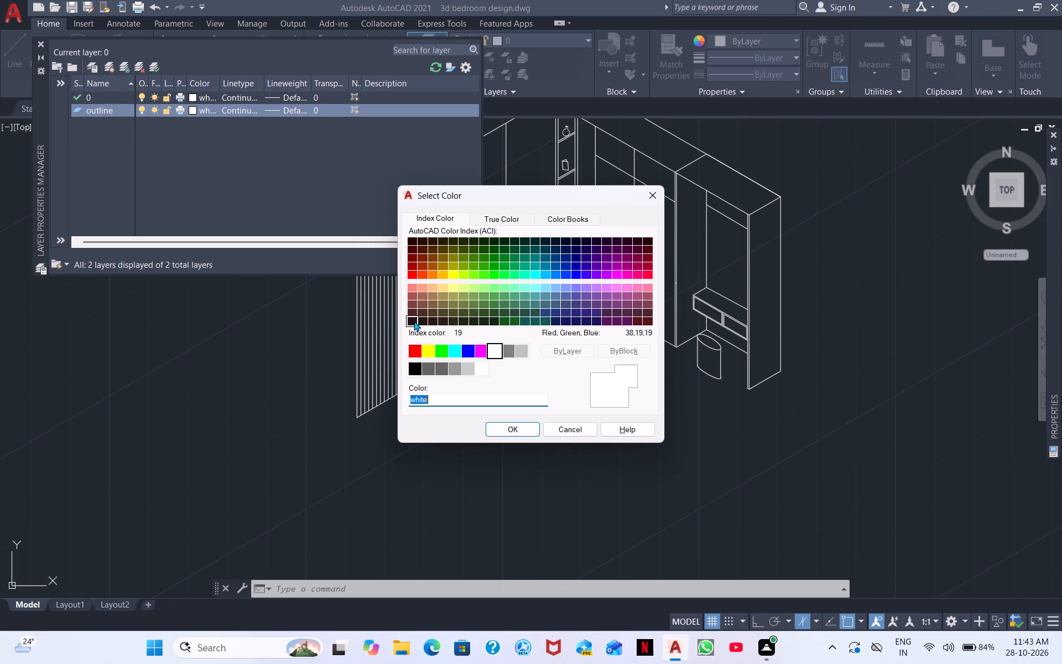
click(414, 369)
click(504, 428)
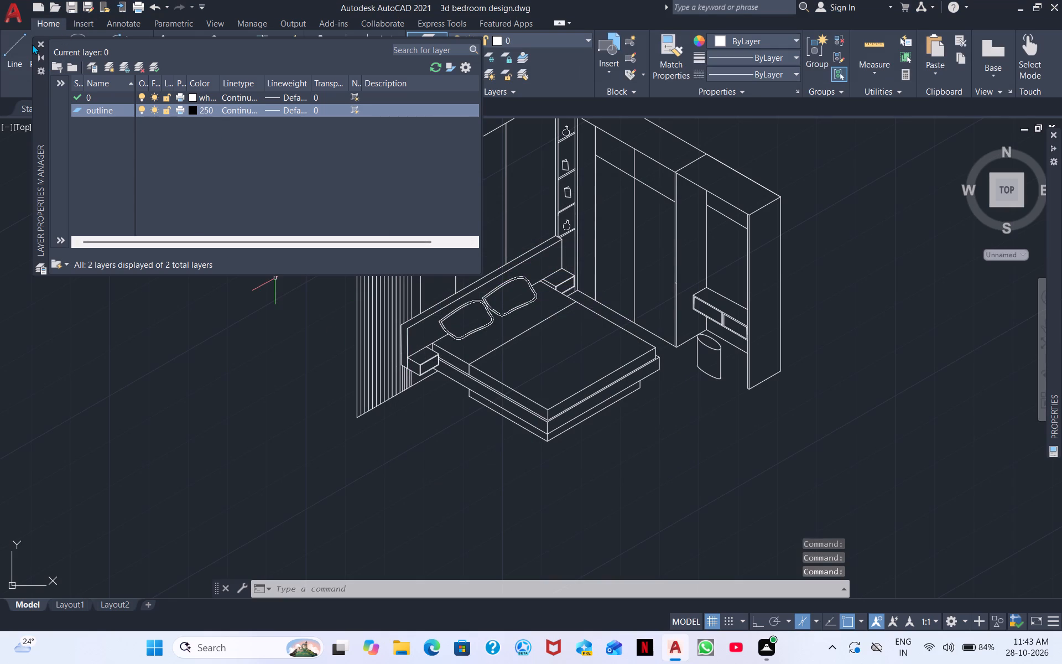
click(38, 41)
Assign all of the bedroom linework to the outline layer.
scroll(188, 261, down, 1)
middle_drag(397, 317, 191, 309)
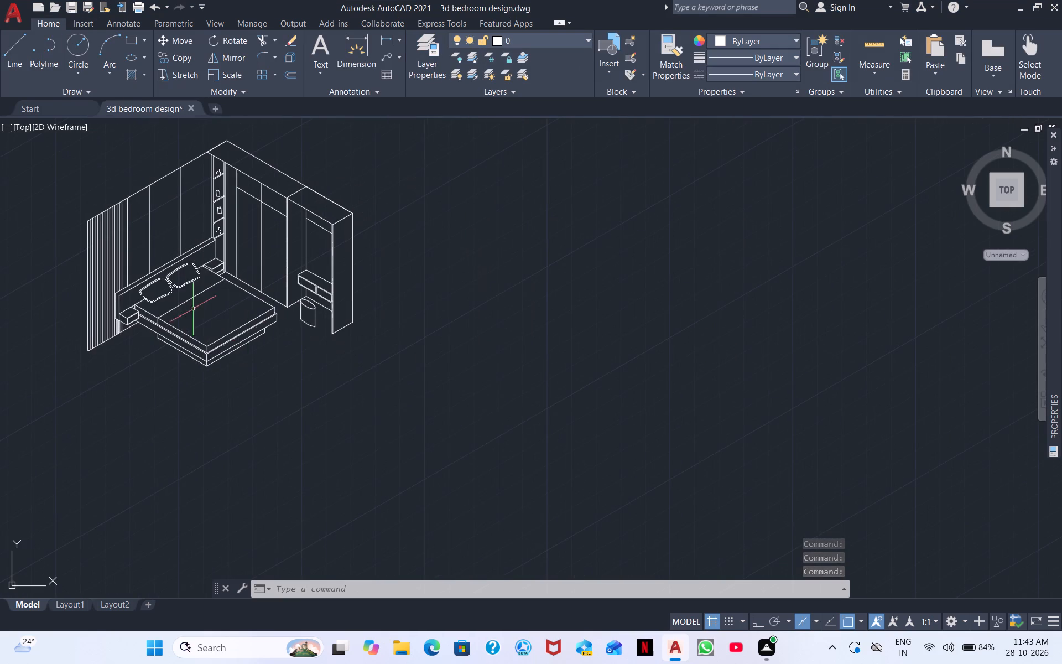
click(397, 418)
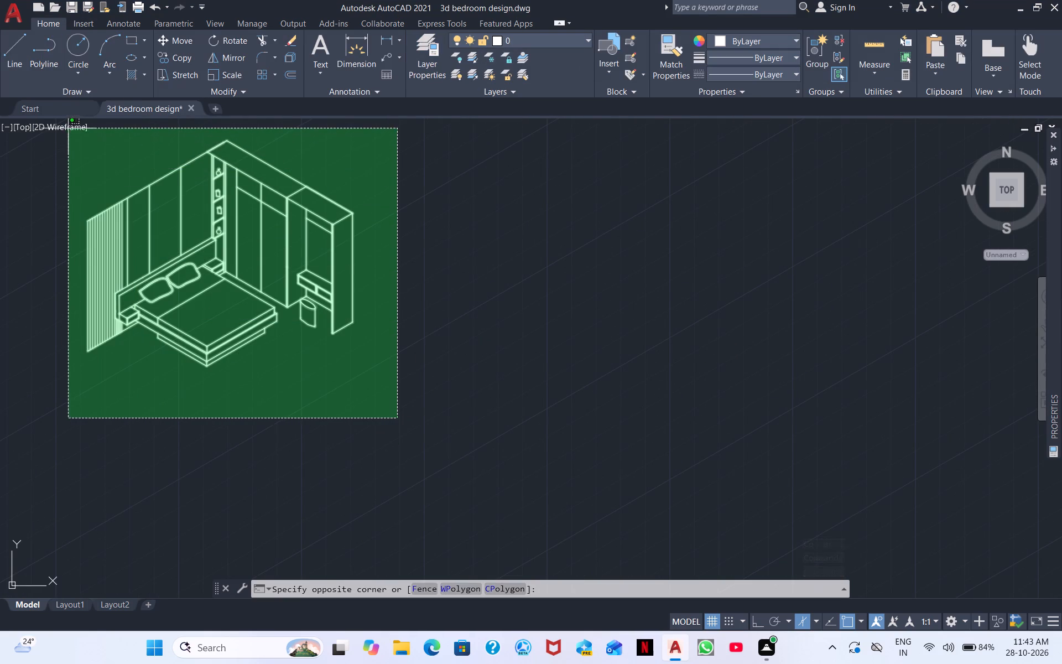
click(65, 128)
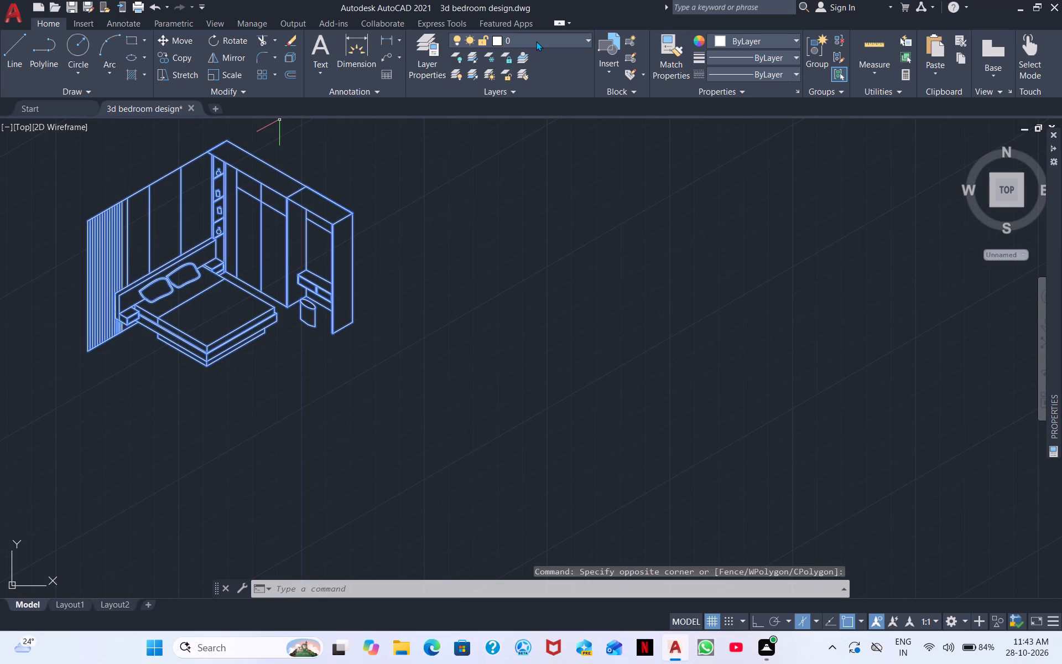
click(536, 41)
click(508, 69)
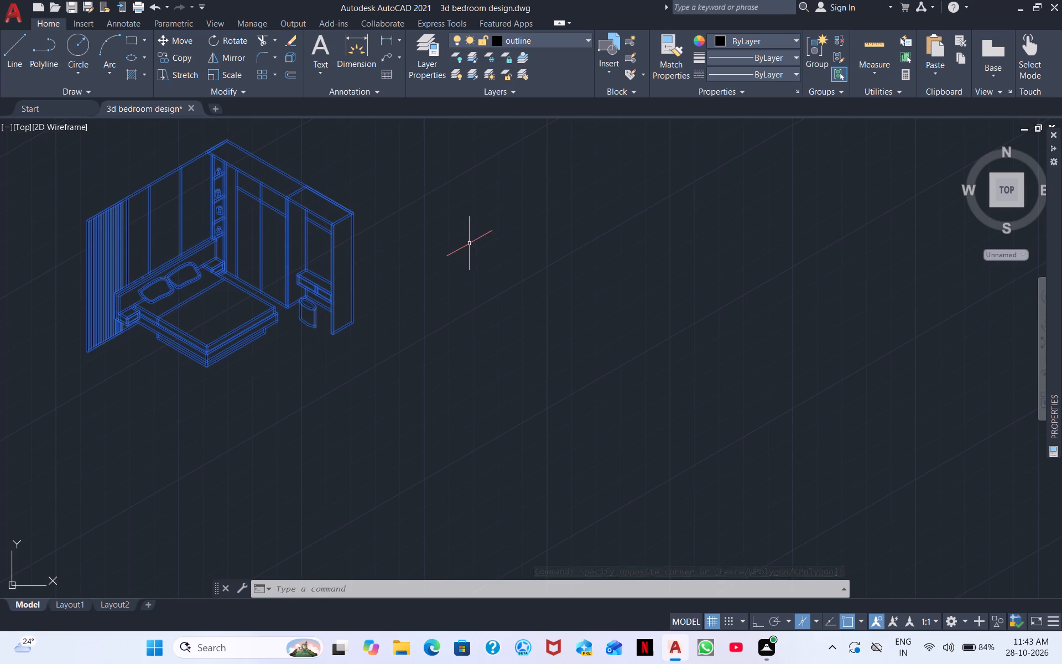
key(Escape)
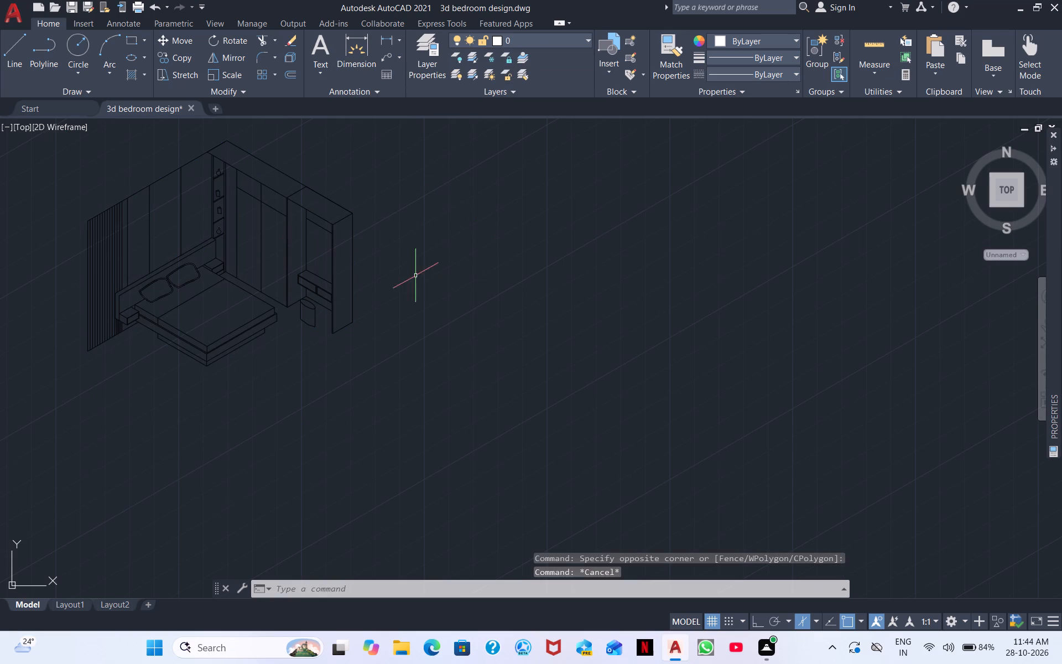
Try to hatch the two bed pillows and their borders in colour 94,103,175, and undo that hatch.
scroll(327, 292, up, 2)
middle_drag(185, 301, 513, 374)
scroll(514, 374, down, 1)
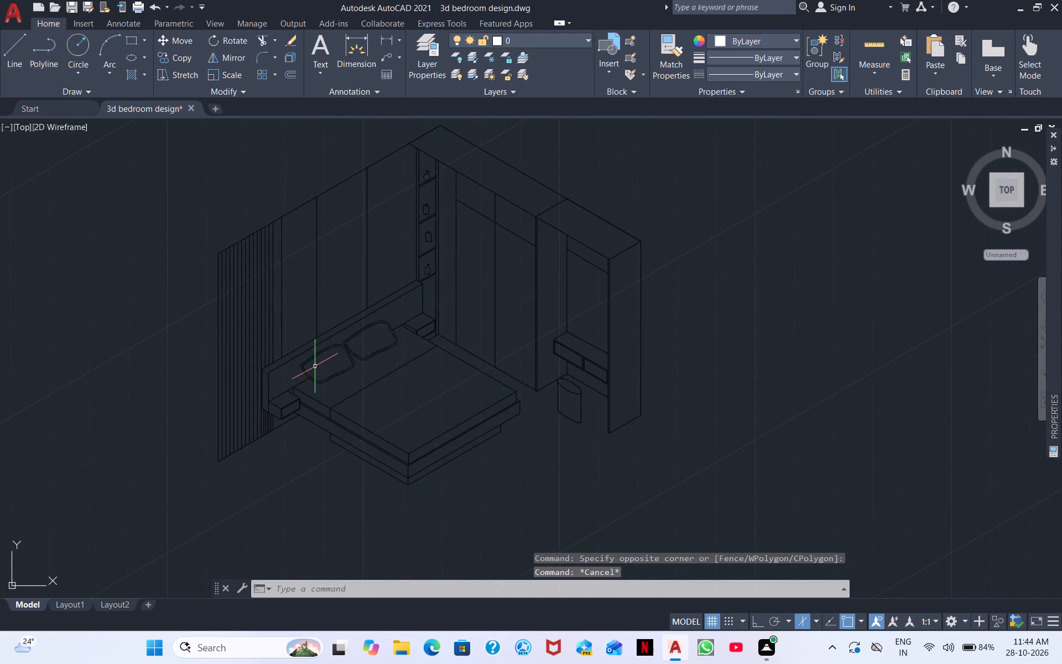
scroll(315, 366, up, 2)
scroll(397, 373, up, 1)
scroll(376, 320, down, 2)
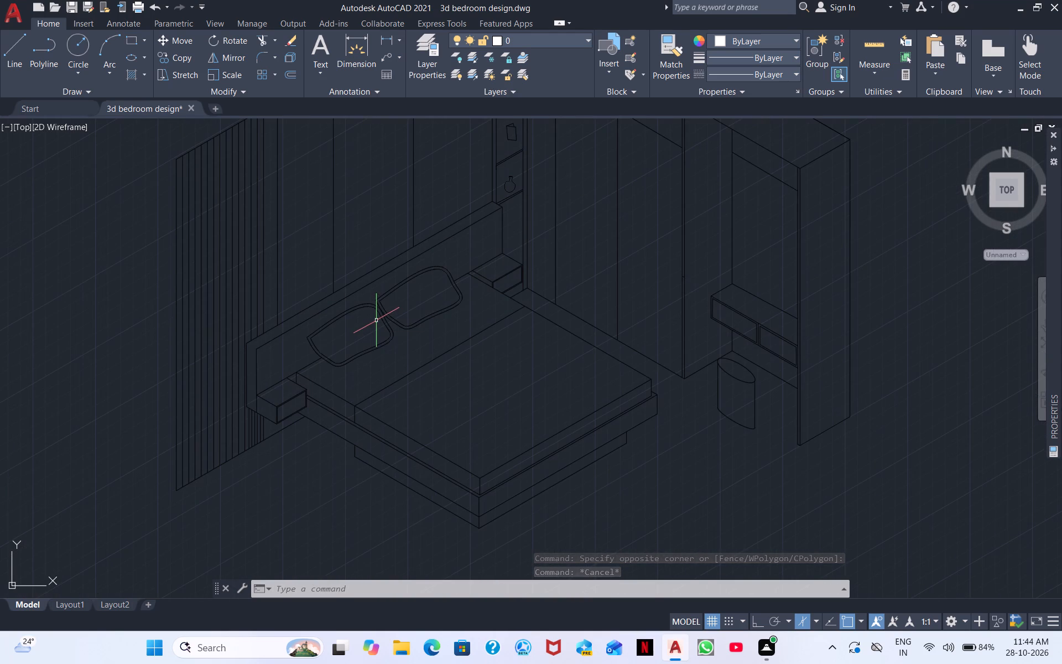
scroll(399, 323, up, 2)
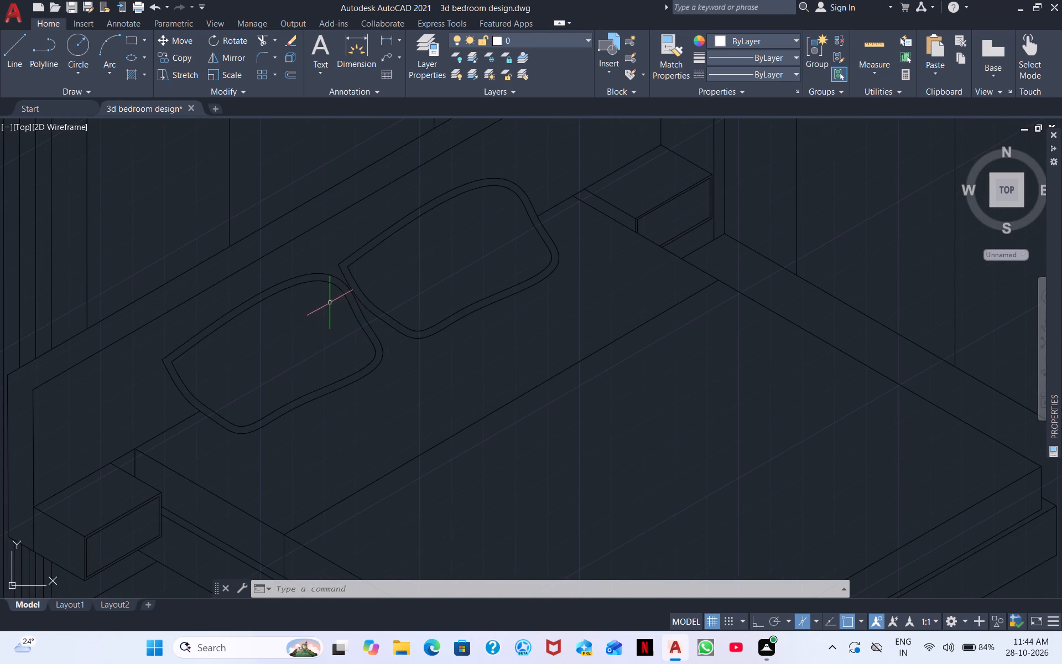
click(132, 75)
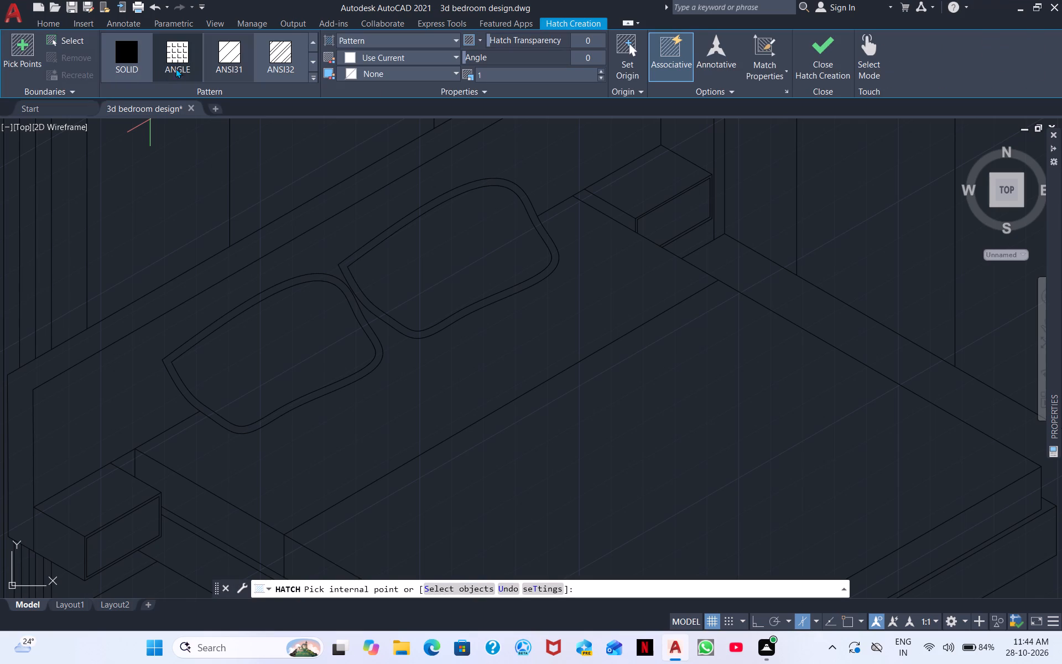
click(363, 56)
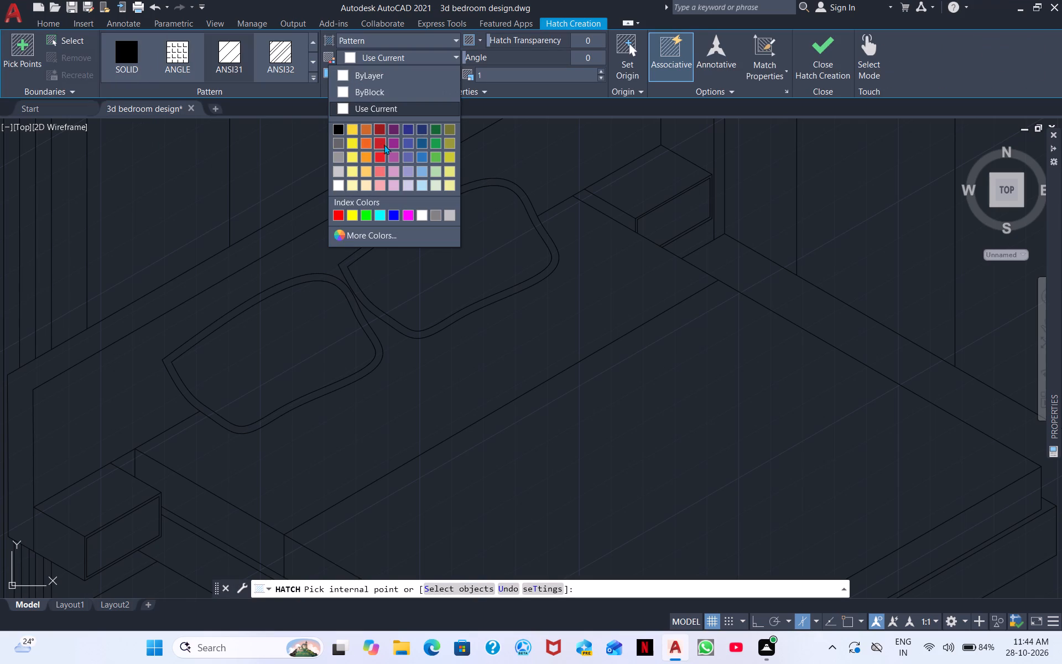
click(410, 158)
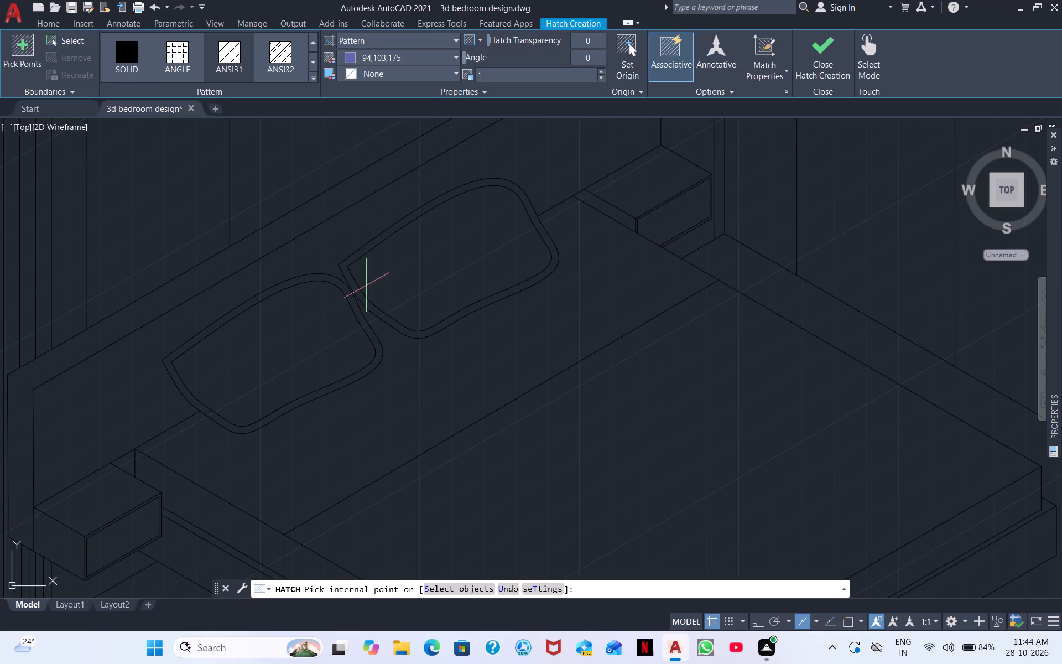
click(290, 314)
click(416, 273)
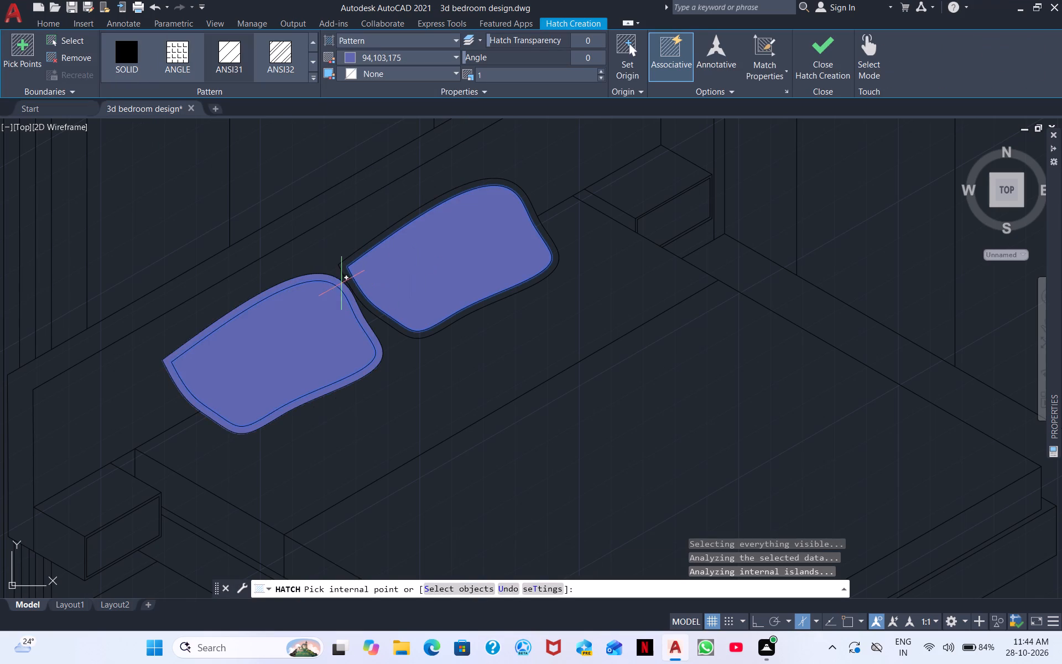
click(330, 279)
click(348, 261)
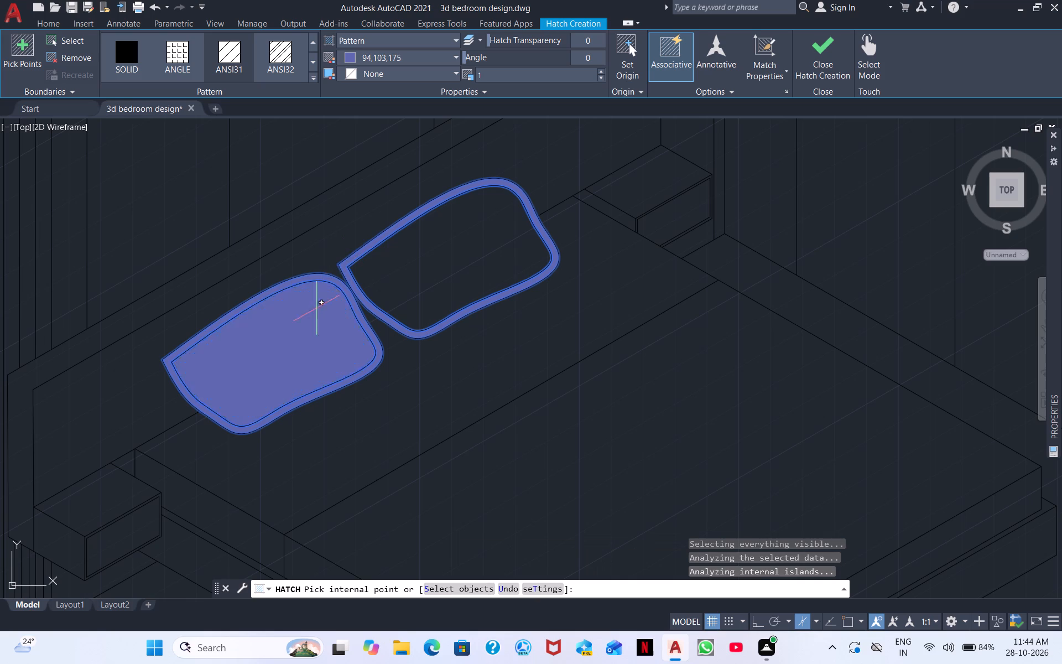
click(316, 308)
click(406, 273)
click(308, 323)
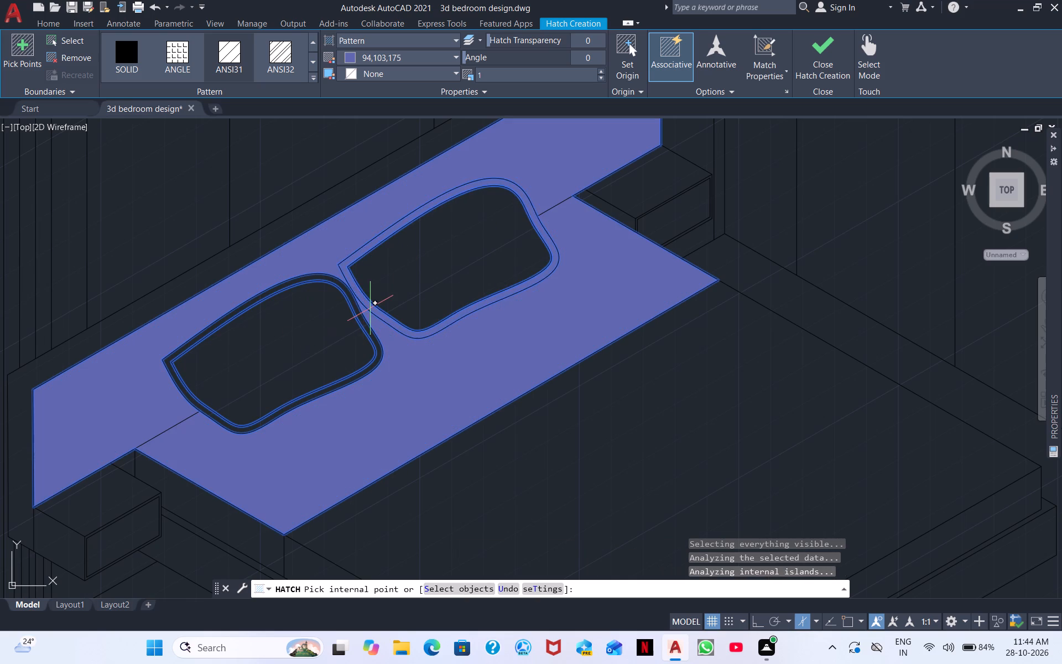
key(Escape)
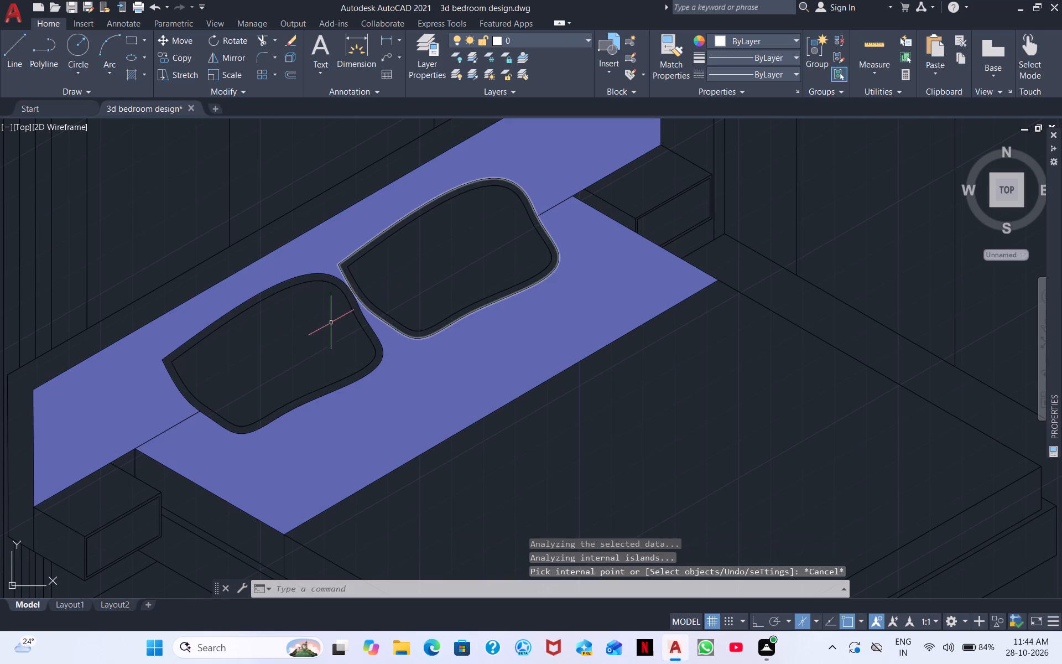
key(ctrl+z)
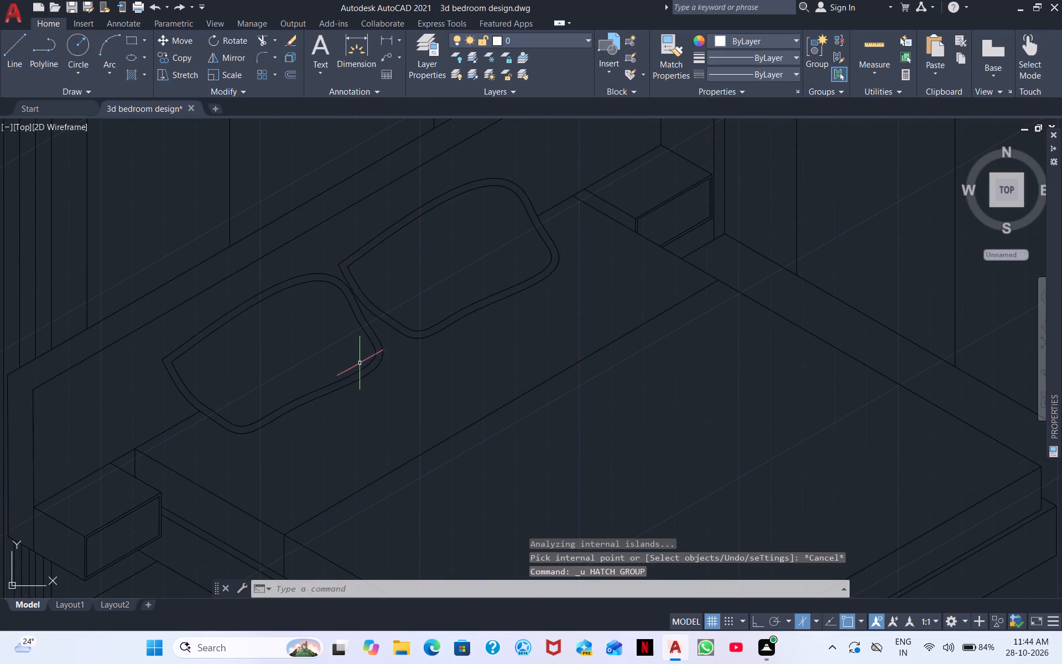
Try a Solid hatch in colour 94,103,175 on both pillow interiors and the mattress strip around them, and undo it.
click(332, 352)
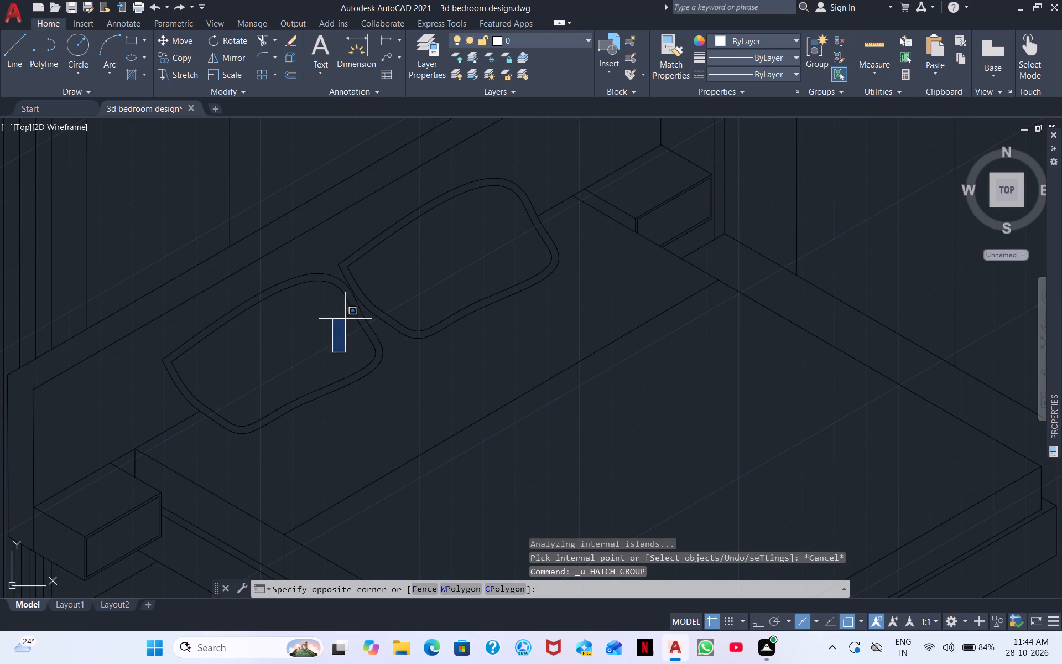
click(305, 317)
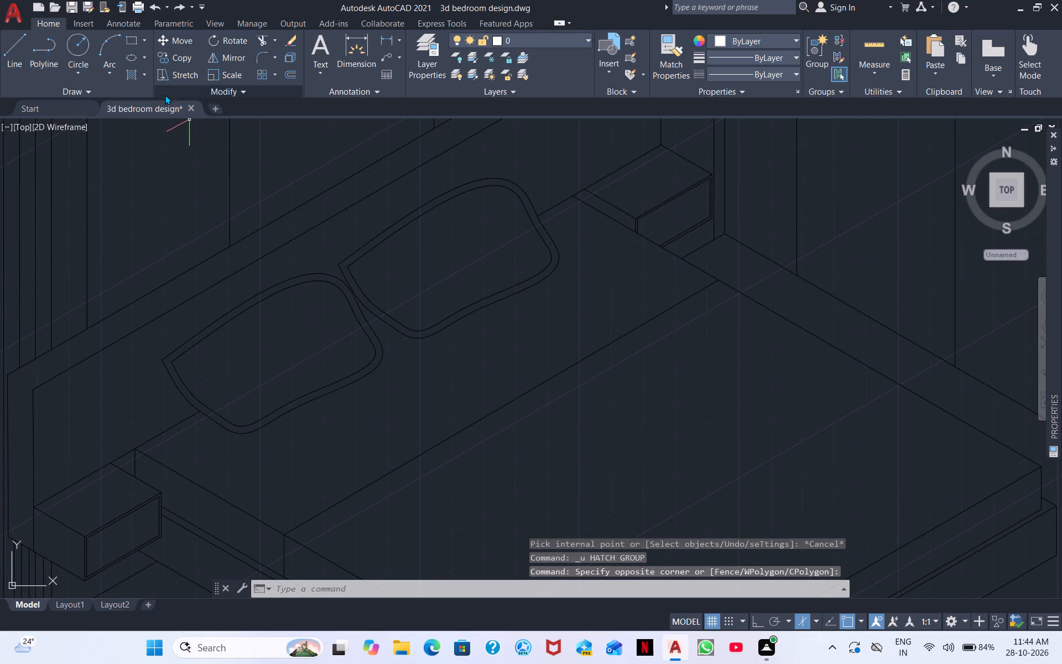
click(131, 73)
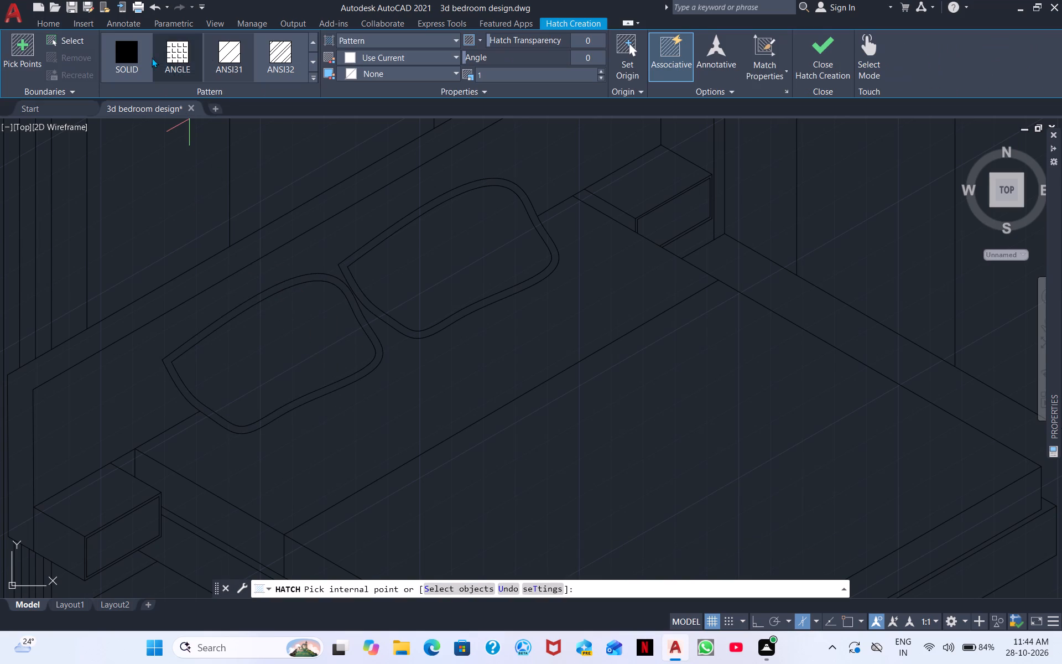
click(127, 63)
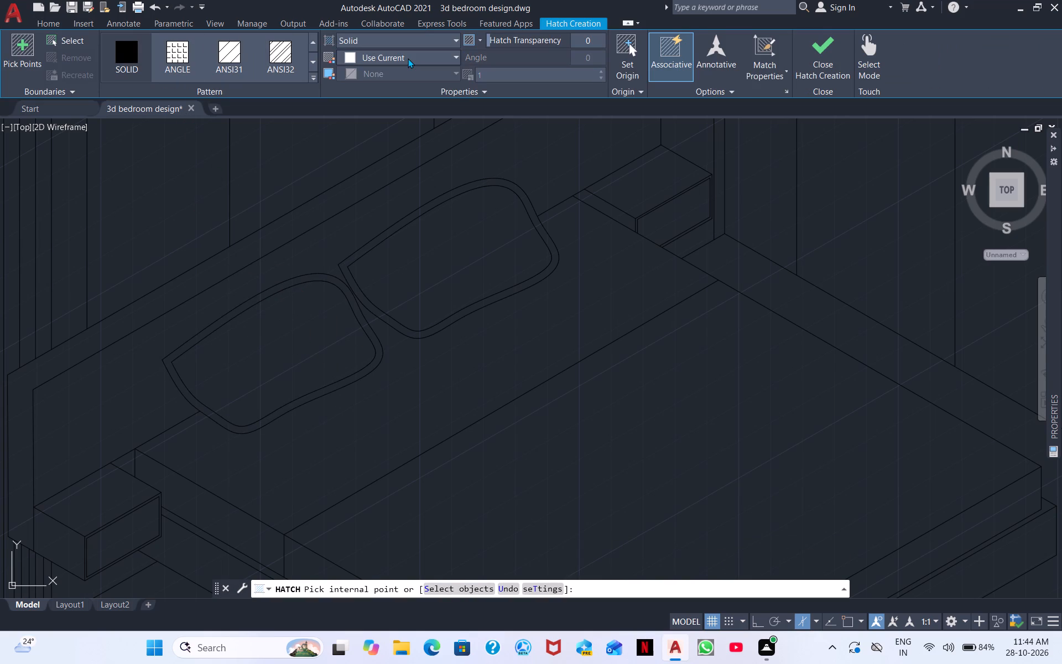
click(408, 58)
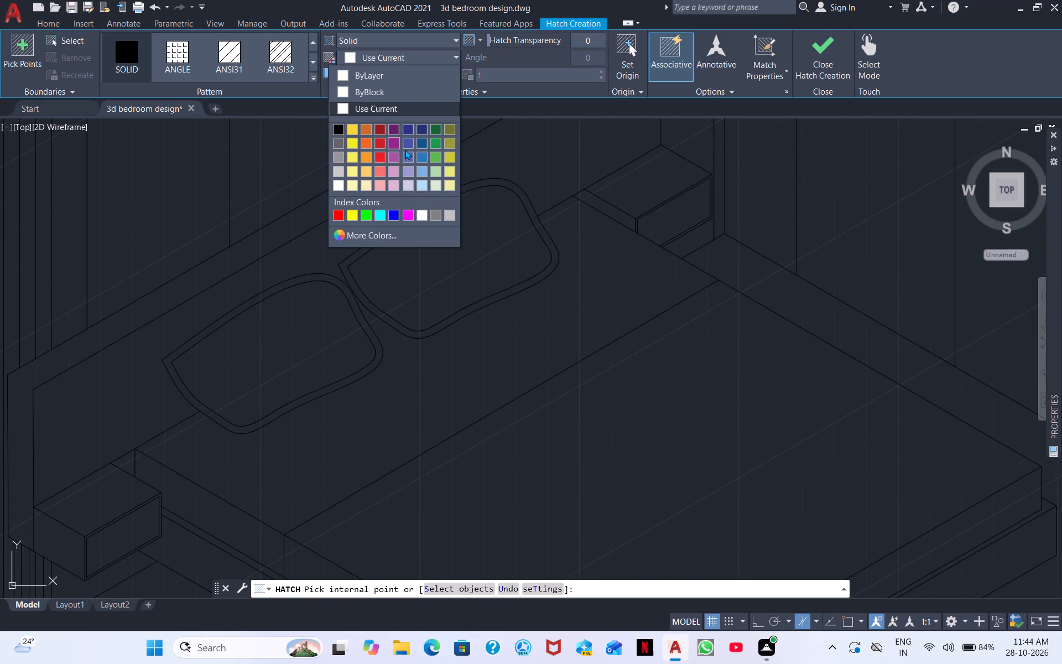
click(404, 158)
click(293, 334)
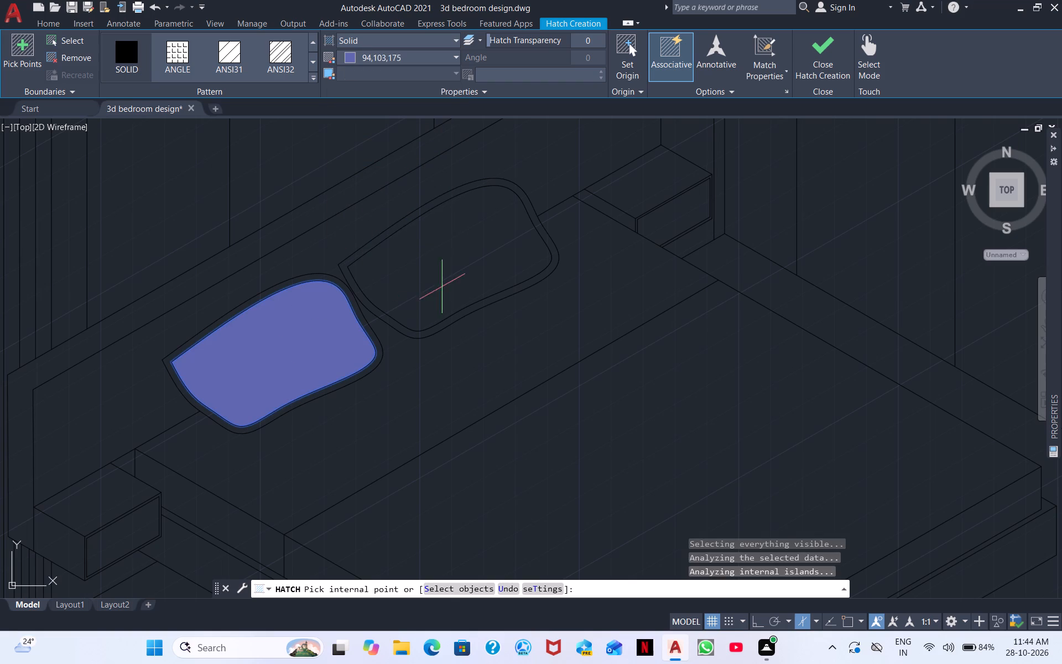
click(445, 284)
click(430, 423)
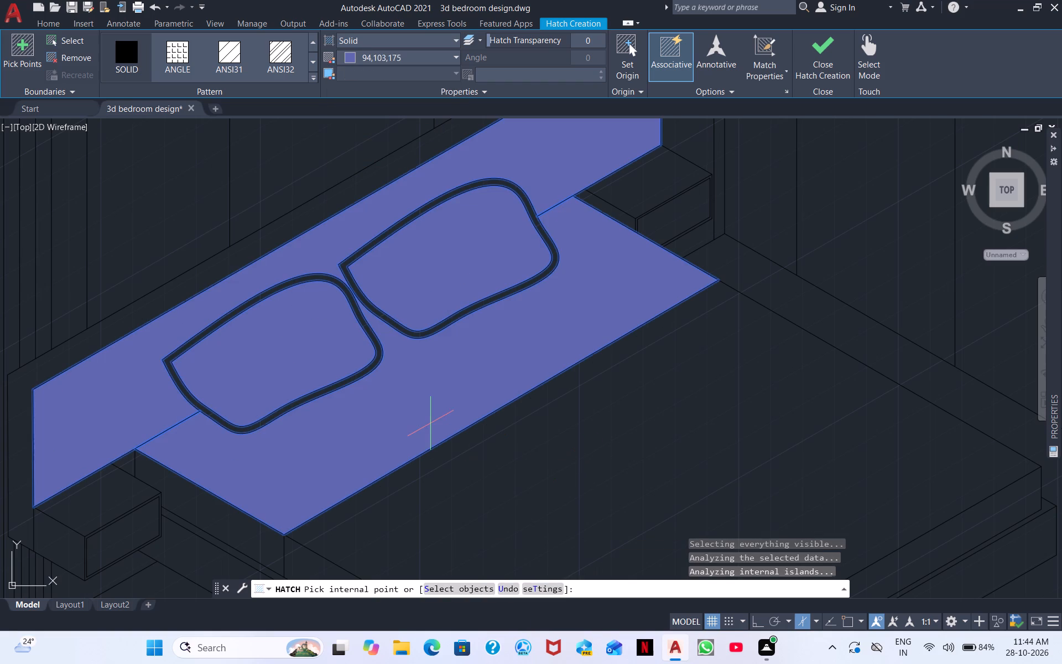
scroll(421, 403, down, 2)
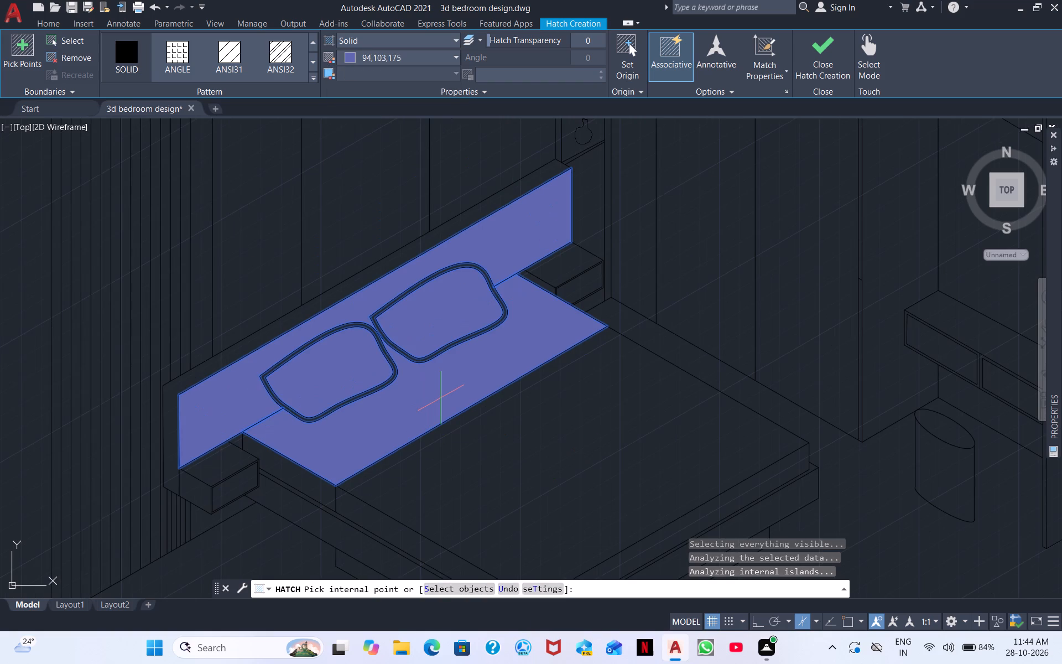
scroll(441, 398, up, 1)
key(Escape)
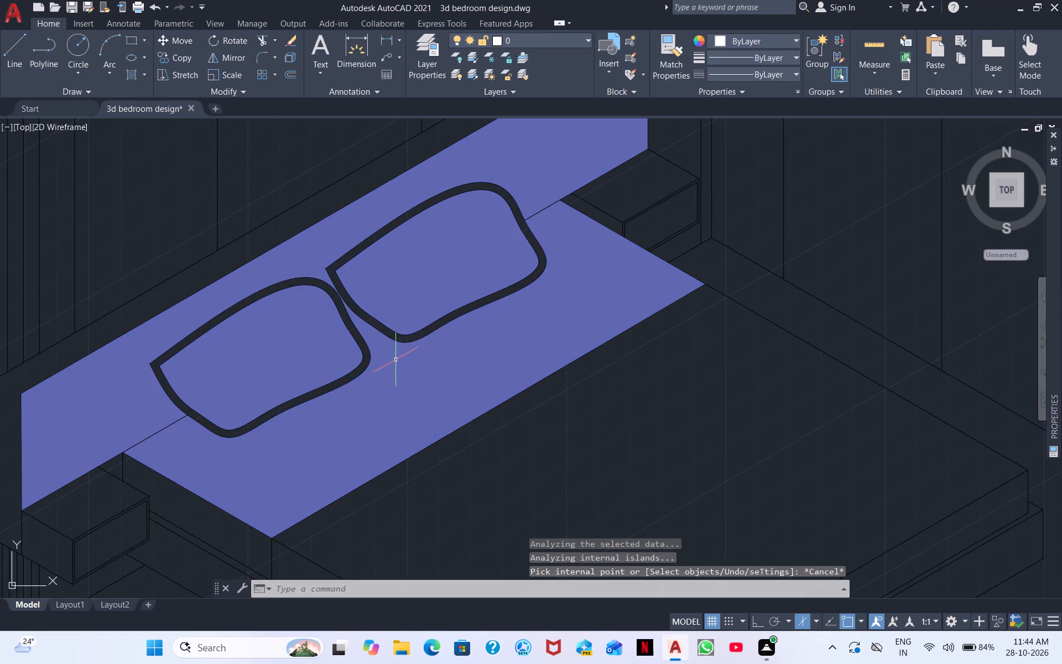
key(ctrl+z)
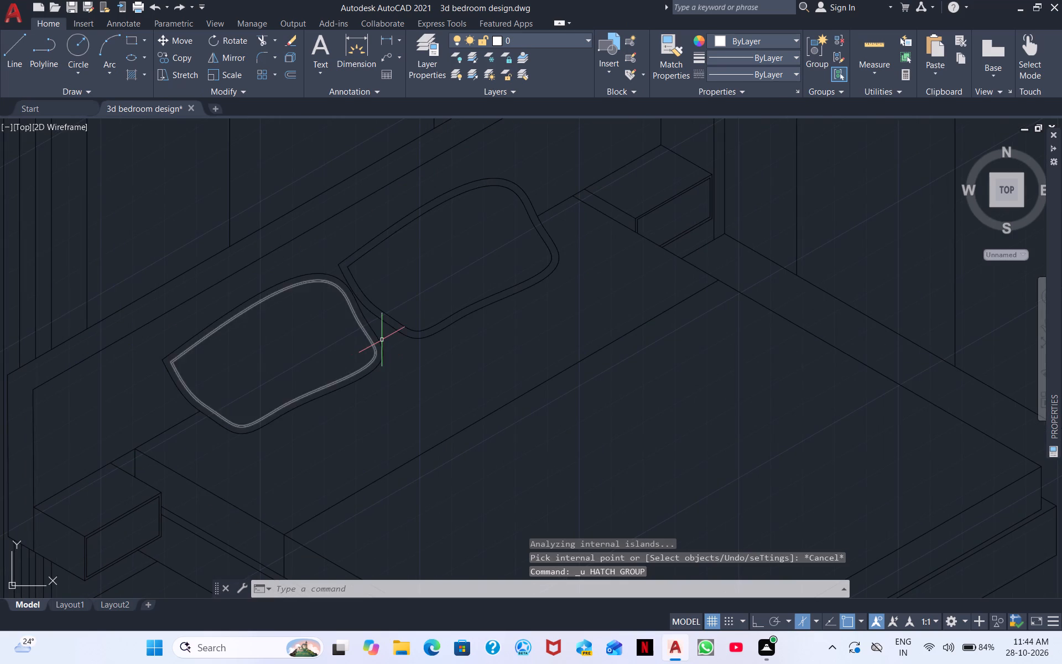
On the outline layer, draw an Ortho line at 30° continuing the mattress's back edge across the near pillow to the other pillow.
scroll(382, 339, up, 4)
scroll(381, 339, down, 3)
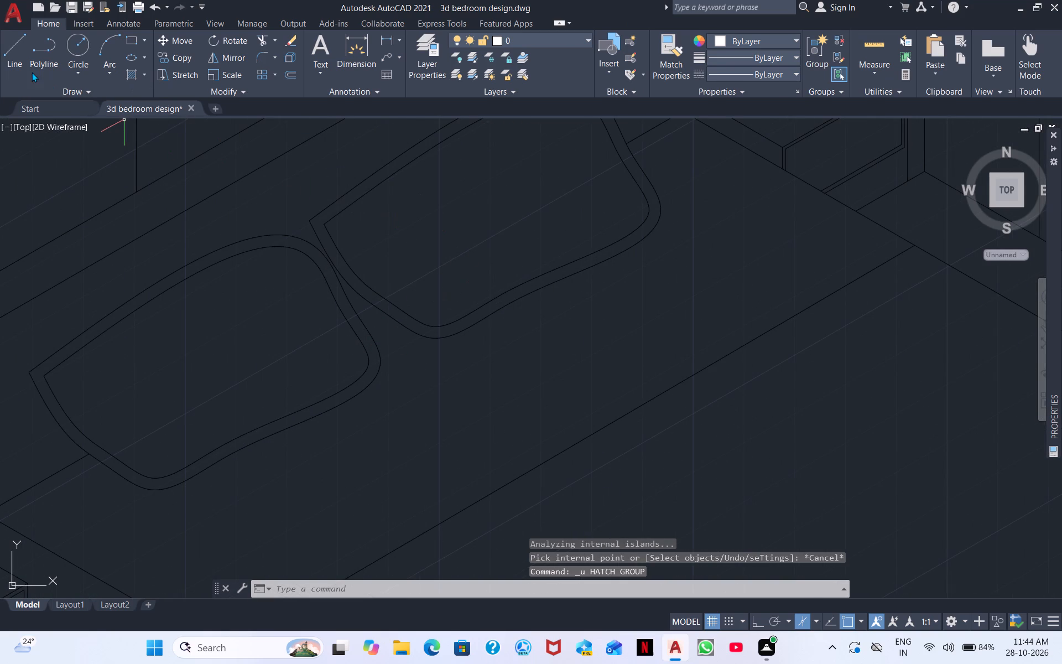
click(14, 63)
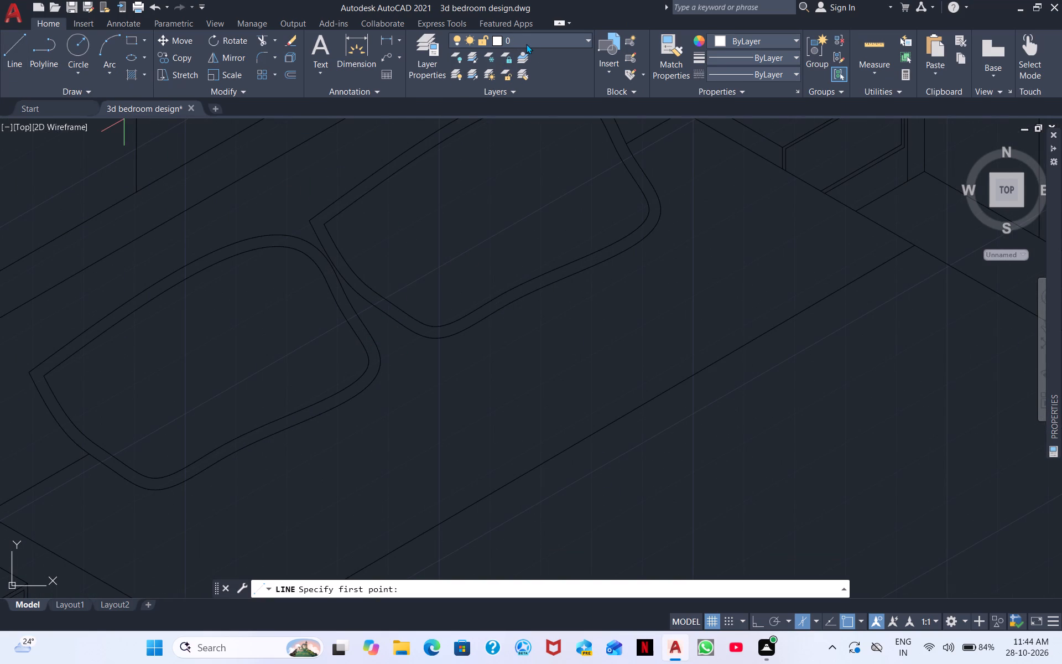
click(525, 43)
click(511, 69)
scroll(354, 309, up, 1)
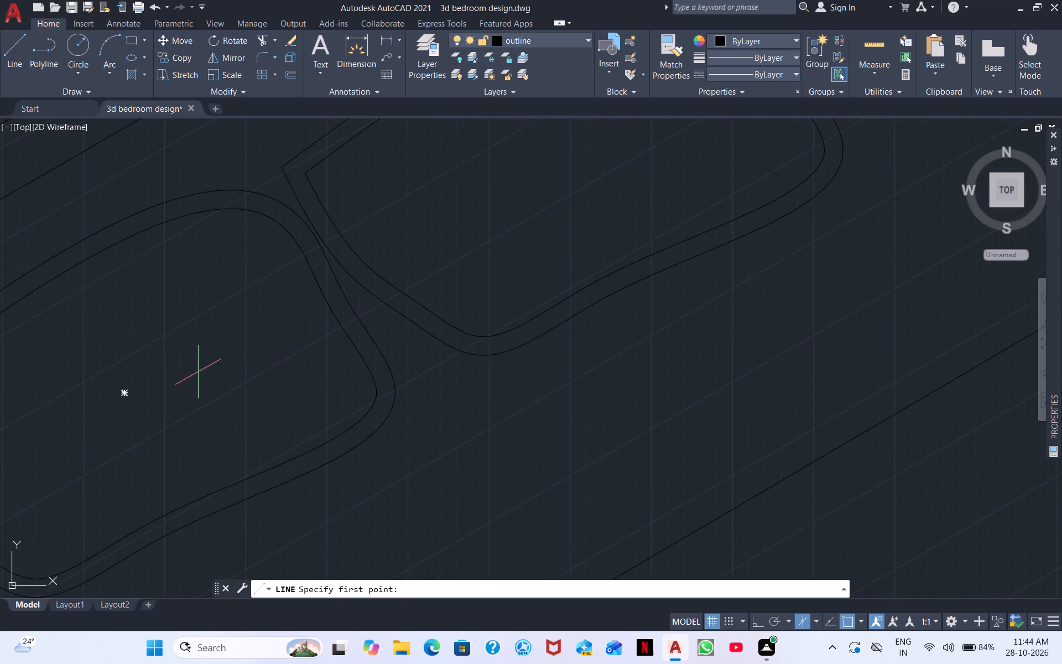
scroll(151, 407, down, 2)
scroll(62, 457, up, 3)
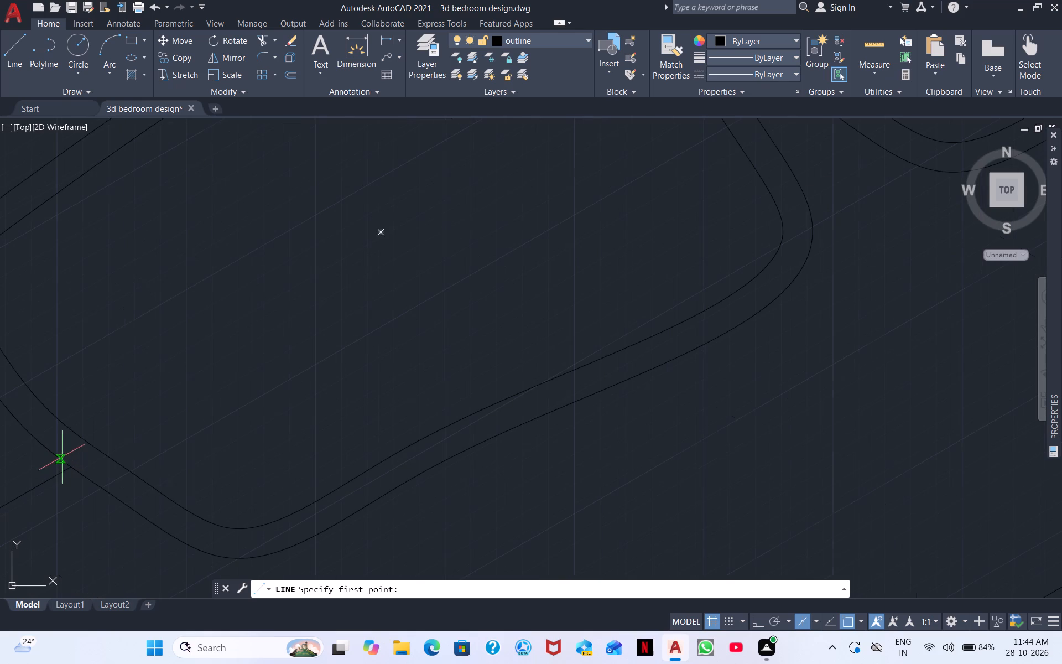
click(75, 463)
scroll(381, 286, down, 1)
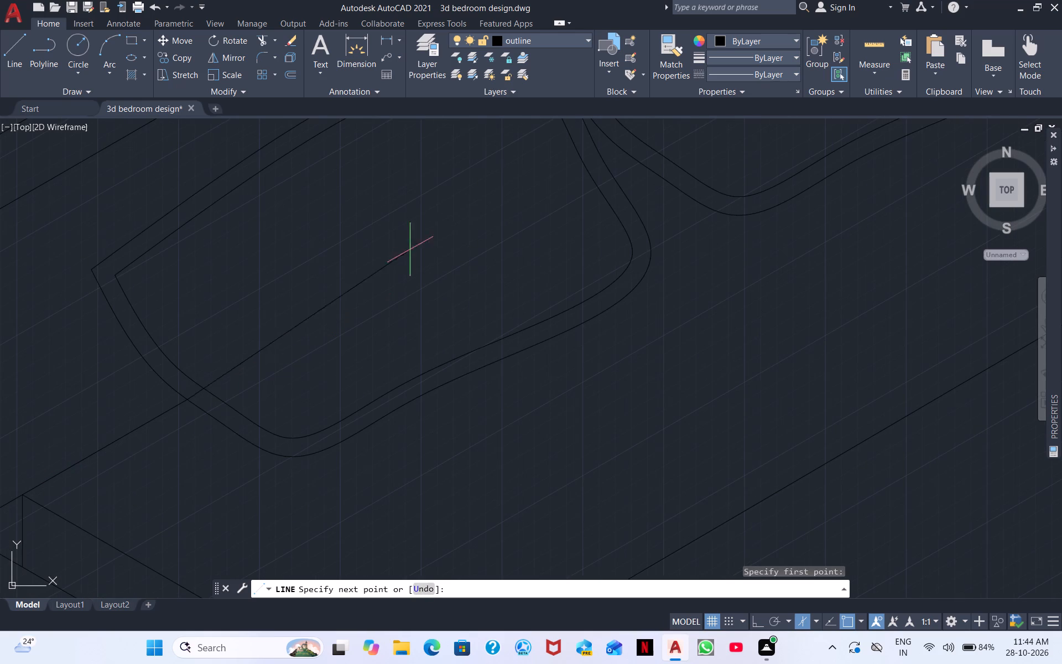
click(758, 618)
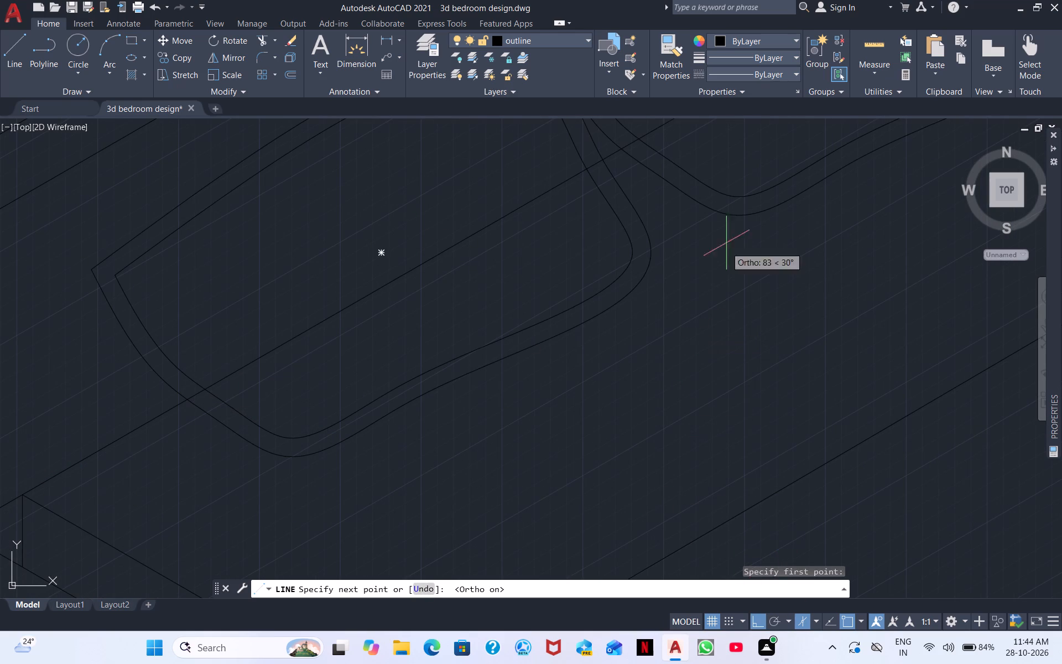
middle_drag(652, 150, 327, 340)
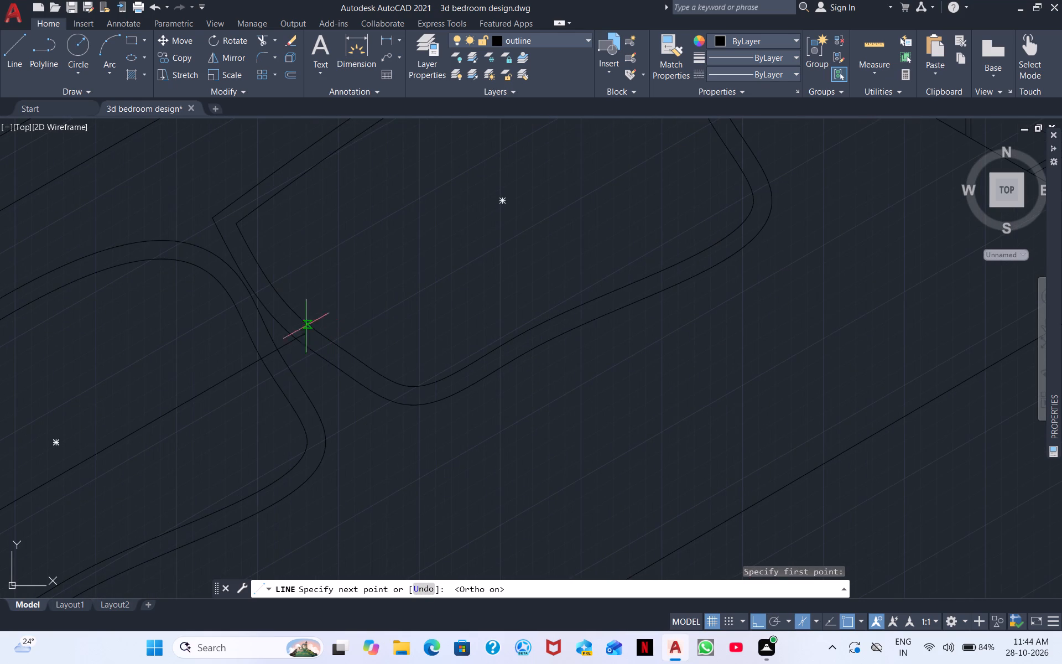
click(315, 330)
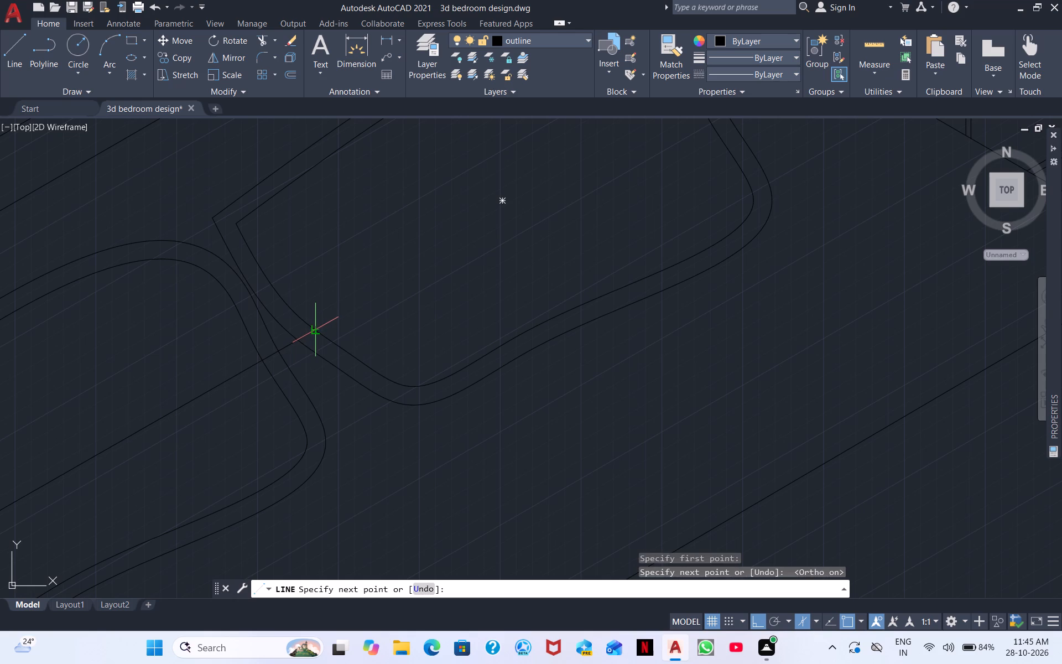
key(Escape)
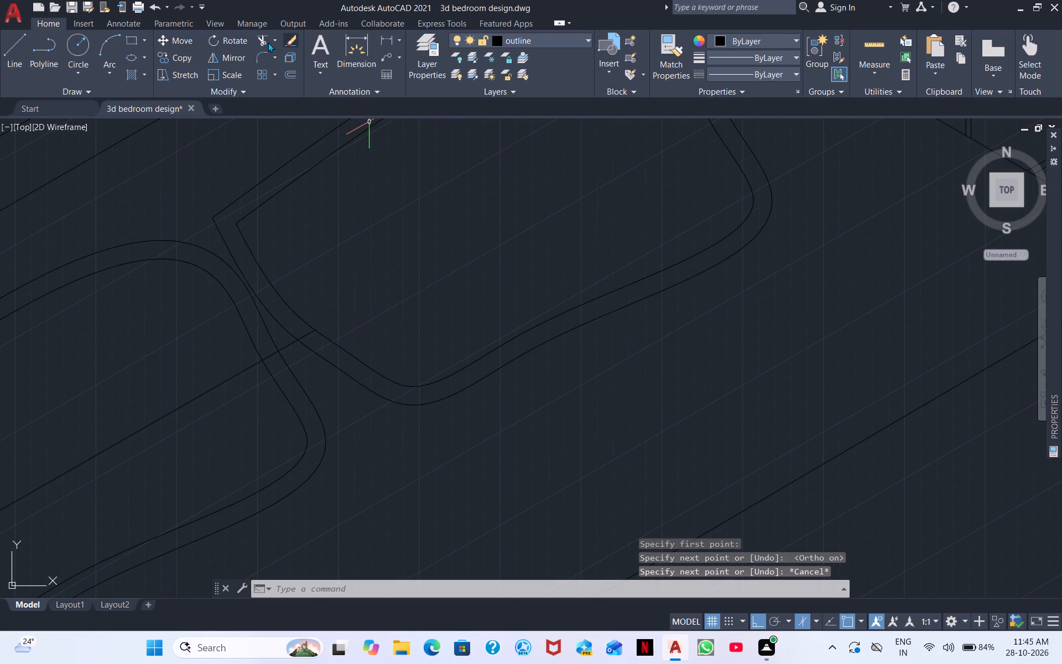
Trim the new line inside both pillow outlines, keeping only the short piece that bridges the gap between the pillows.
click(260, 42)
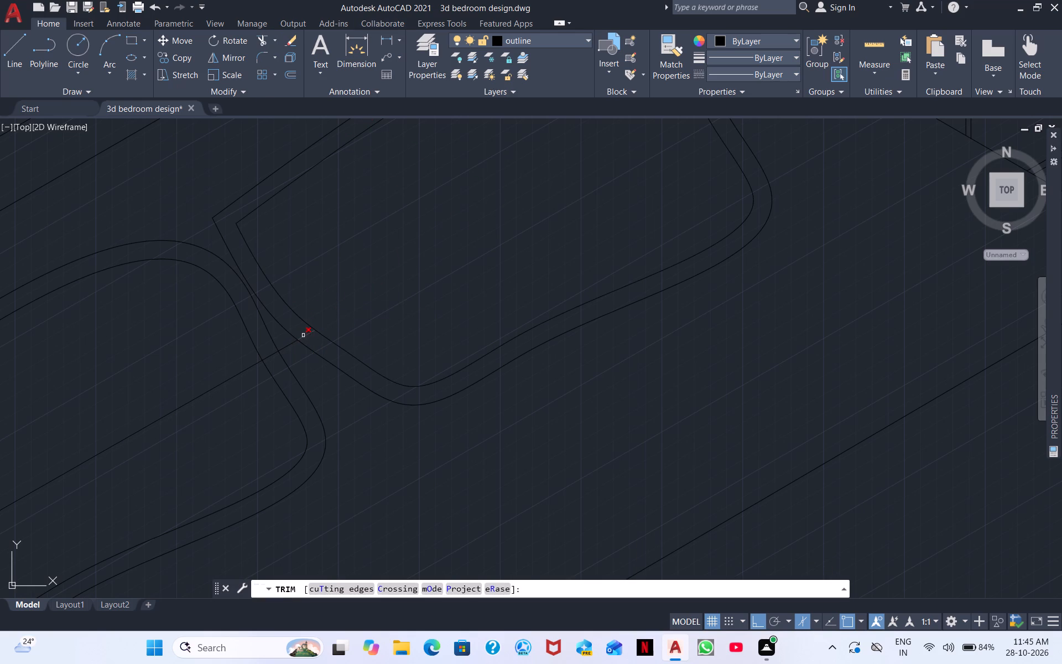
click(303, 335)
click(267, 355)
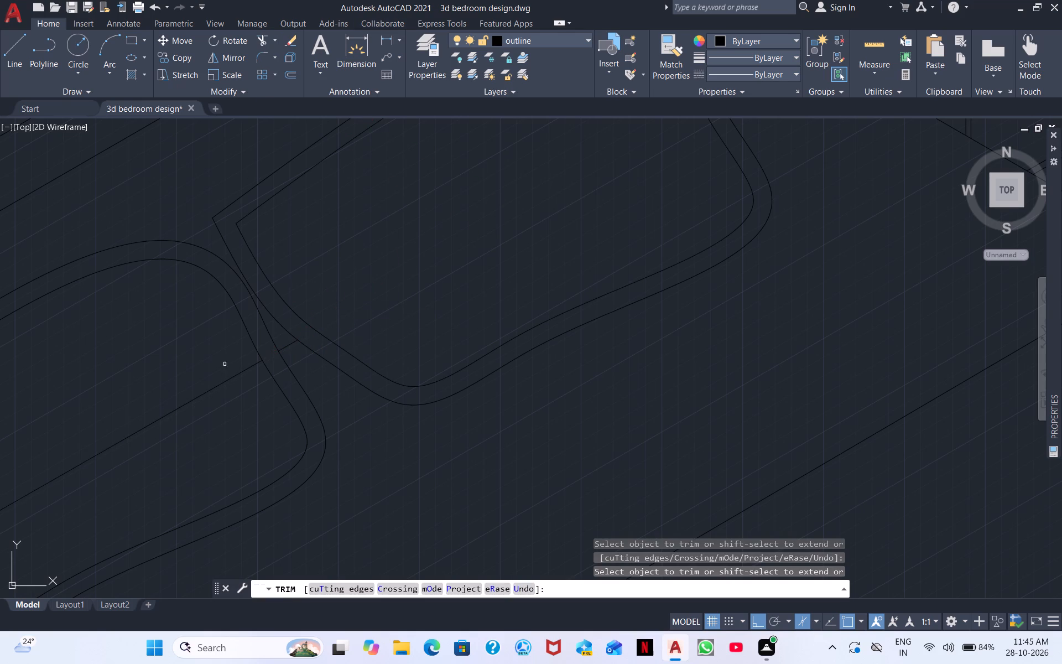
scroll(129, 402, down, 1)
middle_drag(100, 411, 382, 319)
drag(395, 335, 405, 366)
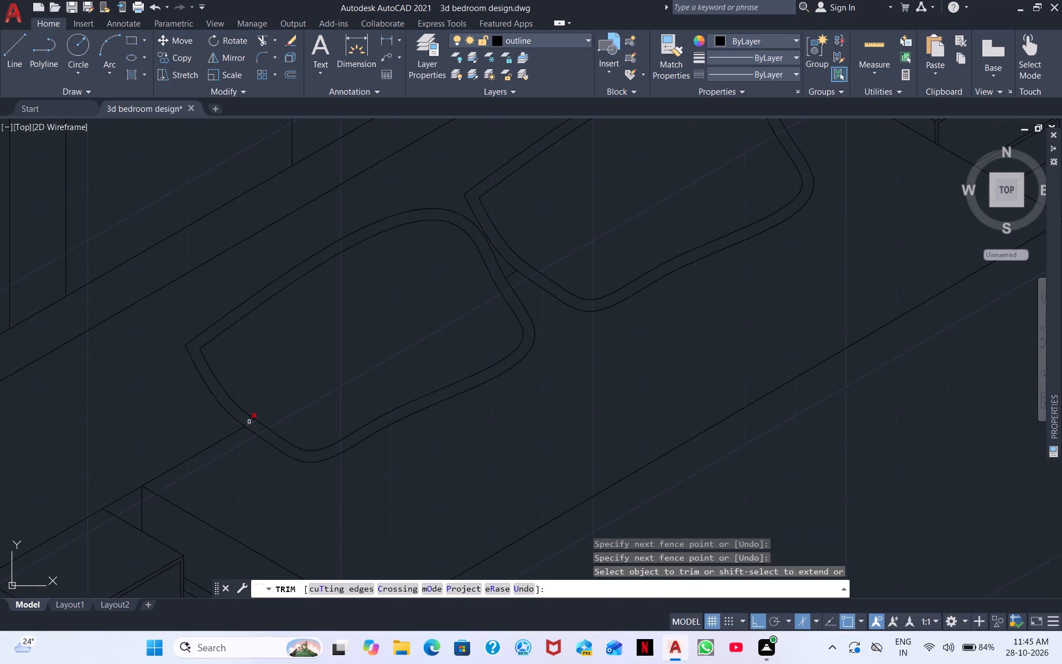
click(249, 422)
right_click(337, 371)
click(374, 381)
scroll(405, 320, down, 2)
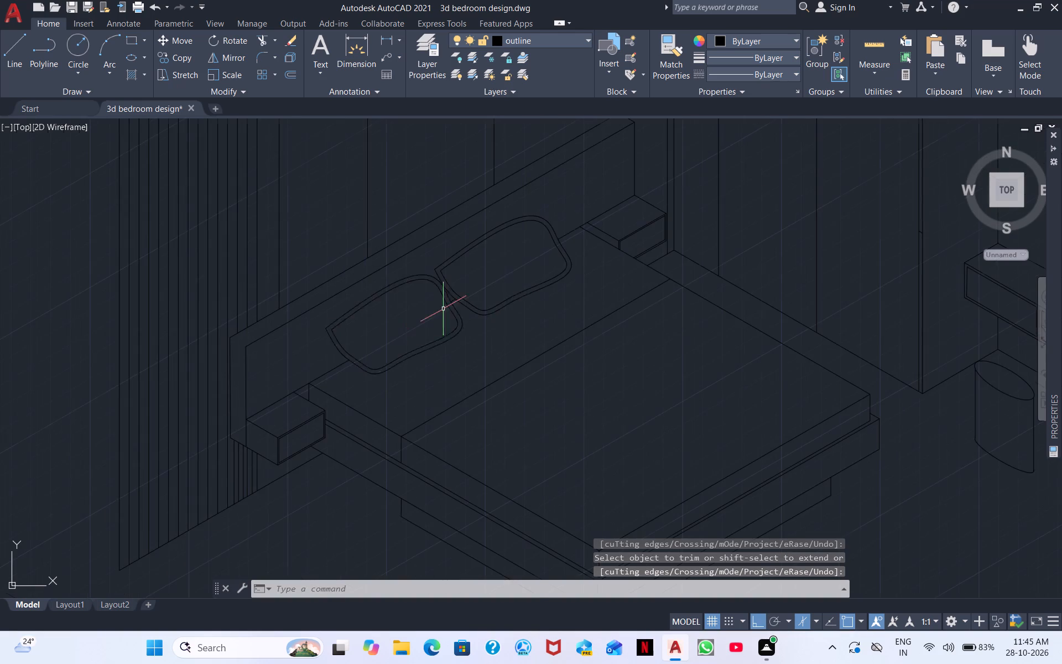
middle_drag(521, 308, 493, 281)
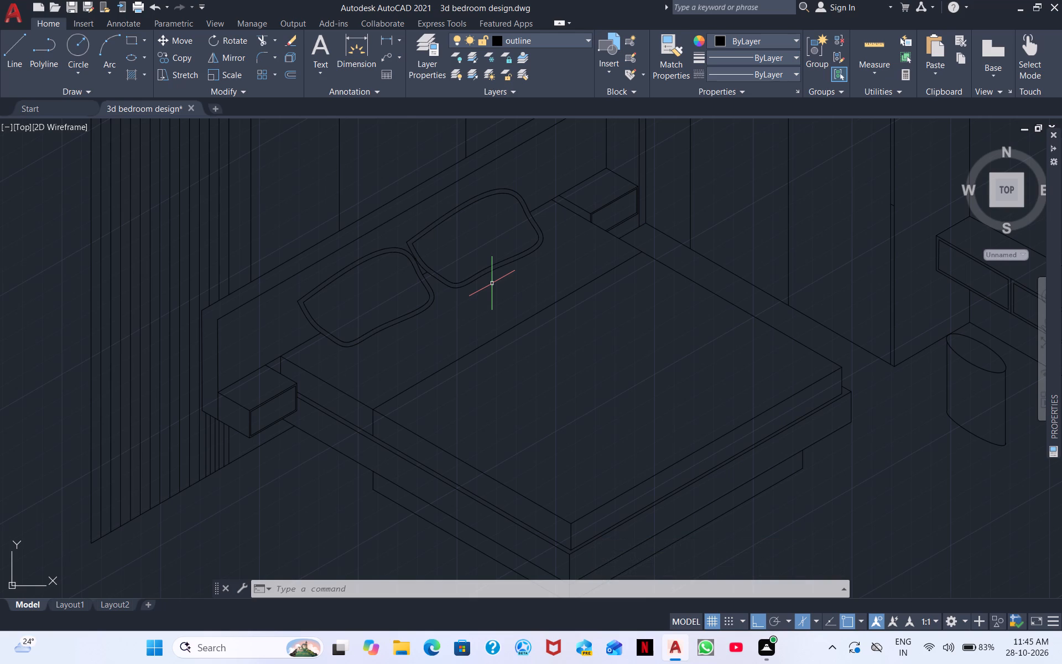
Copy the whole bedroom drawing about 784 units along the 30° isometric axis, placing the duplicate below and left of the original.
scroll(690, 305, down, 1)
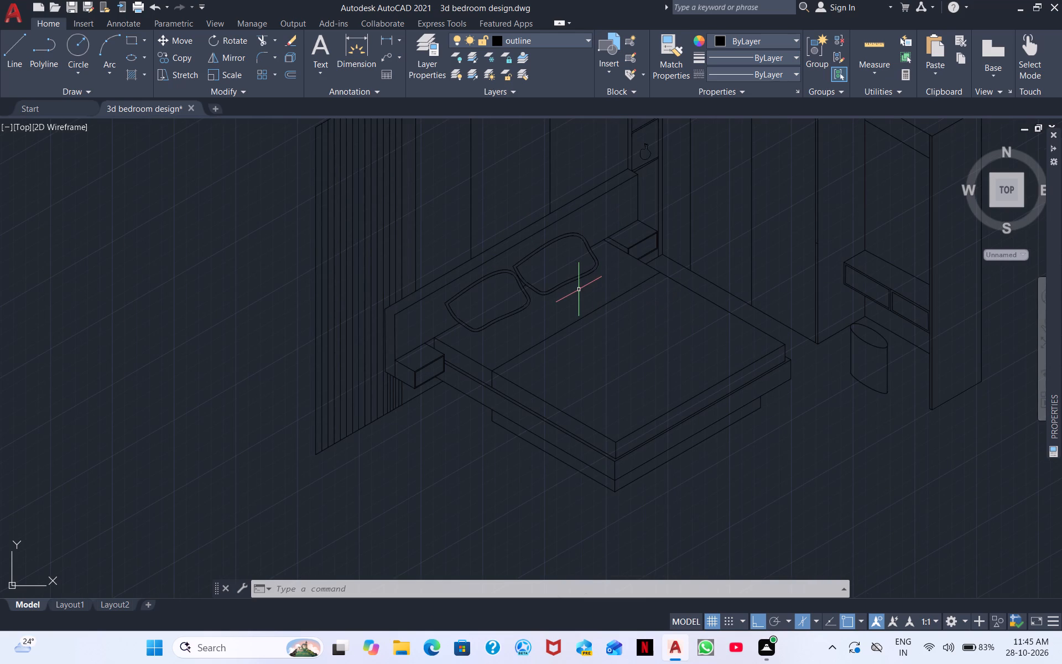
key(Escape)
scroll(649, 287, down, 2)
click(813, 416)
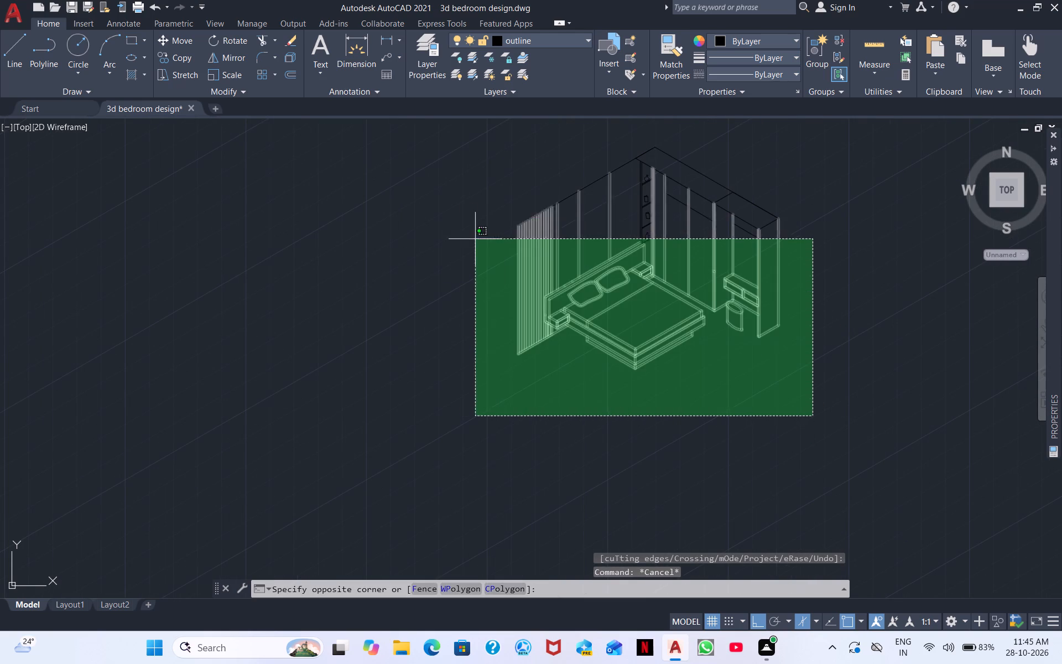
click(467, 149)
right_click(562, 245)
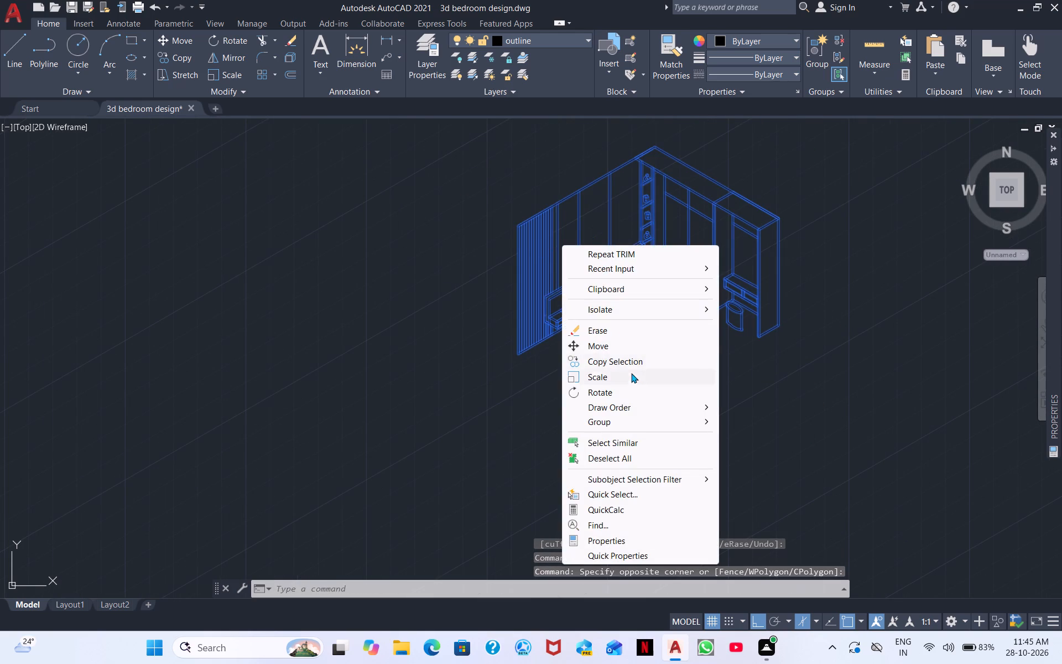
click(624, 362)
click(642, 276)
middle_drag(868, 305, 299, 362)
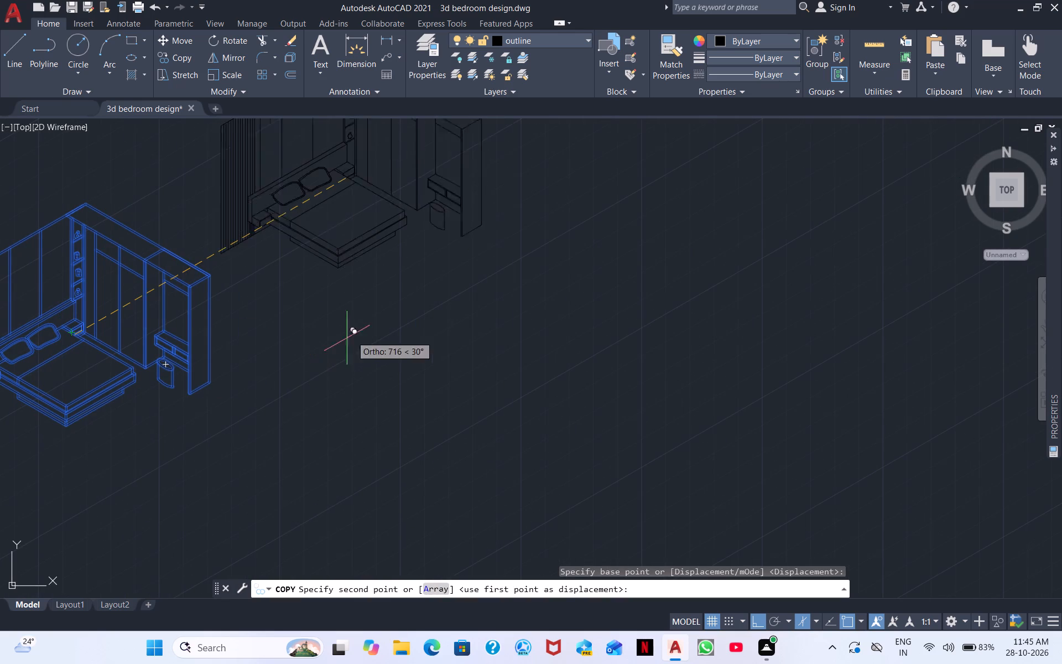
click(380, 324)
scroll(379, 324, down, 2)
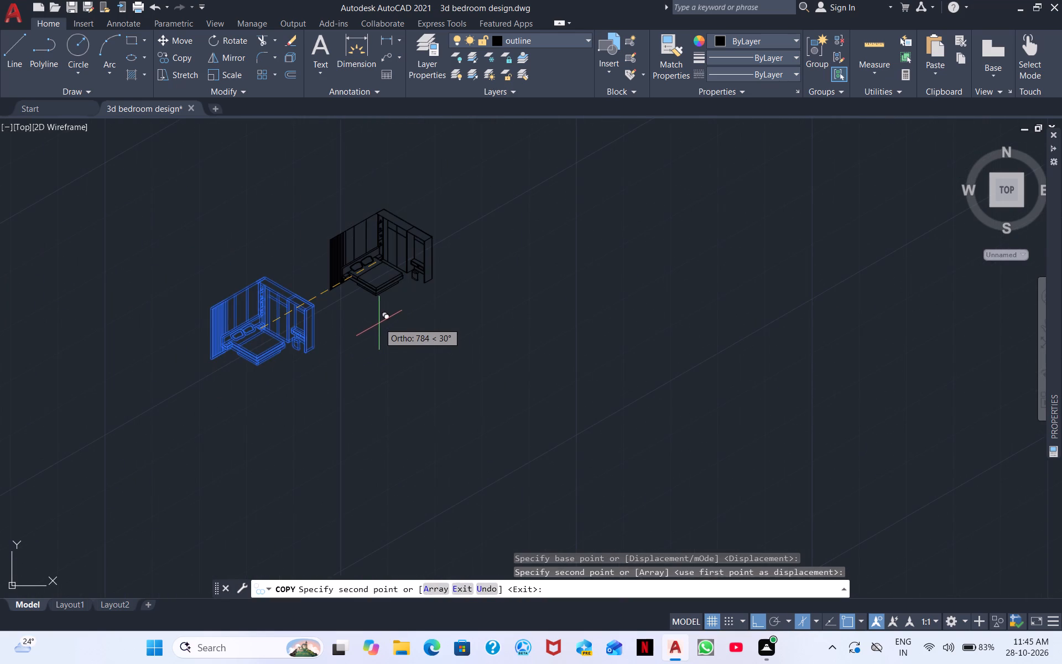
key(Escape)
Reassign the original bedroom linework from the outline layer to the layer with white linework.
drag(461, 295, 447, 307)
click(331, 201)
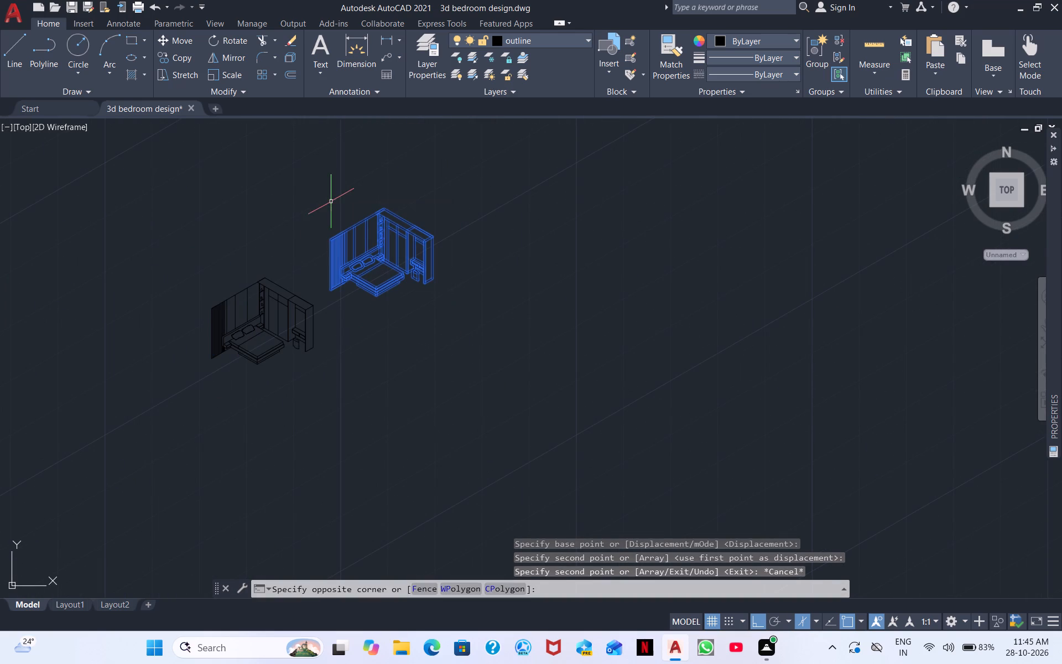
click(518, 35)
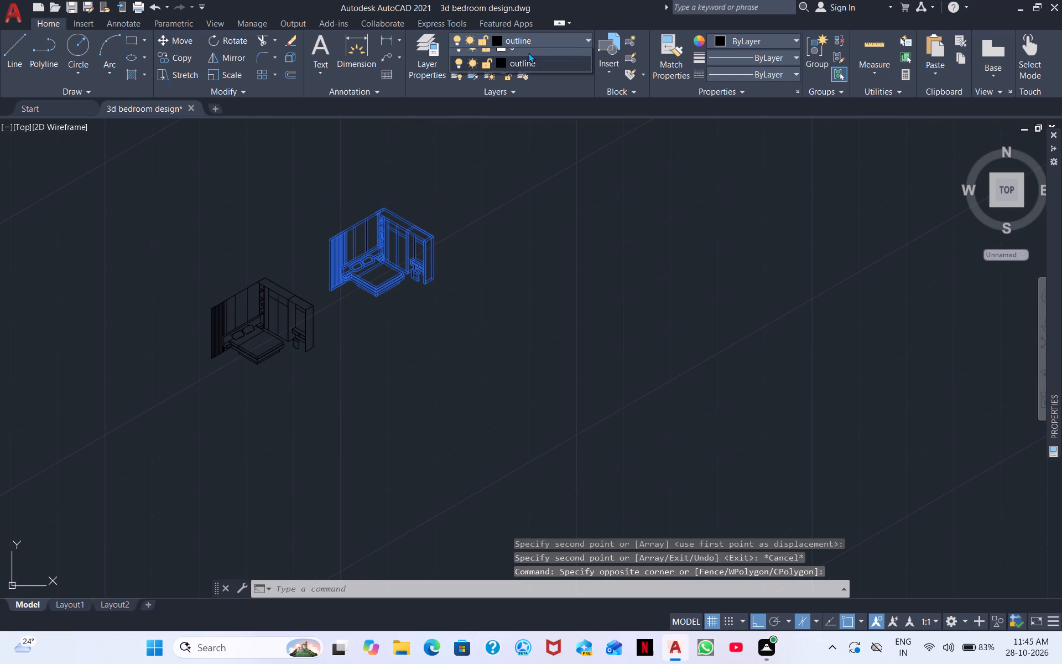
click(537, 60)
key(Escape)
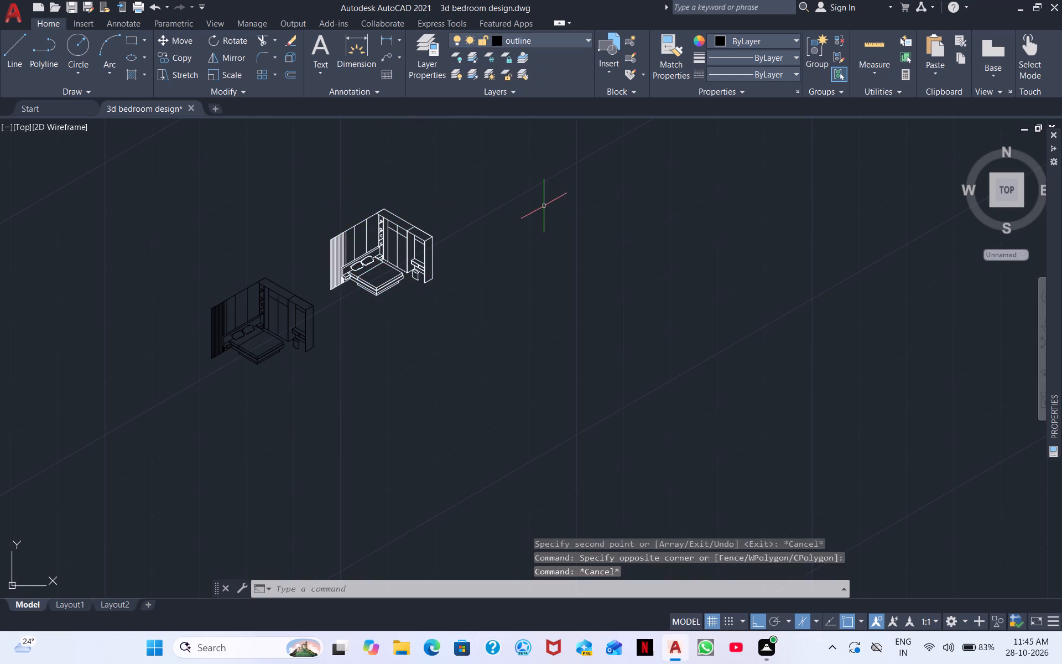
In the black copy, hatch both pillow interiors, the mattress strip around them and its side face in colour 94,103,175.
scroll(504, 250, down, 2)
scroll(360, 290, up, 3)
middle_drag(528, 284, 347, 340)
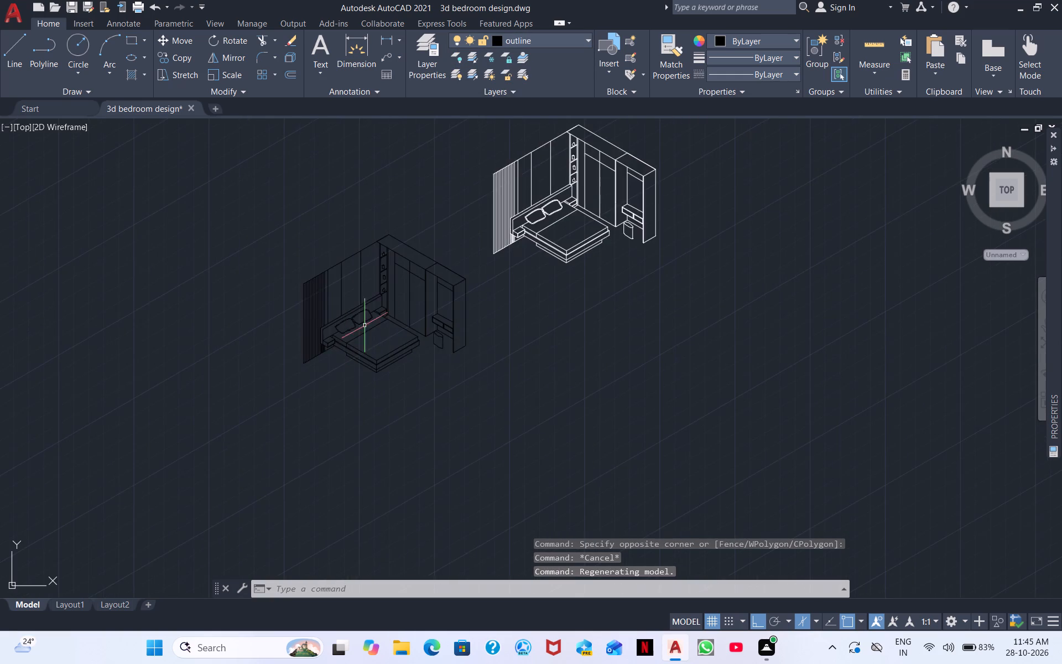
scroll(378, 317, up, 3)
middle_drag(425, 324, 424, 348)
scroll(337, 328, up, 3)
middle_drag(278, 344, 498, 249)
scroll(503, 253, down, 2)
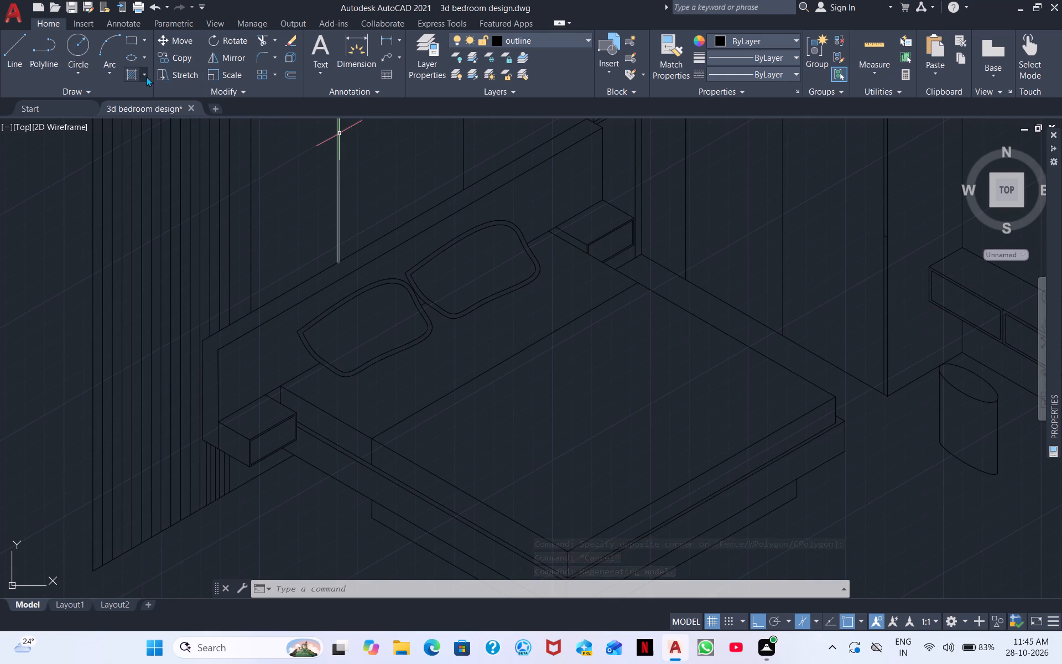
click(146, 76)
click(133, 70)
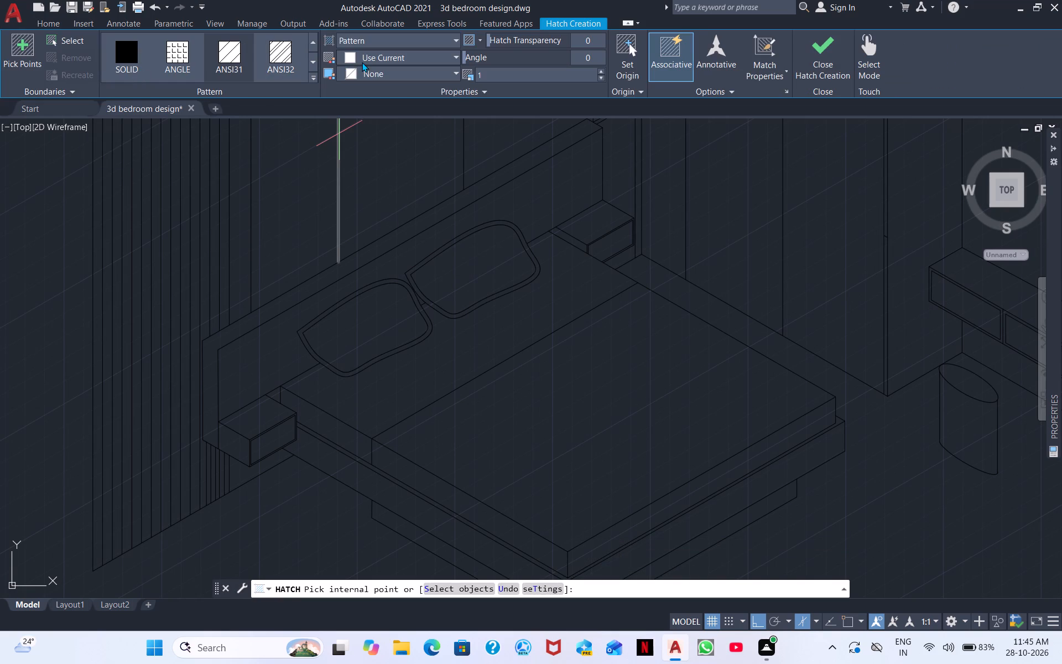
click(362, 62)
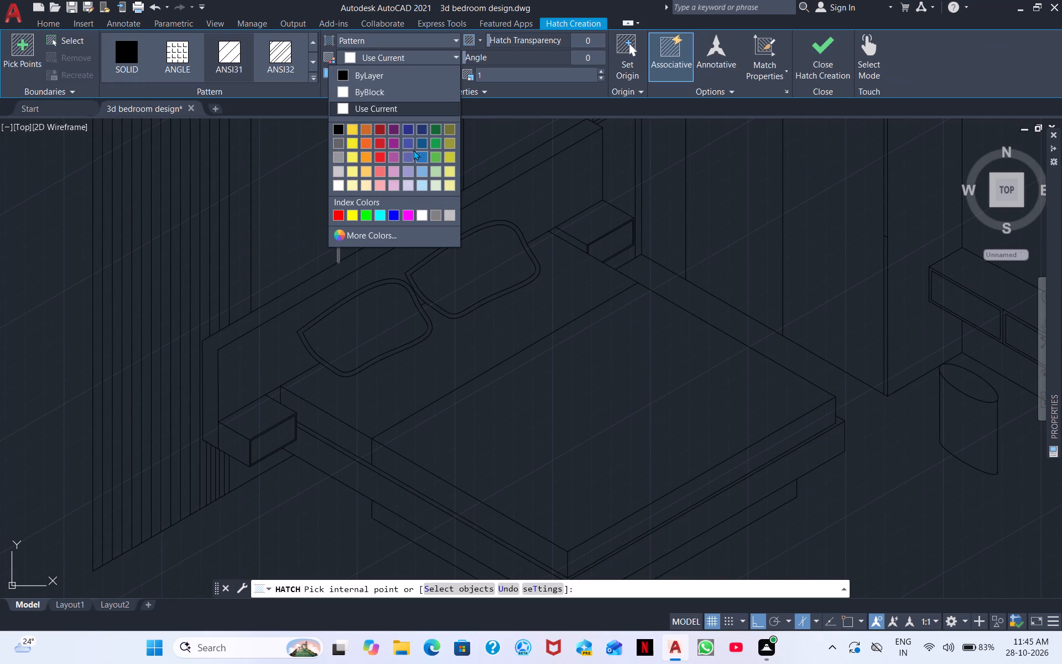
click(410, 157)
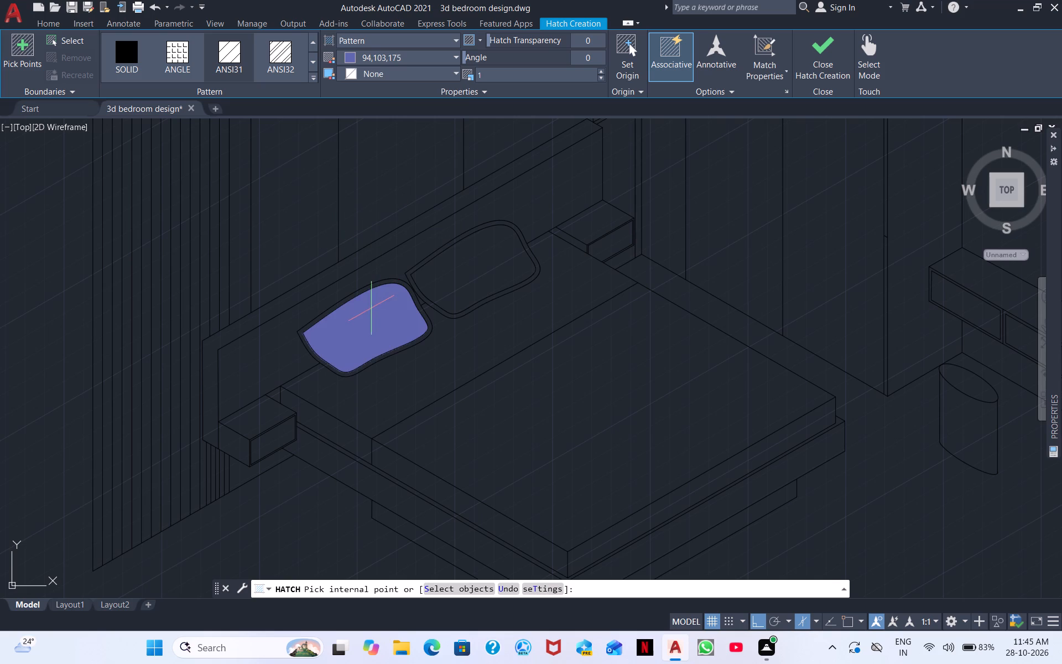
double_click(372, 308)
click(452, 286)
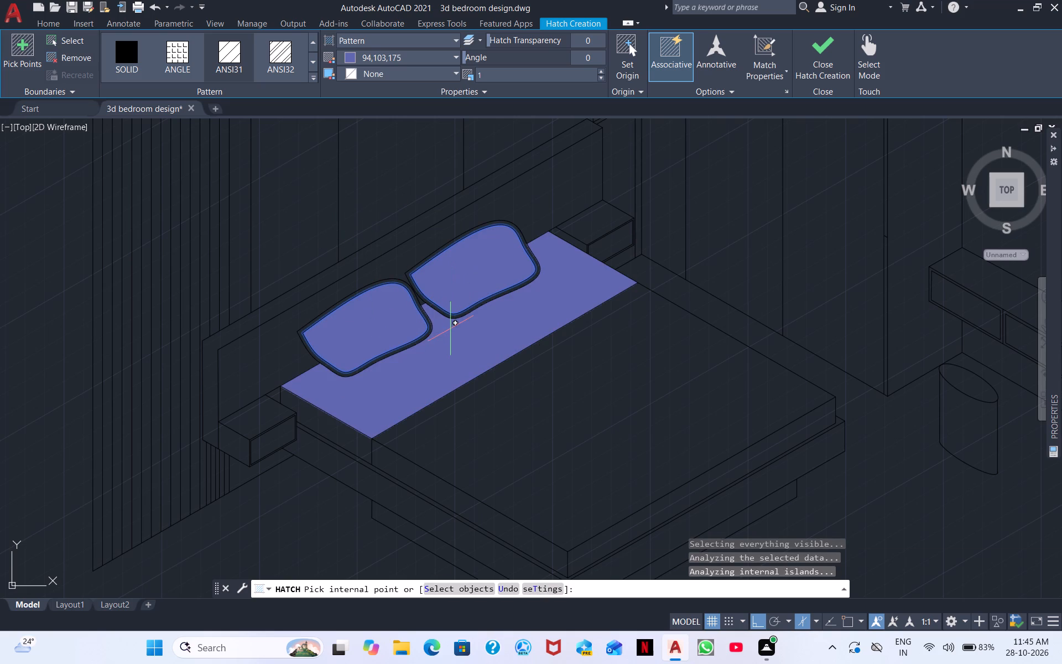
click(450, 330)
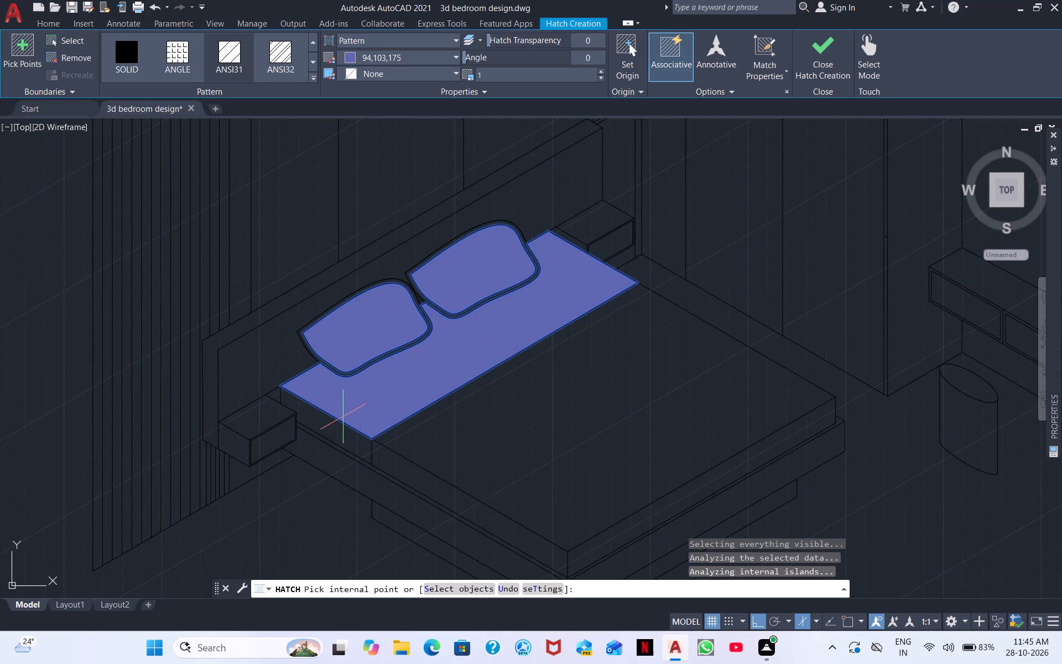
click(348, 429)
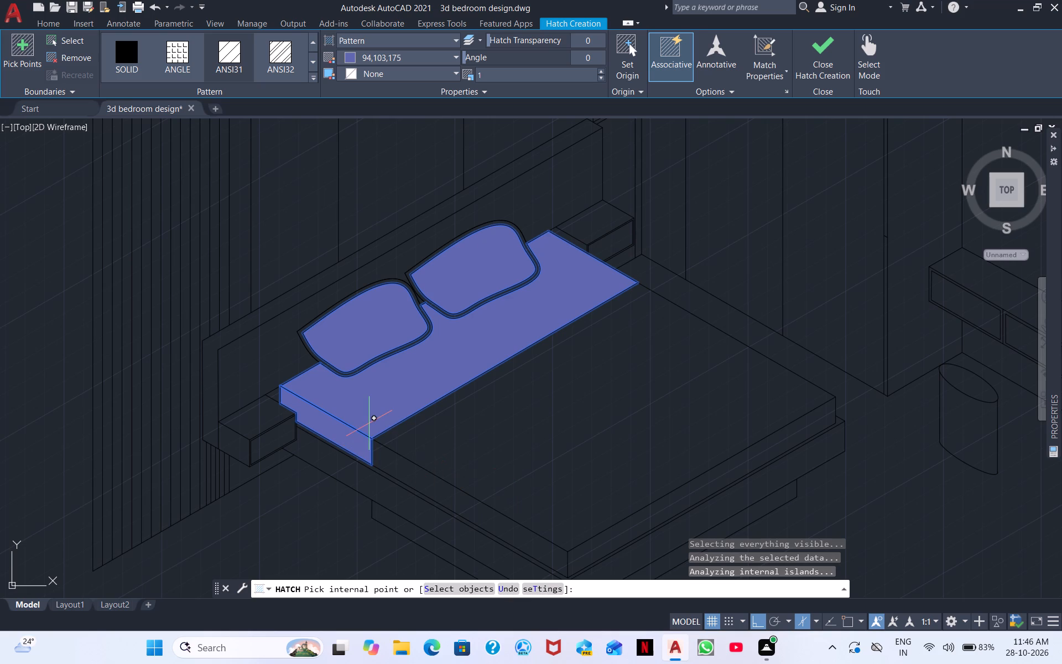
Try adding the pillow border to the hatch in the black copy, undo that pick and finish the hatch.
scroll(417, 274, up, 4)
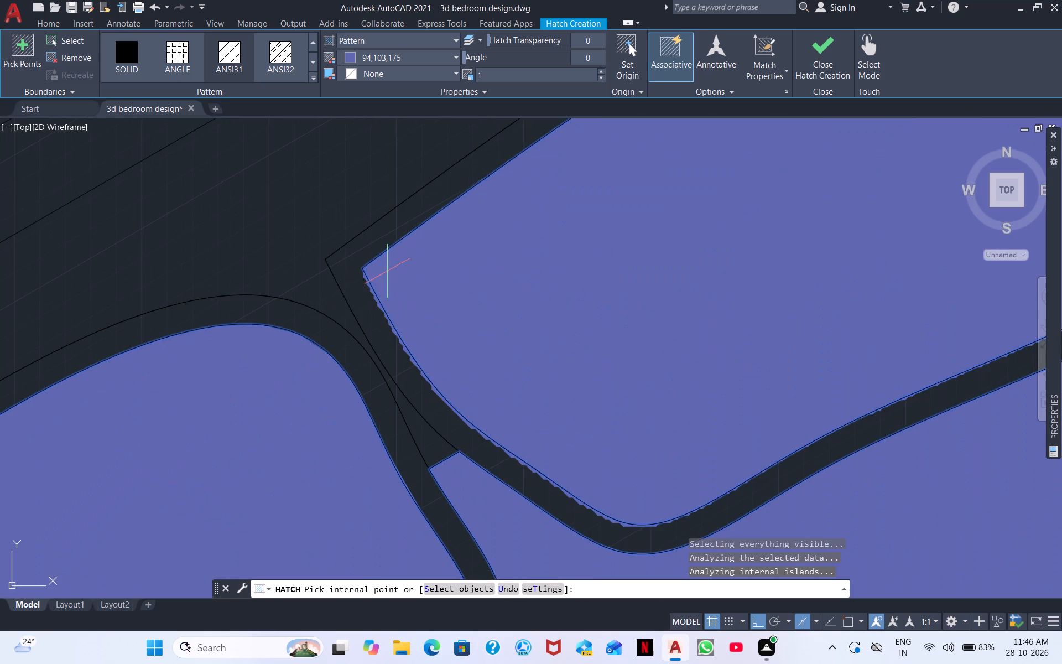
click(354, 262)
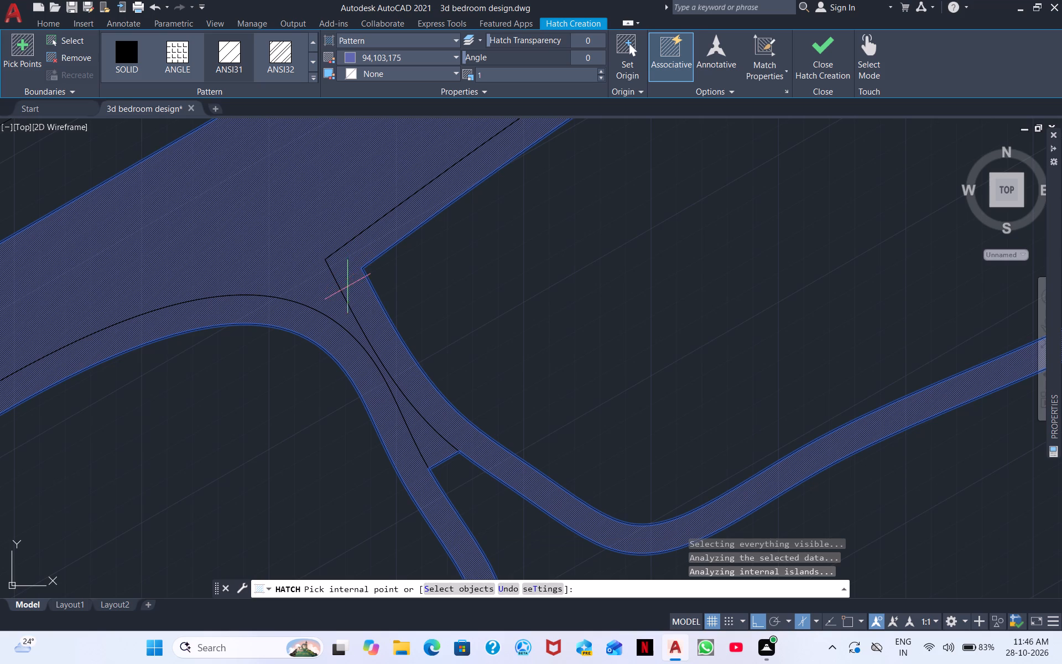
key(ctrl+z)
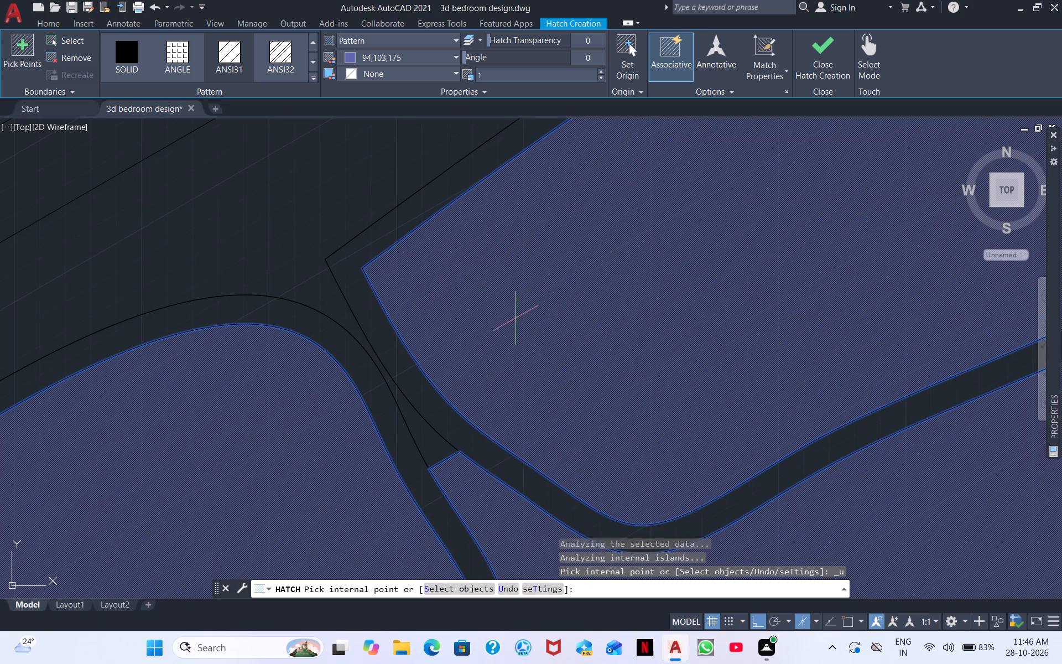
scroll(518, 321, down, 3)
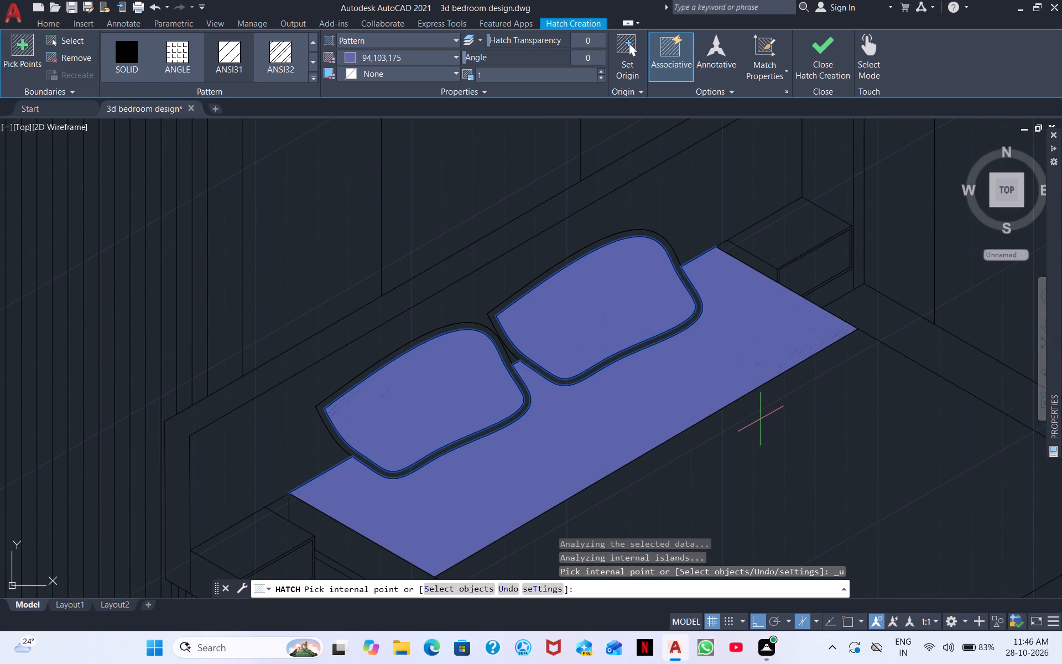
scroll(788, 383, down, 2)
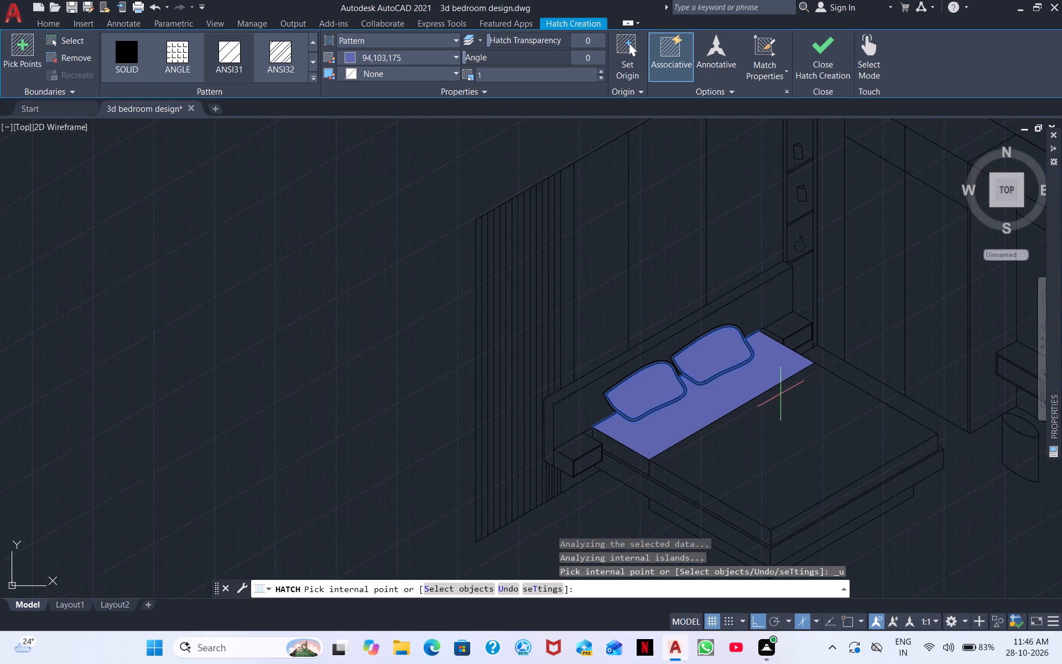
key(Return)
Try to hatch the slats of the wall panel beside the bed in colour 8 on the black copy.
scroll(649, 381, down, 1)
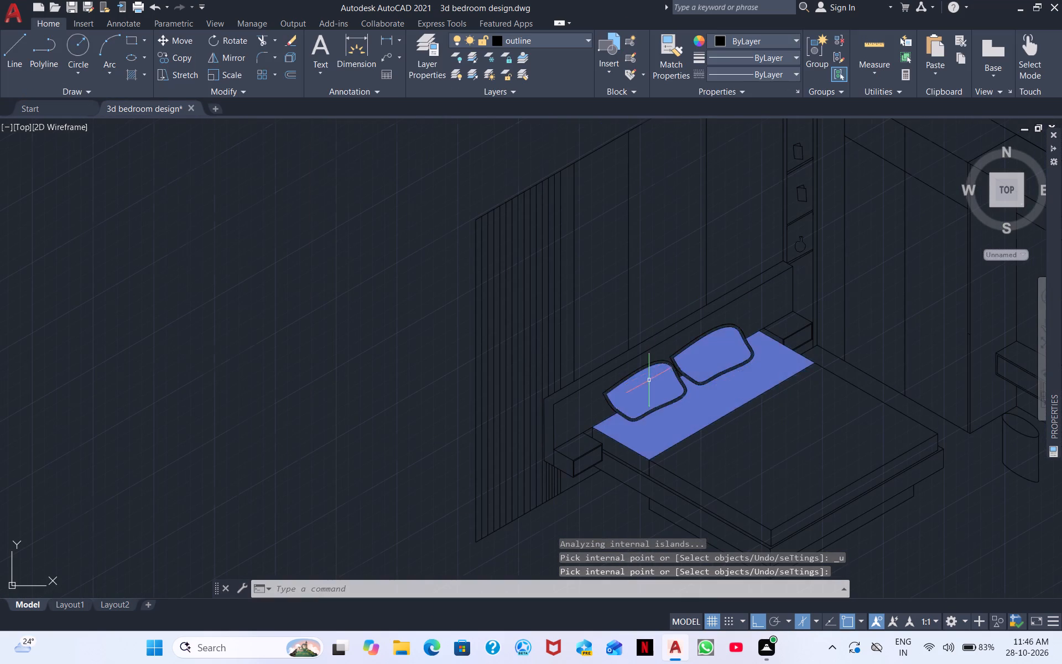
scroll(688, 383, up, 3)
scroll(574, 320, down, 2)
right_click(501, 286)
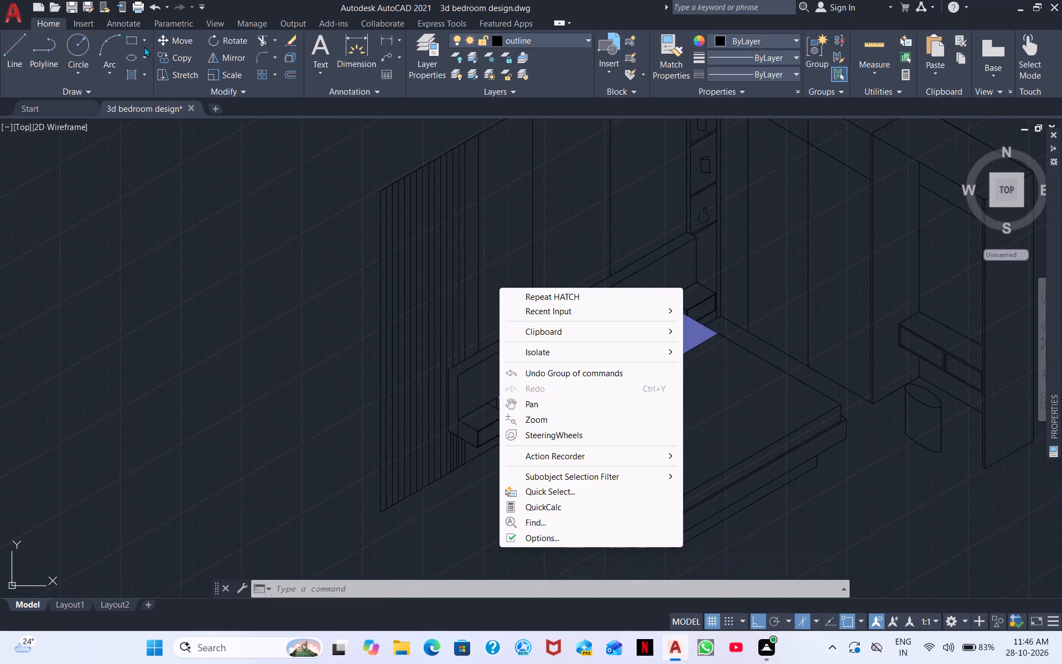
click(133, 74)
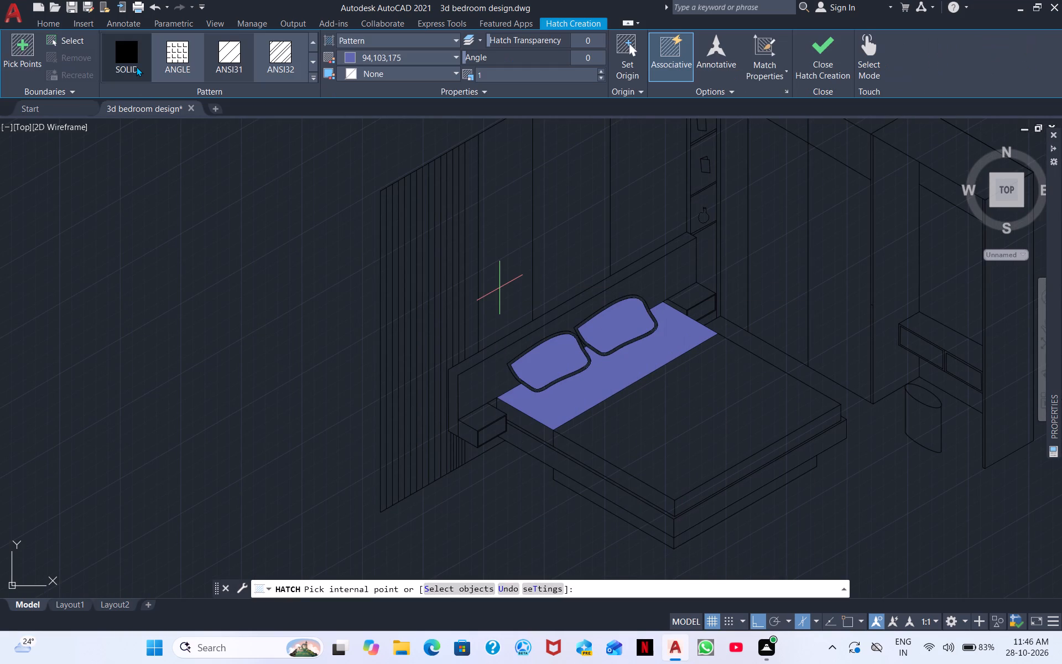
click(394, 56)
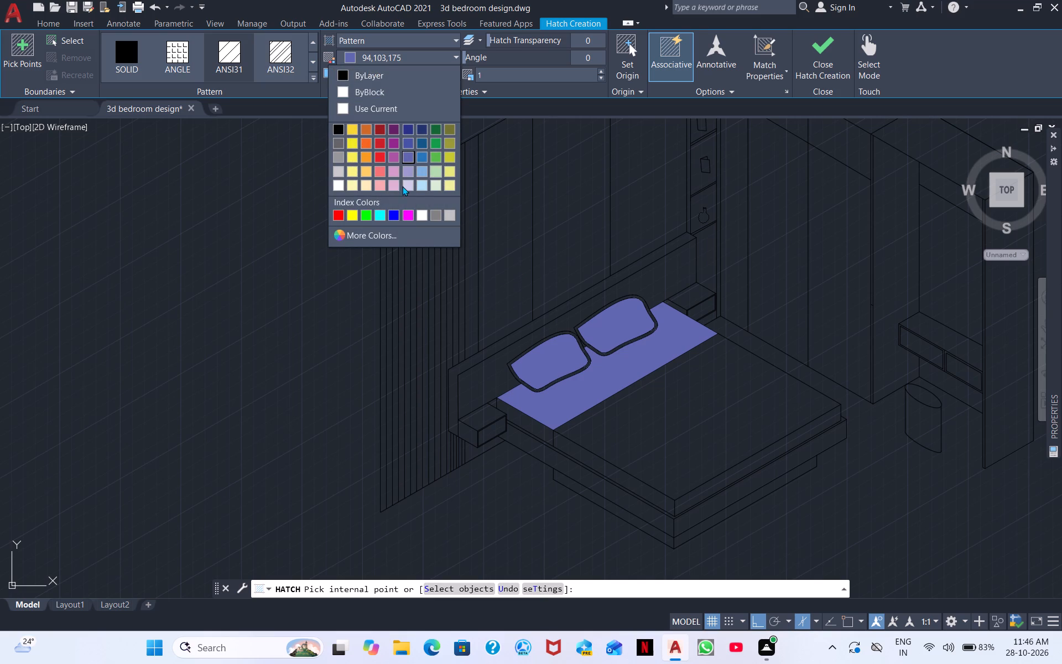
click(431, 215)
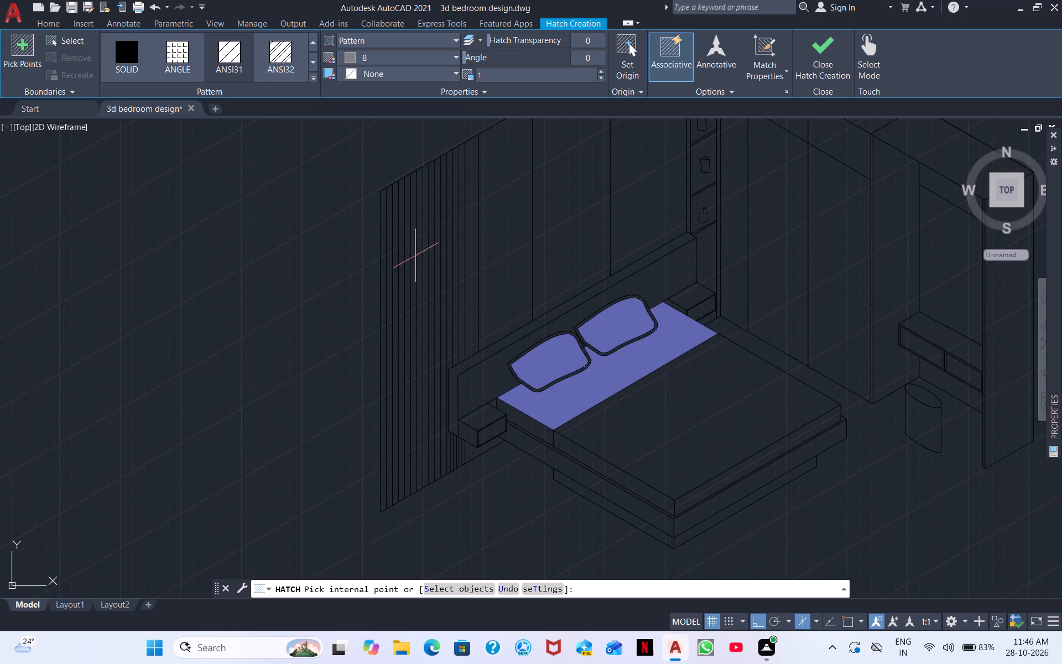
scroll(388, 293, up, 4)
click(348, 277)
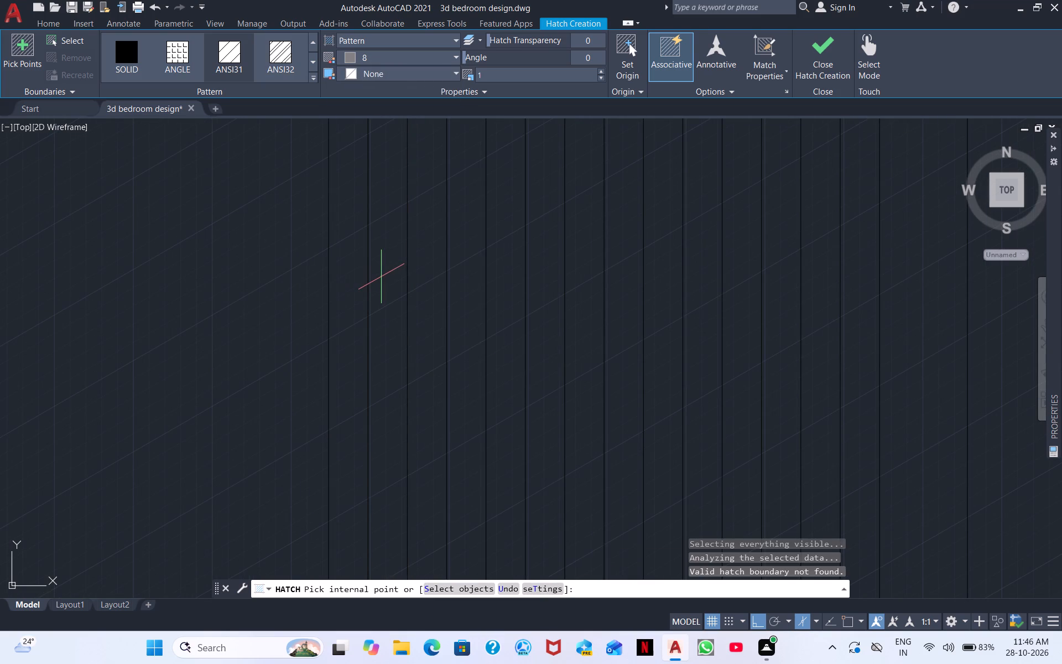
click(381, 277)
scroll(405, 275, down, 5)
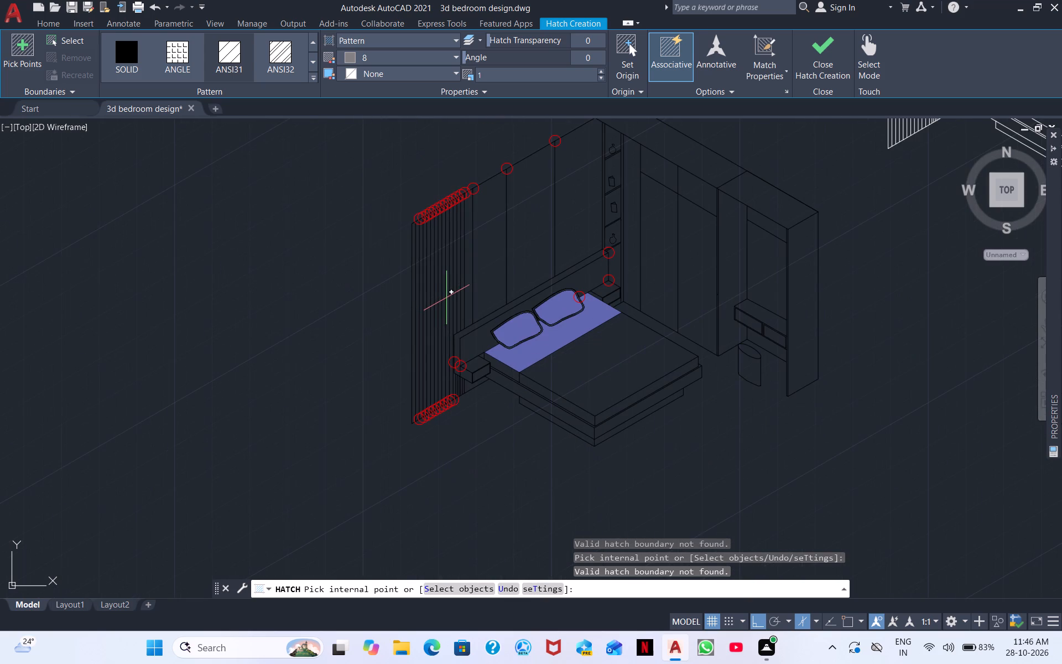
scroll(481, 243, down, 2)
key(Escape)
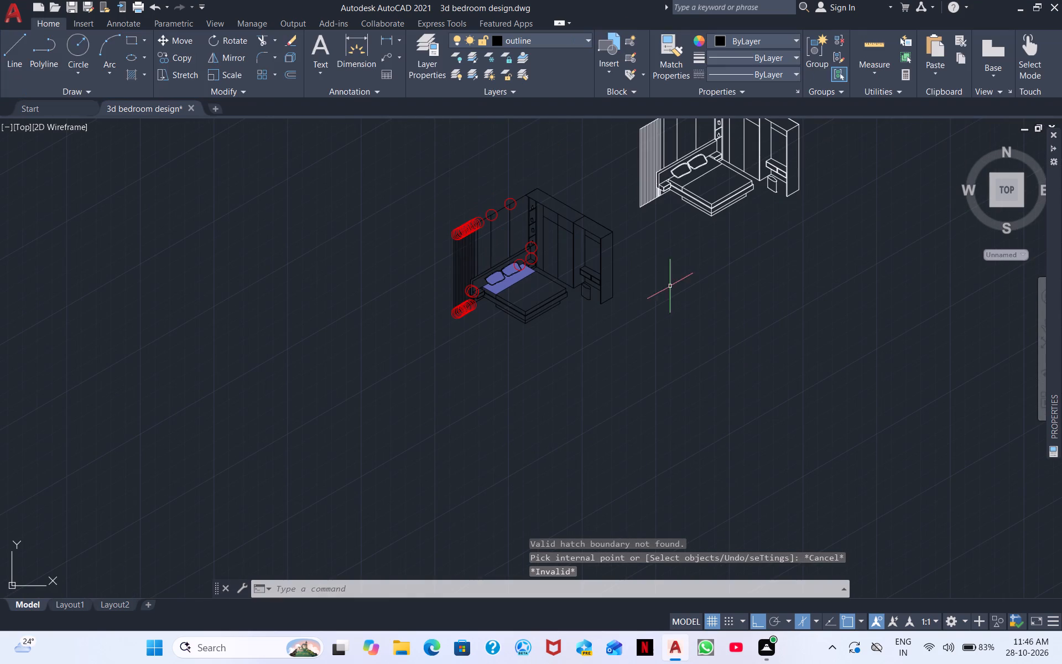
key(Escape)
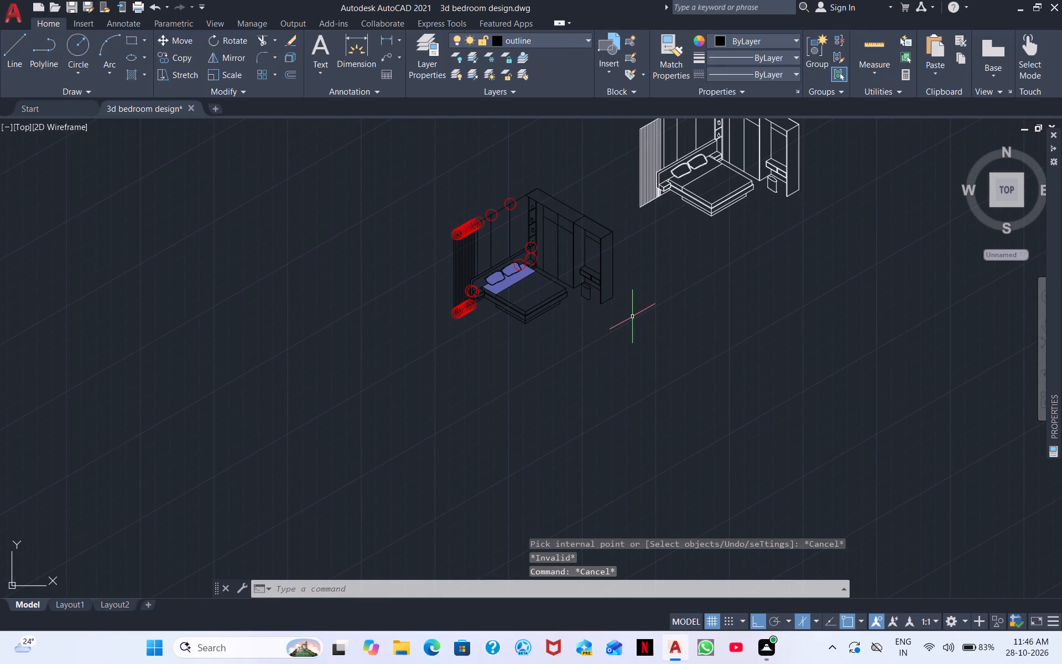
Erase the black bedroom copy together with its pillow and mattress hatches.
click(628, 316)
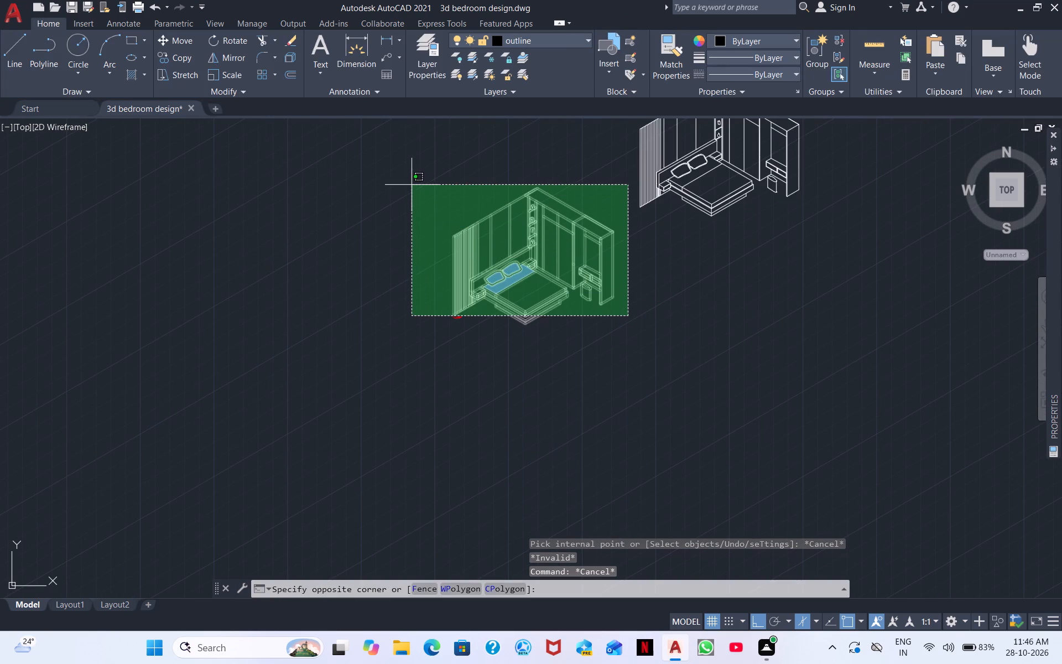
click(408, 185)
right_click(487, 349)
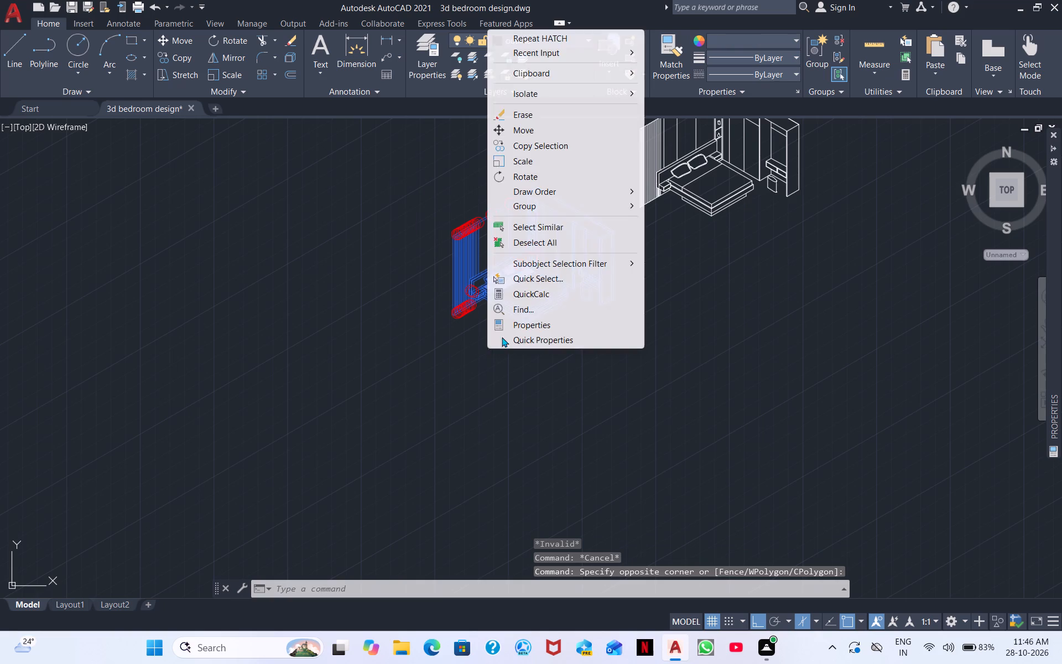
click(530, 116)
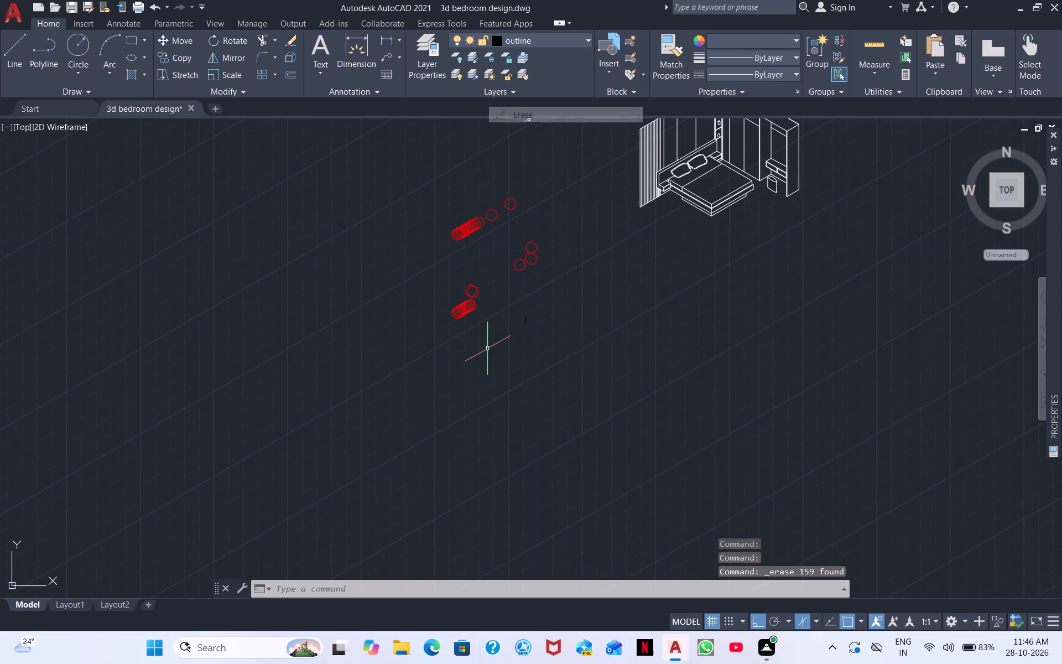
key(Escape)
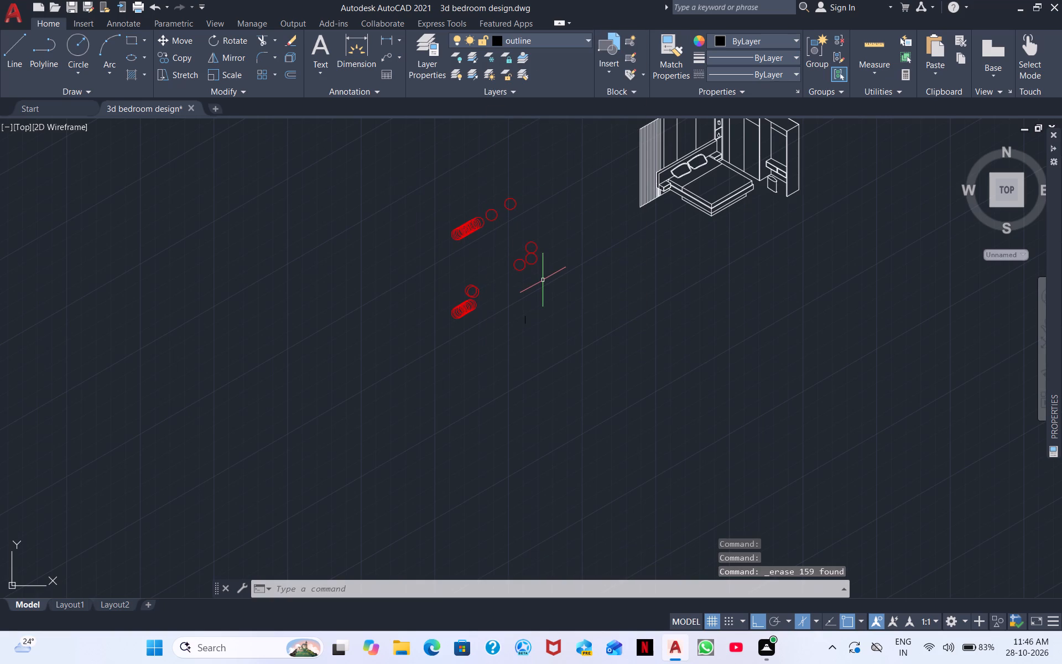
Erase the small stray leftovers of the deleted copy near the lower red circles.
scroll(543, 280, down, 2)
scroll(541, 293, up, 4)
drag(558, 378, 553, 372)
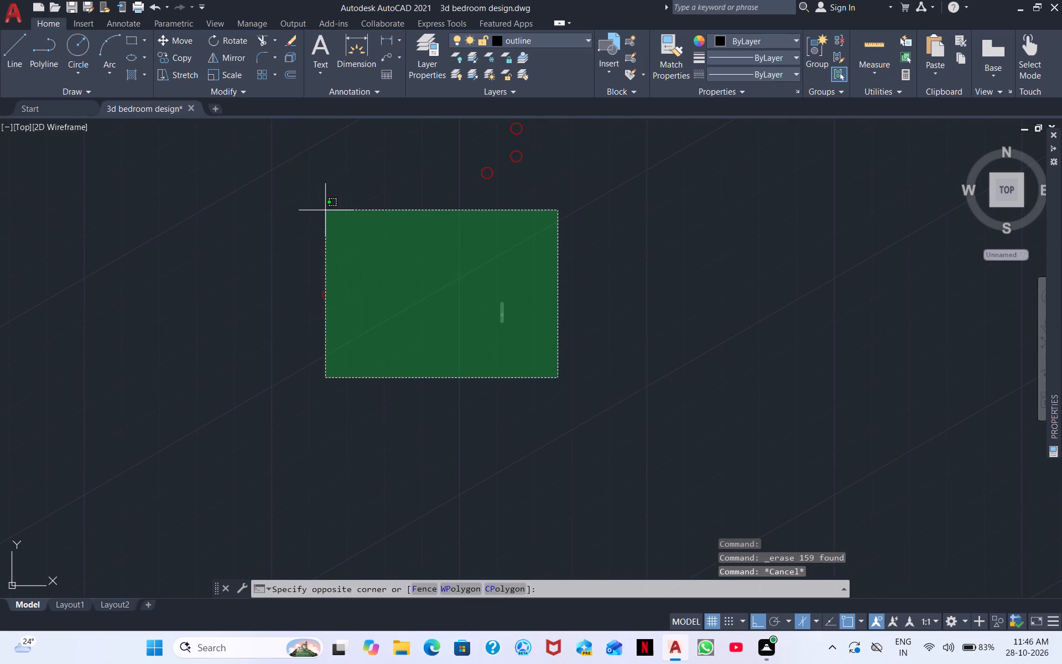
click(325, 210)
right_click(386, 267)
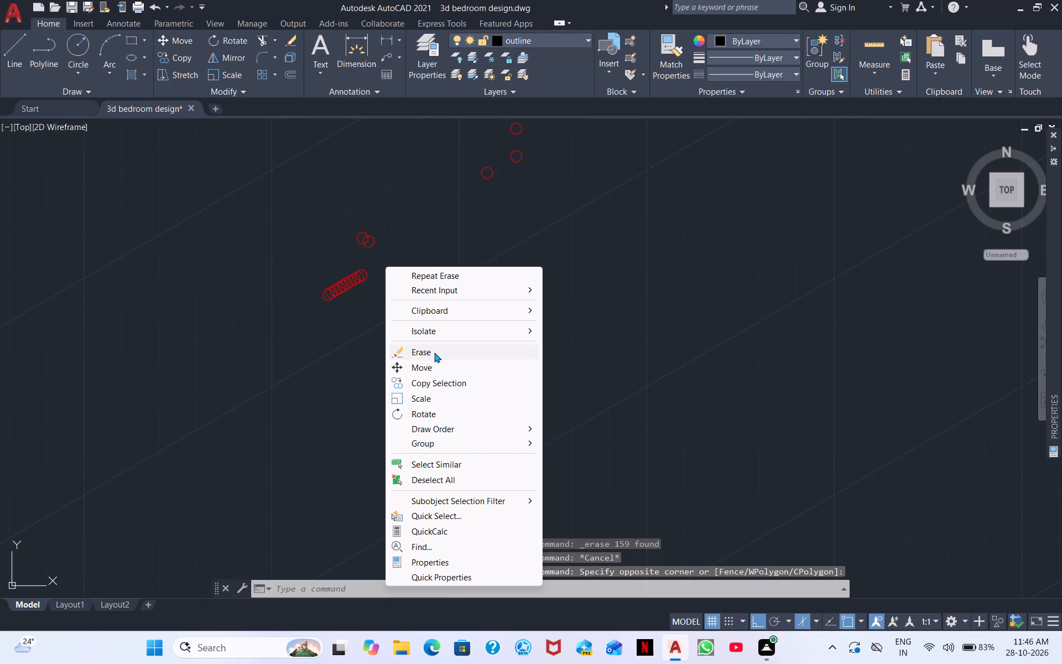
click(434, 352)
scroll(439, 343, down, 3)
key(Escape)
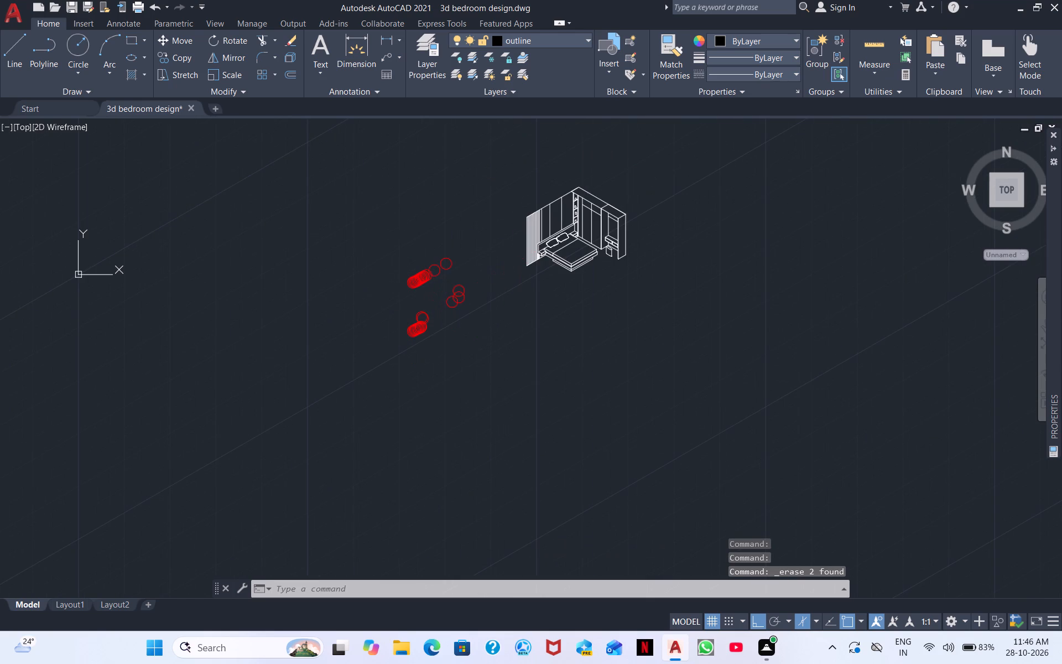
Examine the remaining white bedroom linework, covering the bed, wall panels, wardrobe, shelf niche and dressing unit.
scroll(529, 267, up, 2)
scroll(455, 250, up, 1)
middle_drag(429, 256, 133, 335)
scroll(125, 336, up, 1)
scroll(344, 310, down, 1)
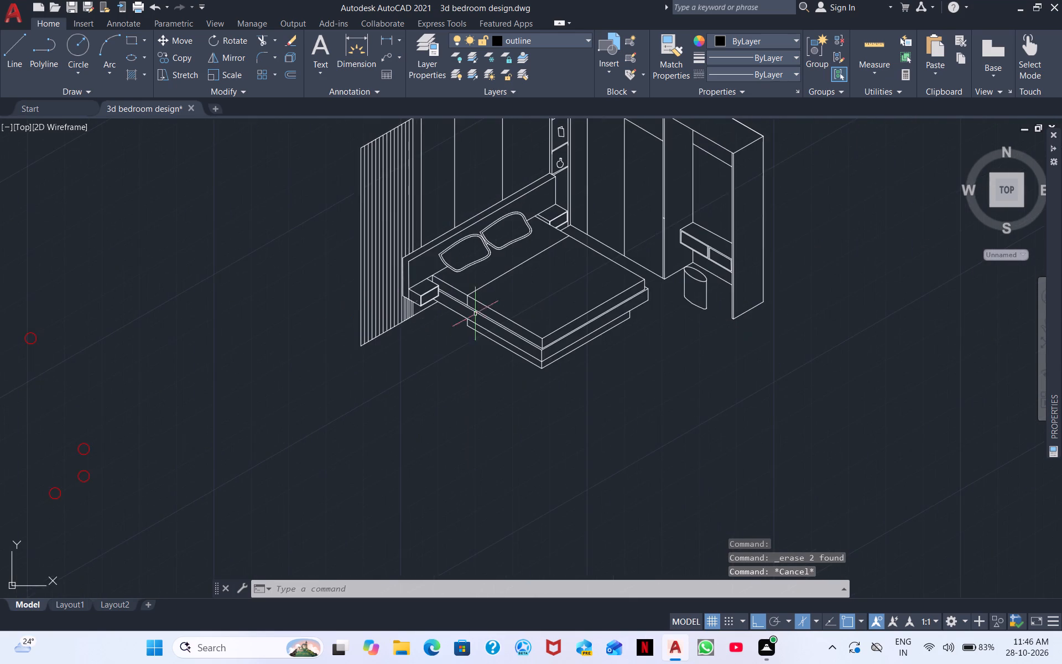
middle_drag(467, 324, 179, 392)
scroll(178, 392, up, 2)
scroll(230, 322, down, 1)
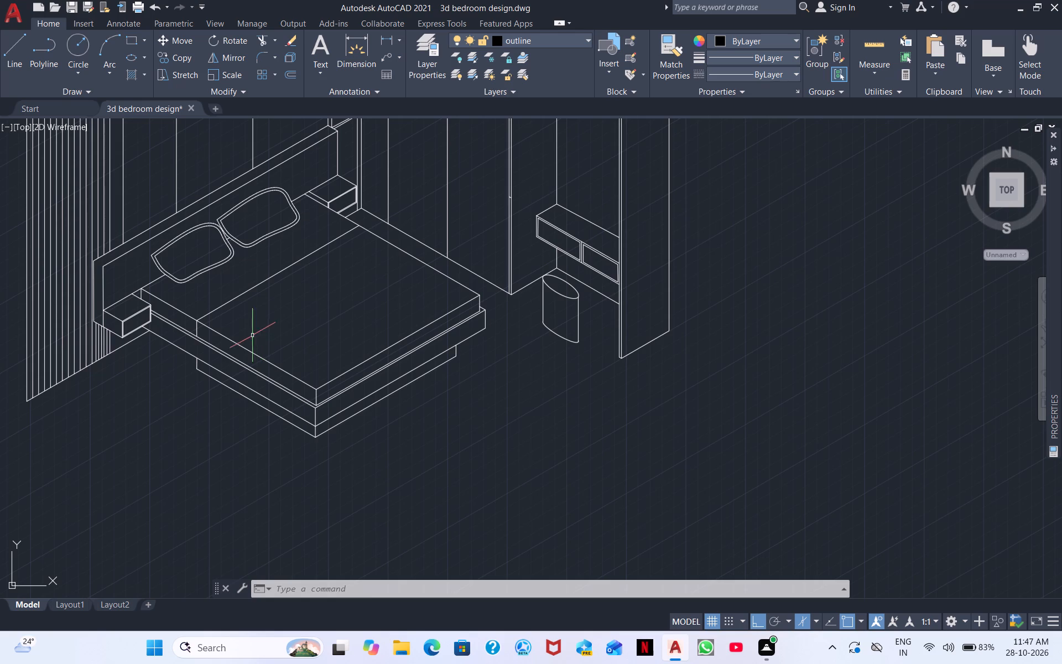
scroll(263, 486, down, 1)
middle_drag(295, 354, 288, 375)
scroll(295, 354, down, 1)
scroll(275, 337, up, 2)
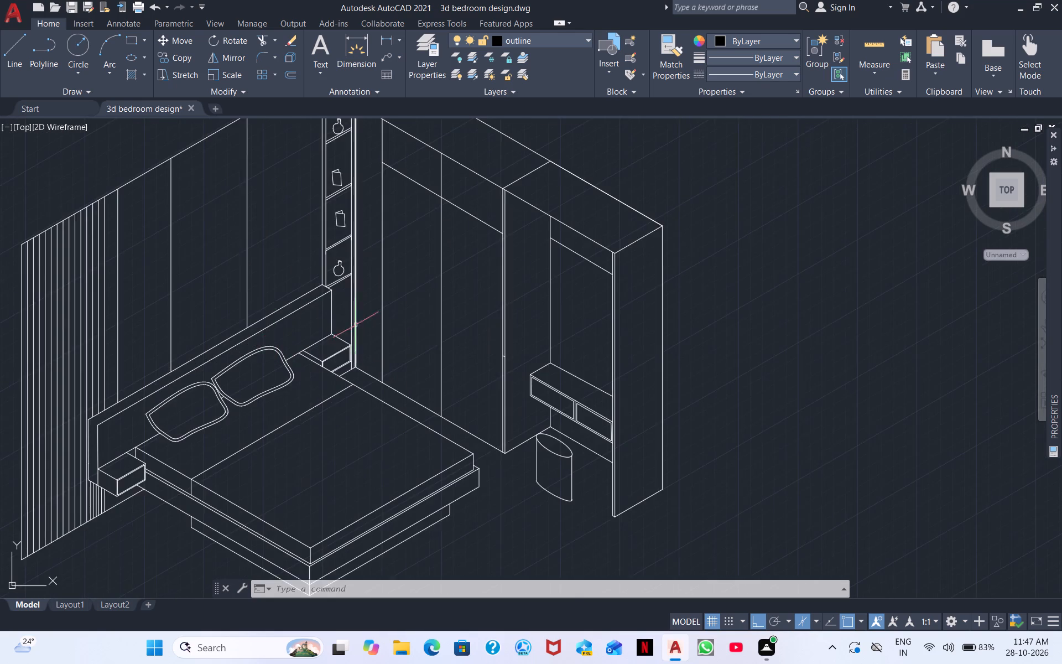
middle_drag(356, 326, 315, 406)
scroll(313, 390, up, 1)
scroll(313, 390, down, 1)
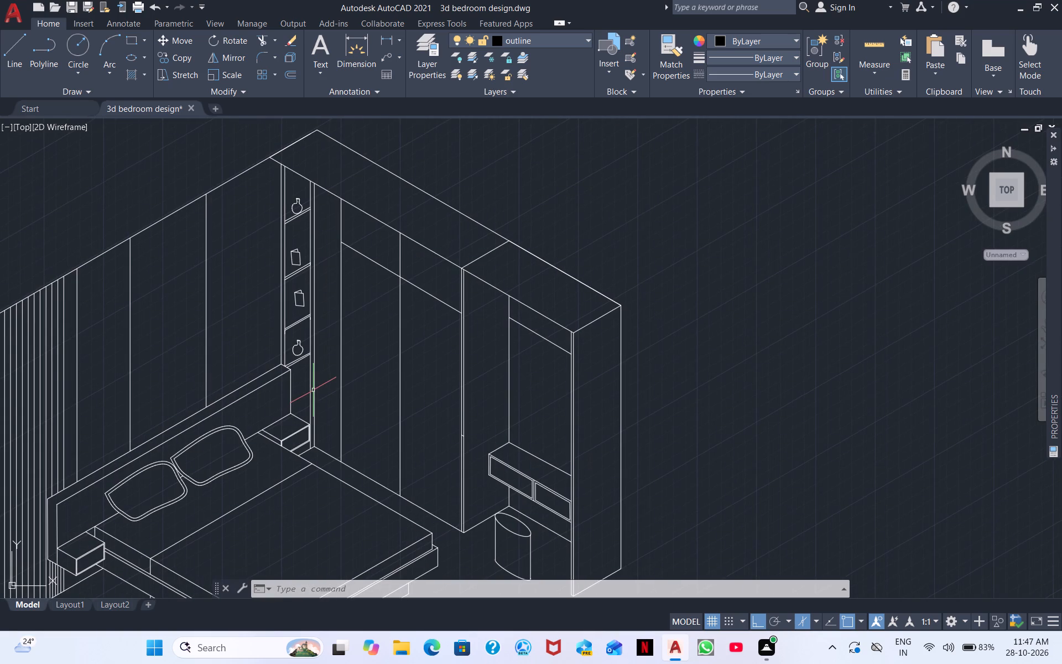
middle_drag(542, 471, 527, 387)
scroll(541, 425, down, 1)
middle_drag(541, 425, 515, 369)
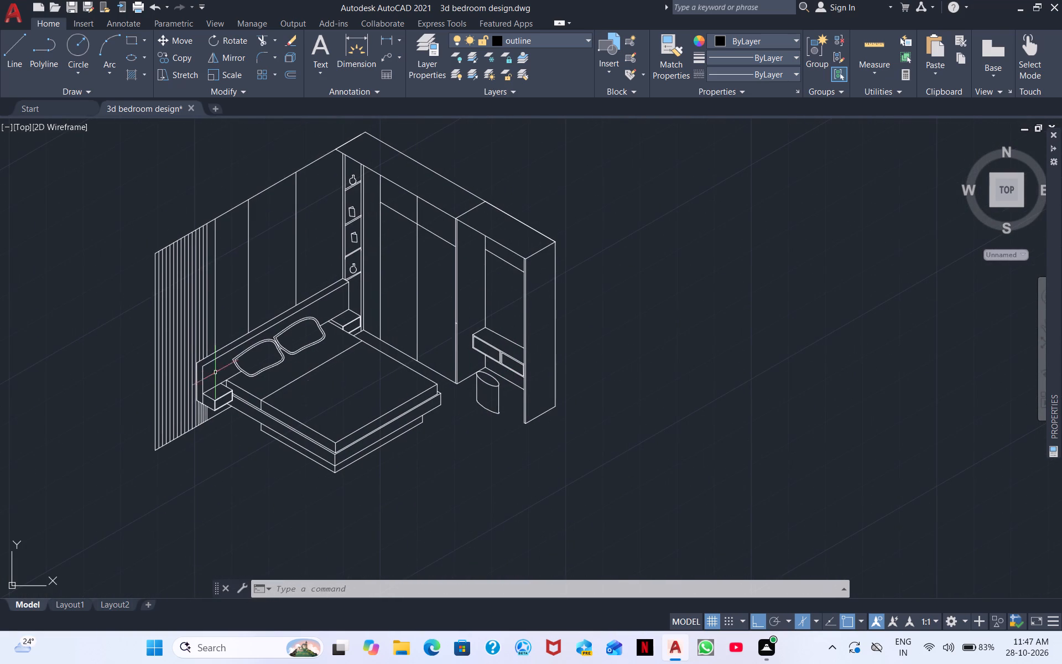
scroll(265, 371, up, 4)
scroll(130, 409, down, 3)
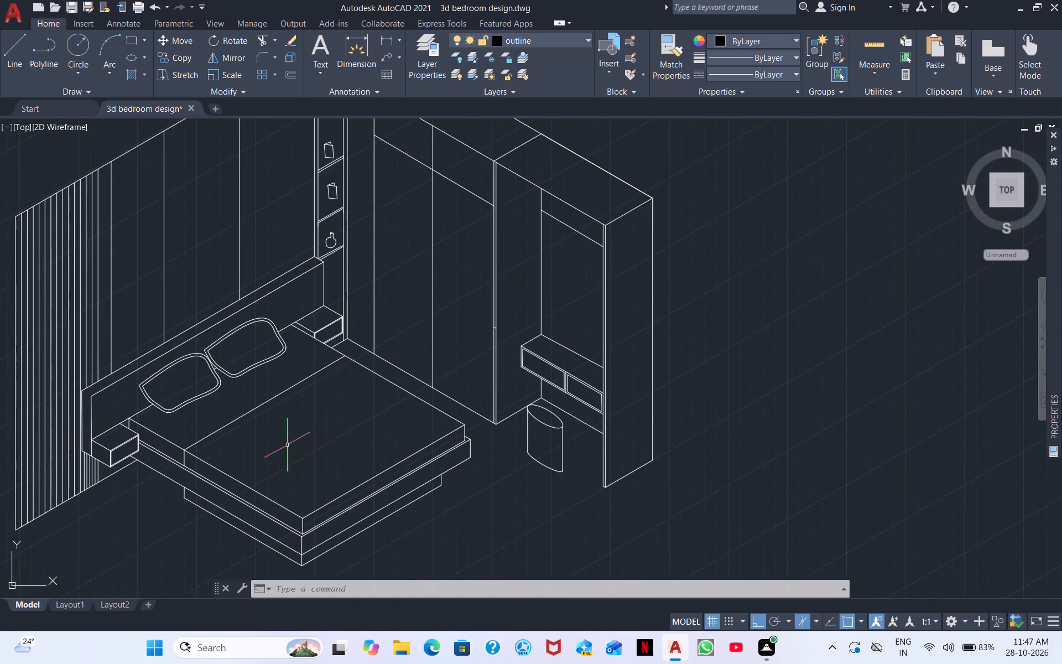
middle_drag(289, 434, 256, 333)
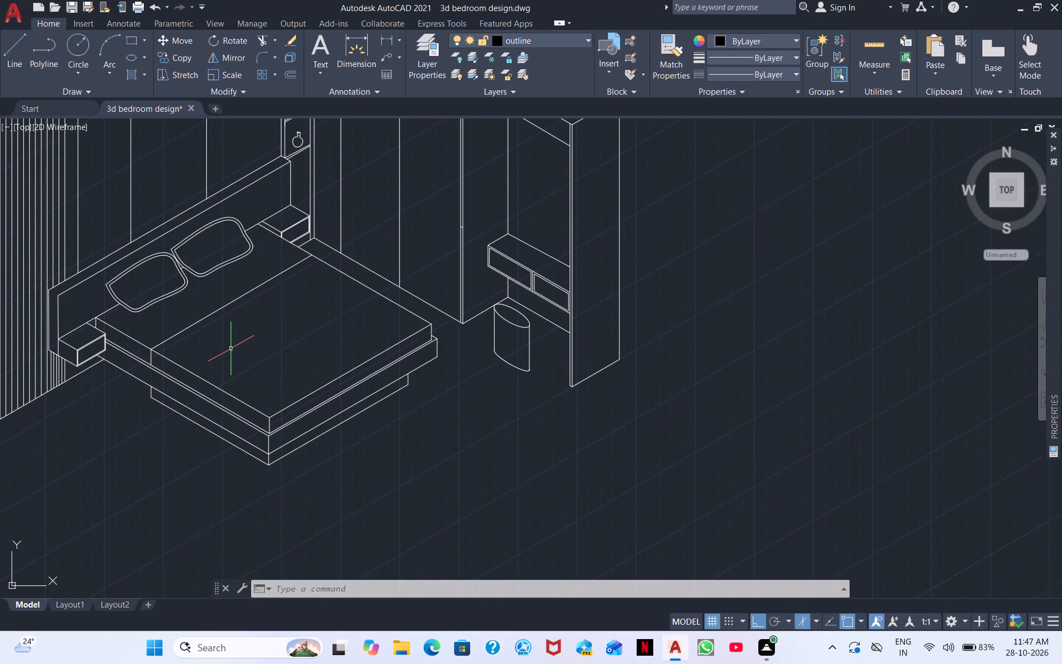
scroll(150, 300, up, 1)
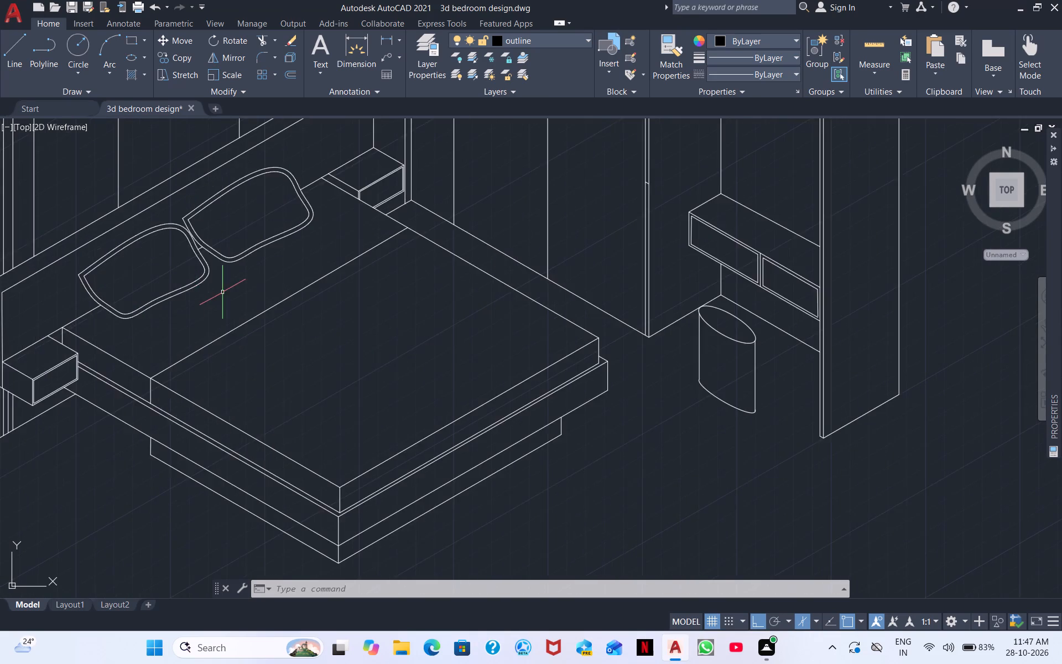
scroll(222, 292, up, 2)
scroll(297, 343, down, 2)
middle_drag(404, 363, 307, 253)
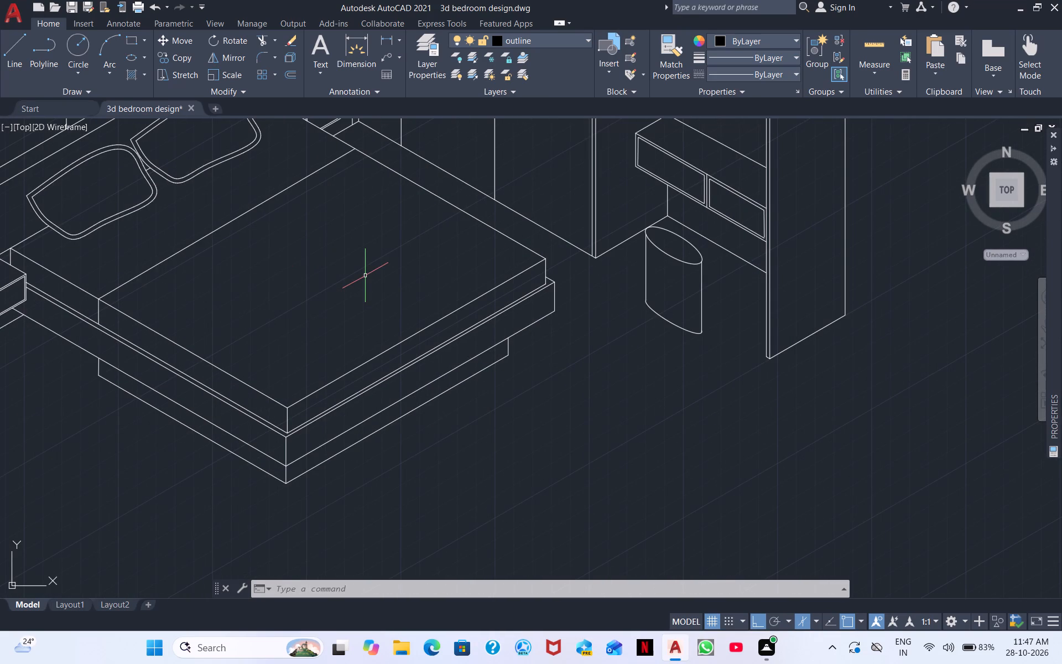
scroll(382, 327, down, 2)
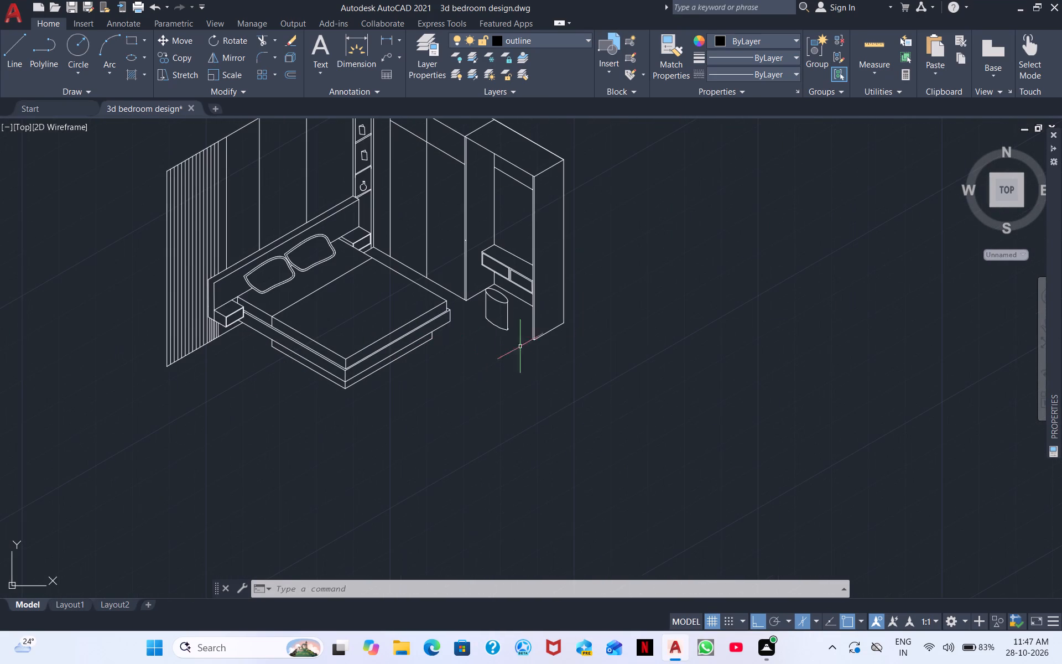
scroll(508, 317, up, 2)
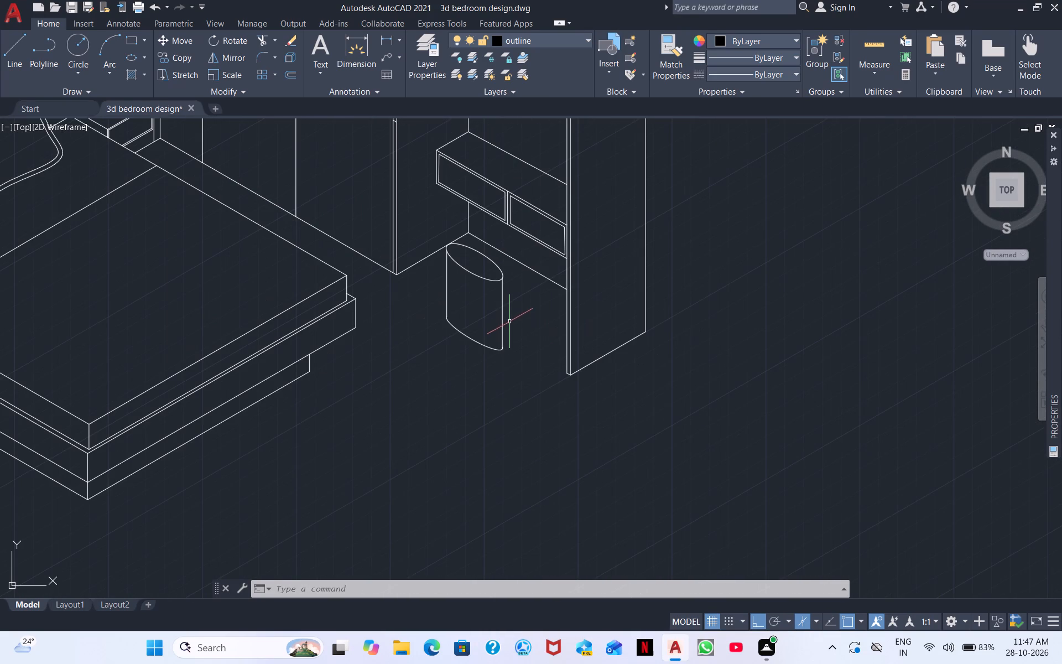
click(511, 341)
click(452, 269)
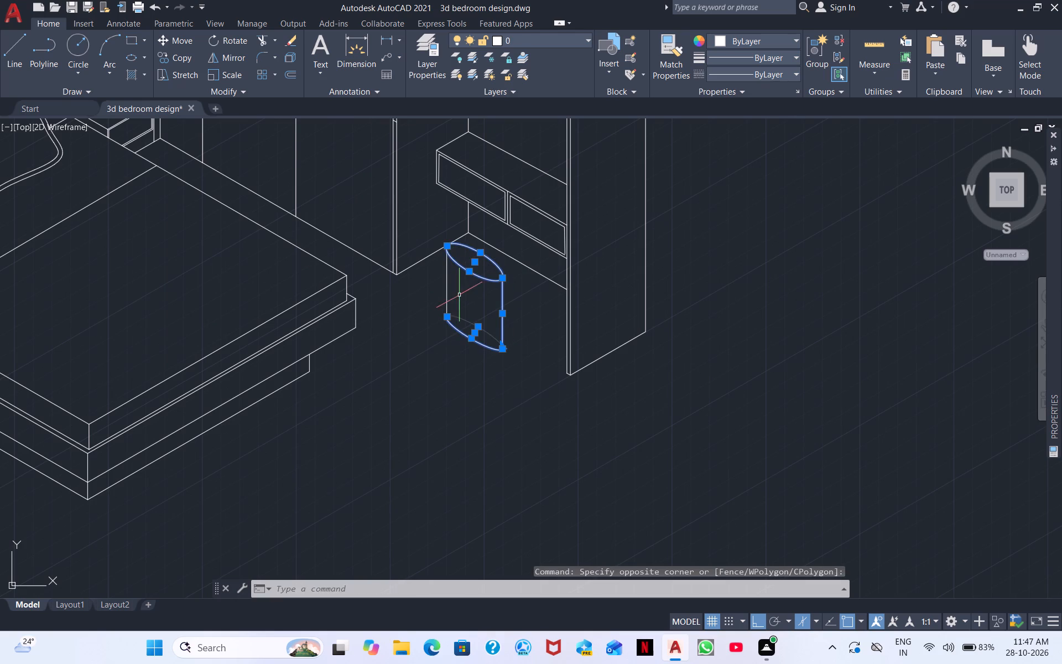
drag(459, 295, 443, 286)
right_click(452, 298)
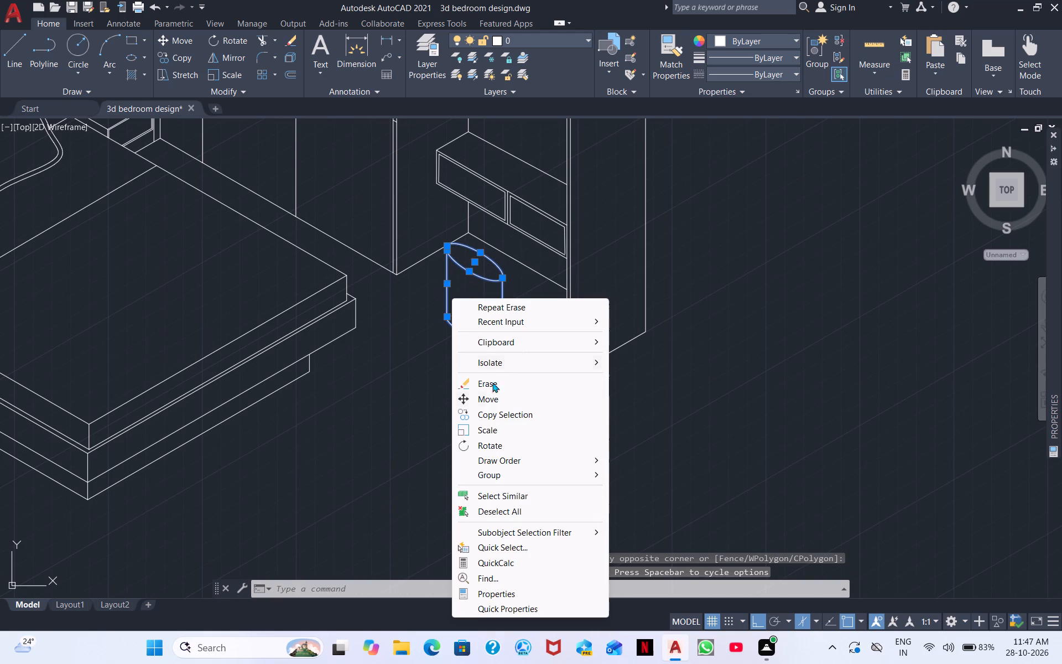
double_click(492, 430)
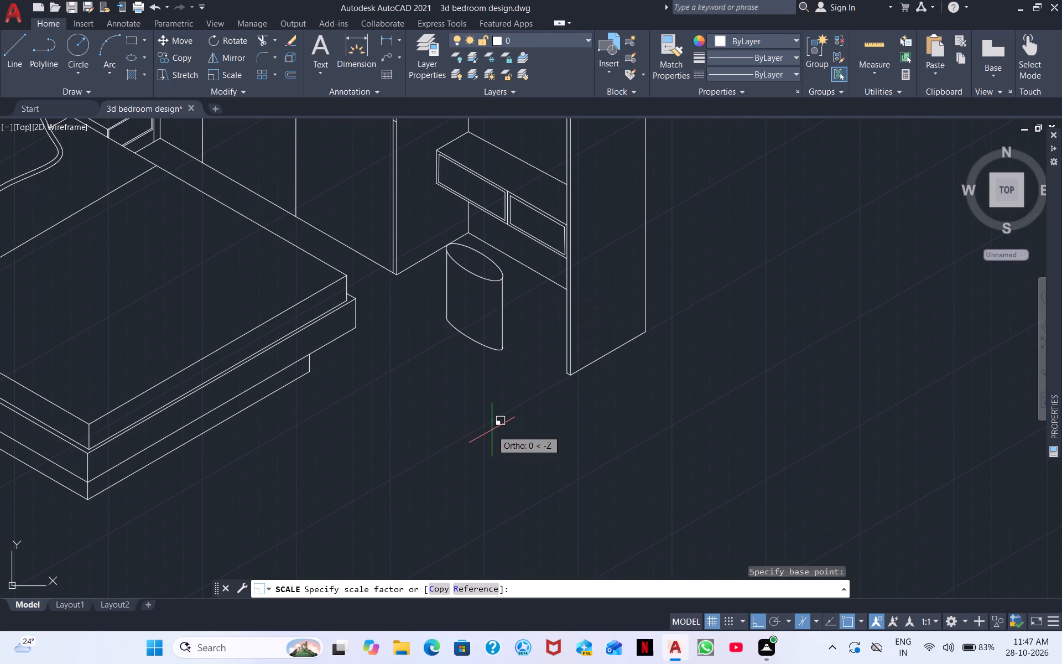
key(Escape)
Move the cylindrical stool a short distance towards the dressing unit so its top overlaps the wall's base line, with Ortho off.
click(514, 353)
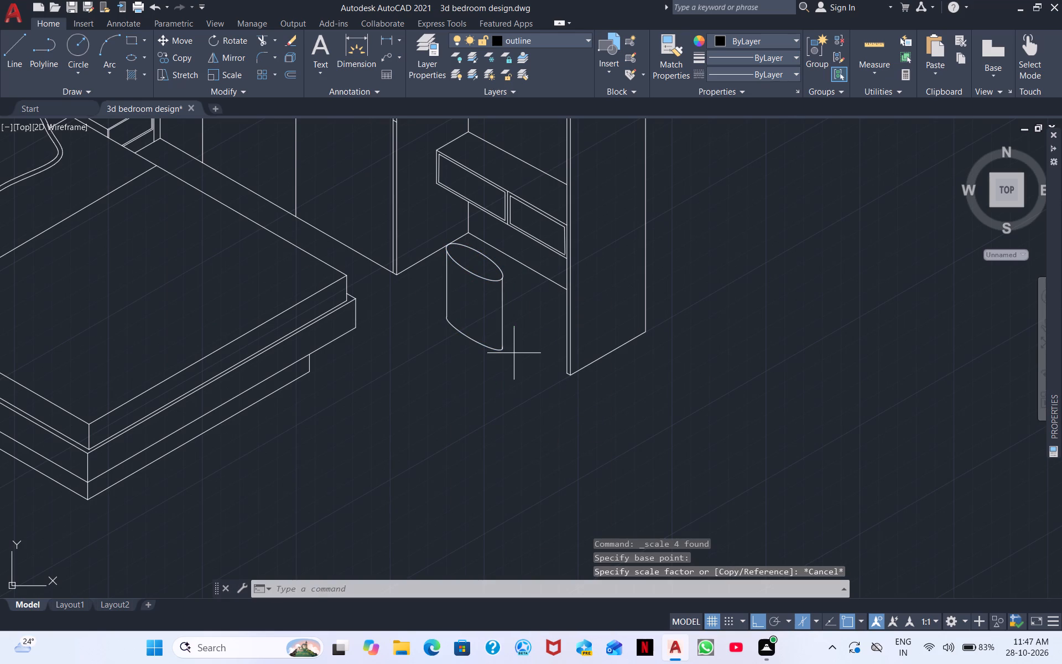
click(441, 266)
right_click(446, 294)
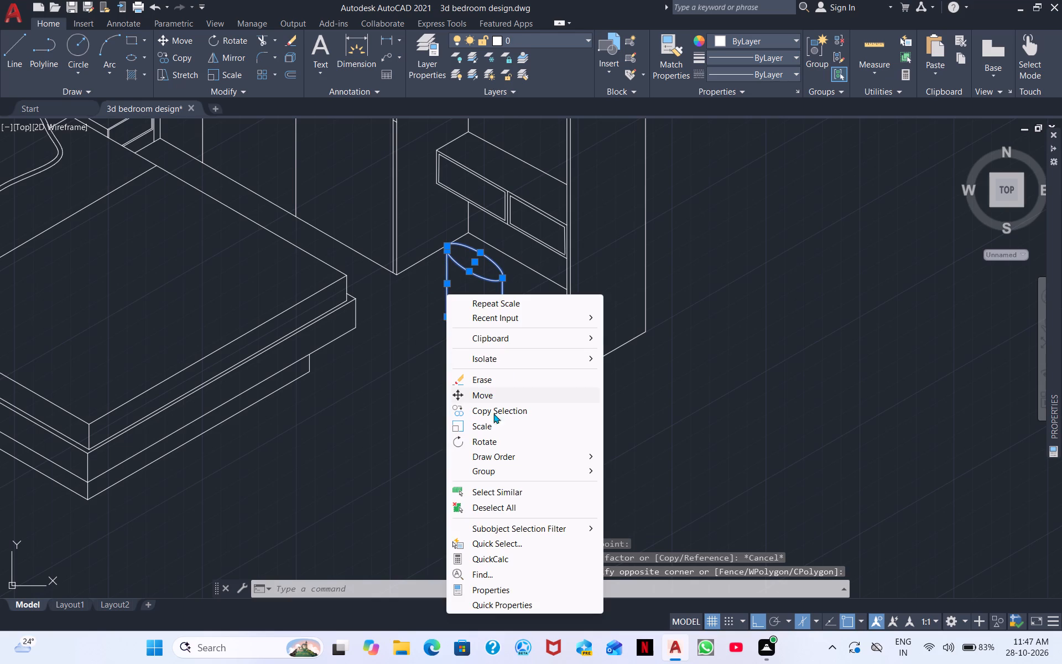
click(479, 393)
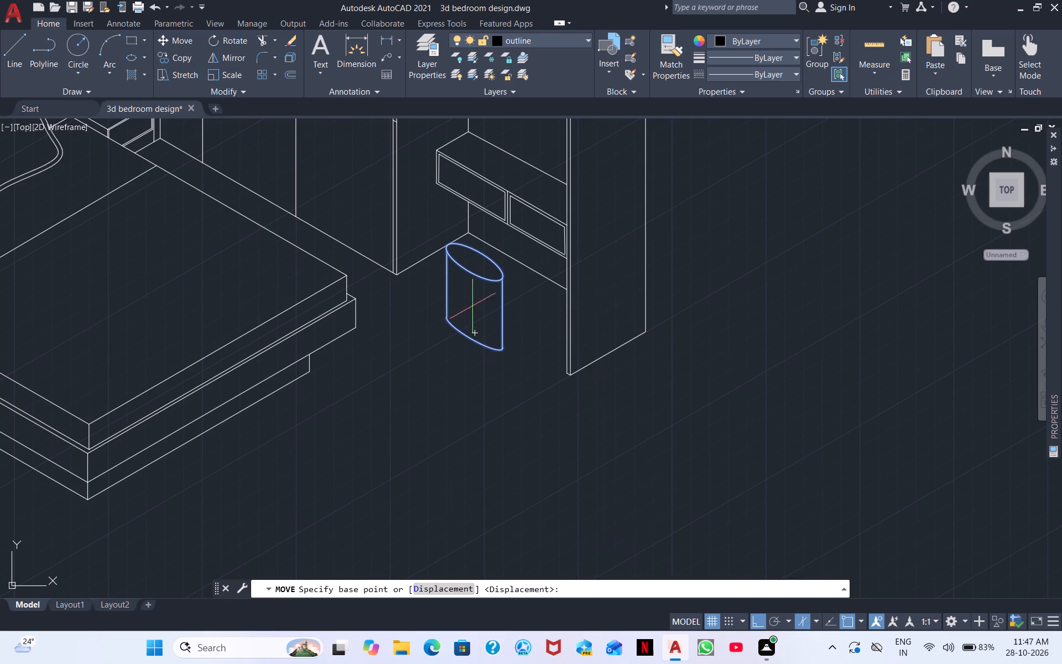
click(472, 305)
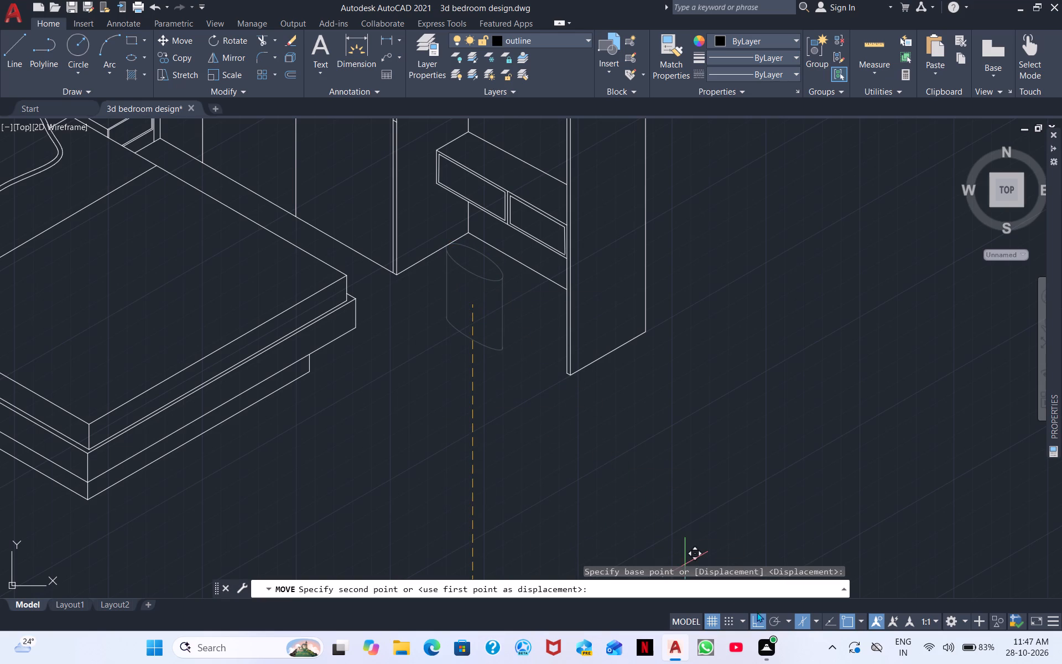
click(763, 614)
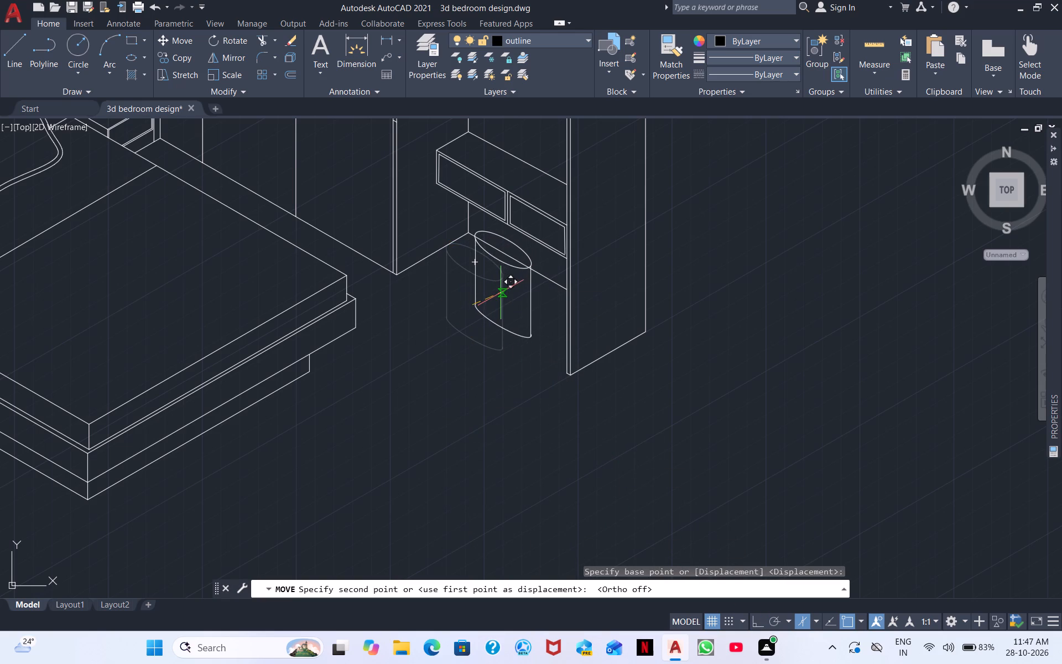
click(499, 286)
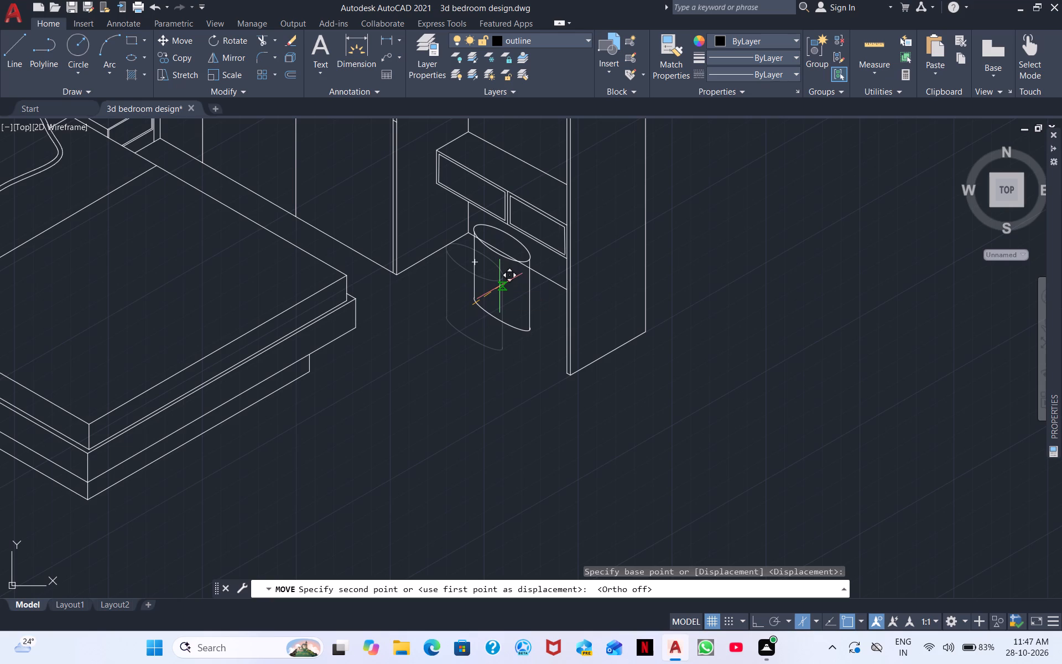
Trim away the part of the wall's base line that crosses the stool's top and body.
scroll(439, 247, up, 3)
scroll(507, 227, up, 1)
middle_drag(491, 230, 162, 254)
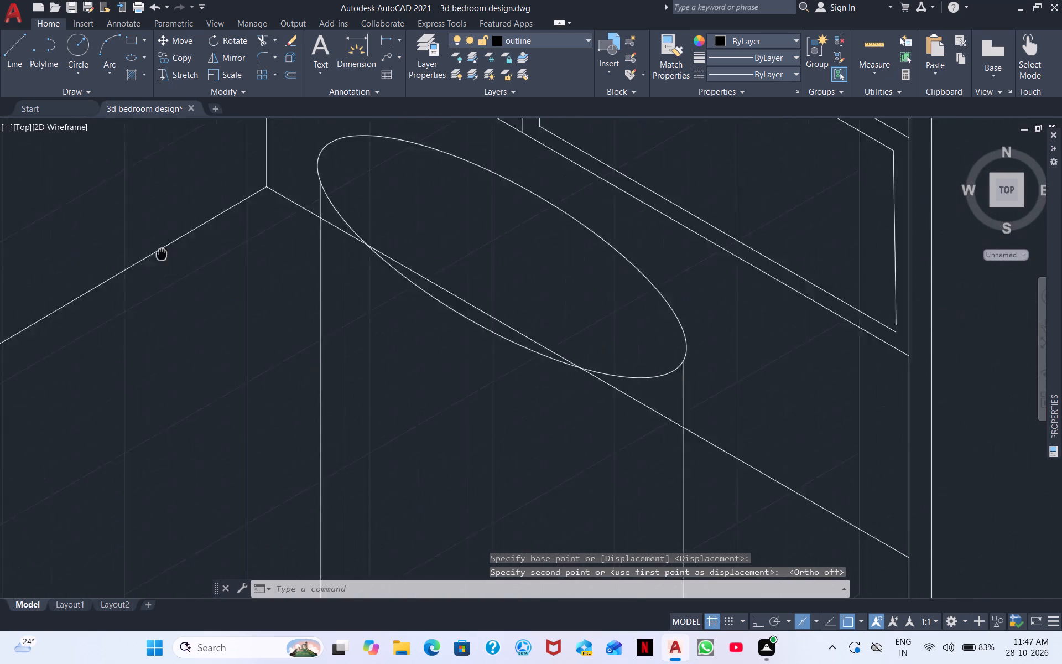
middle_drag(162, 254, 0, 254)
click(263, 40)
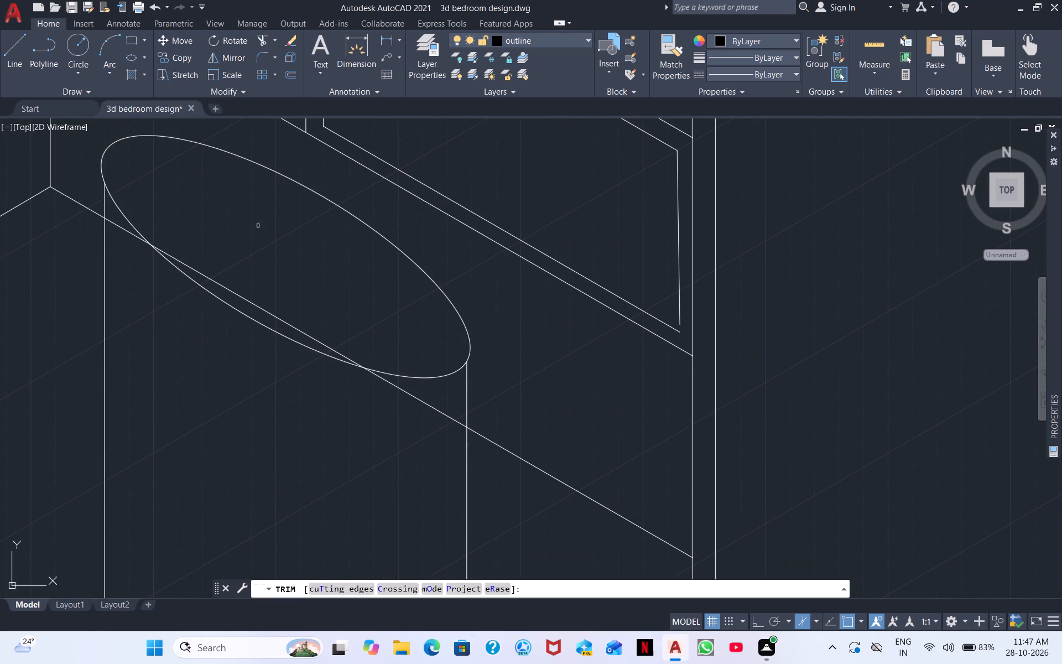
click(277, 318)
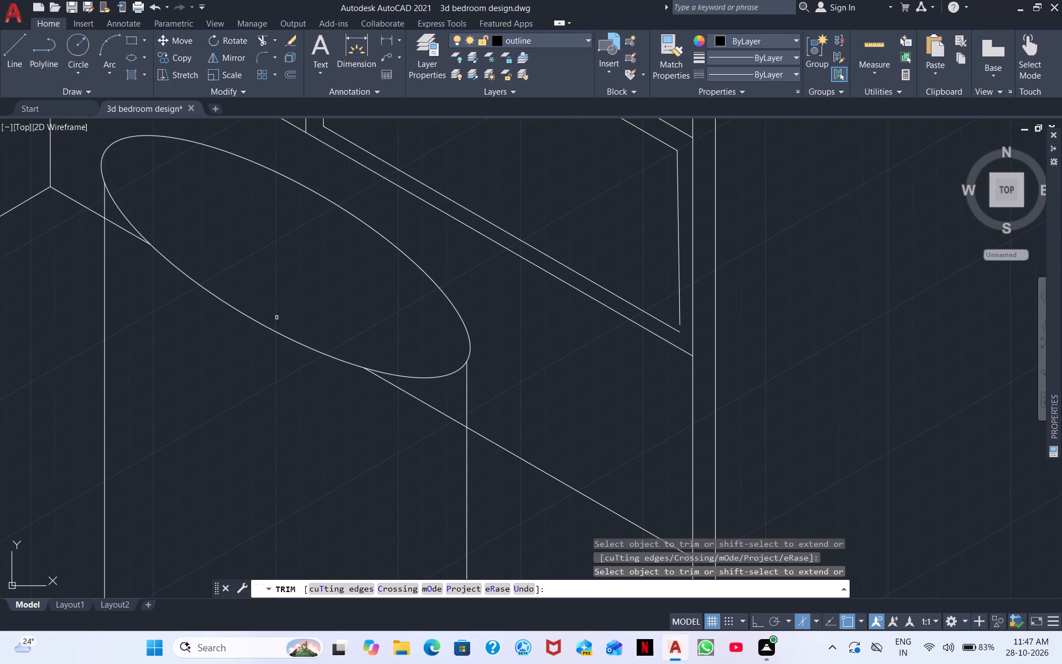
click(410, 398)
click(419, 393)
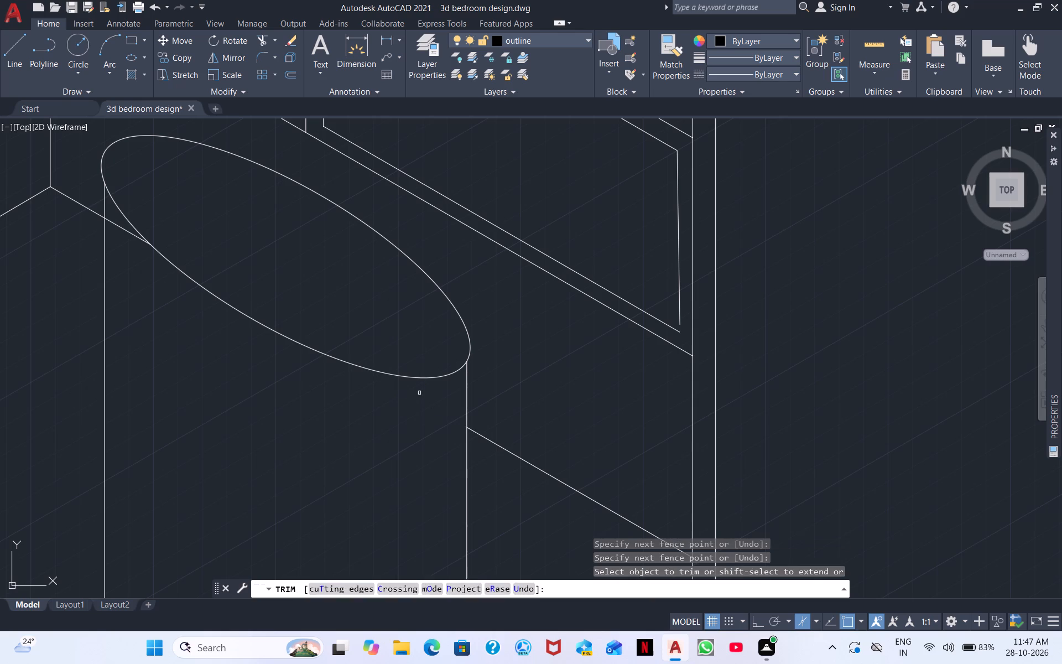
click(121, 228)
scroll(187, 251, down, 2)
scroll(241, 258, down, 1)
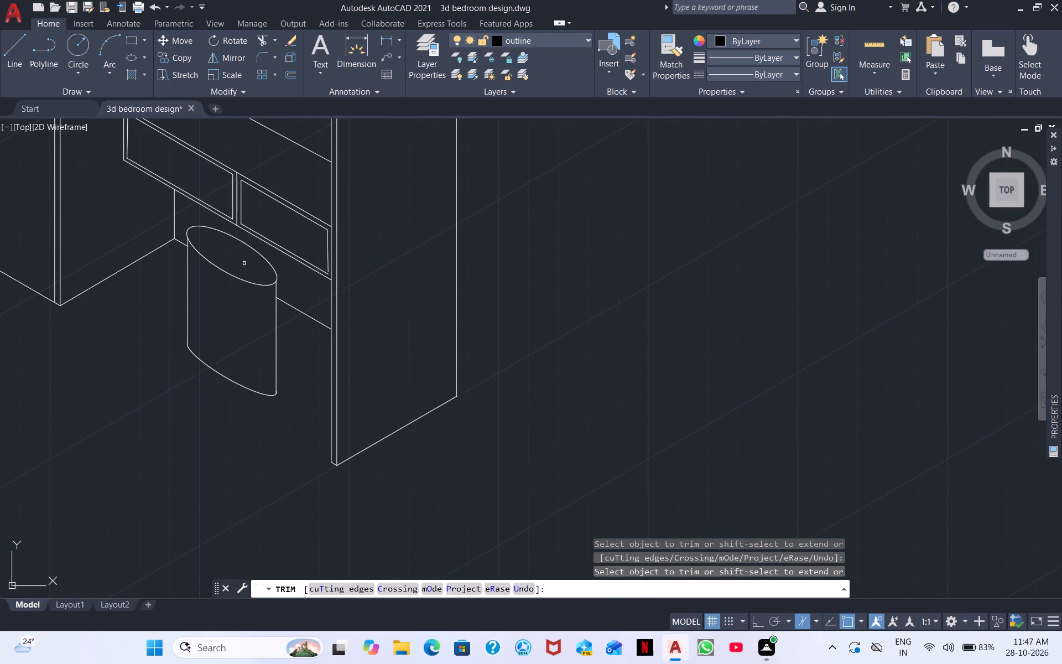
scroll(244, 274, down, 2)
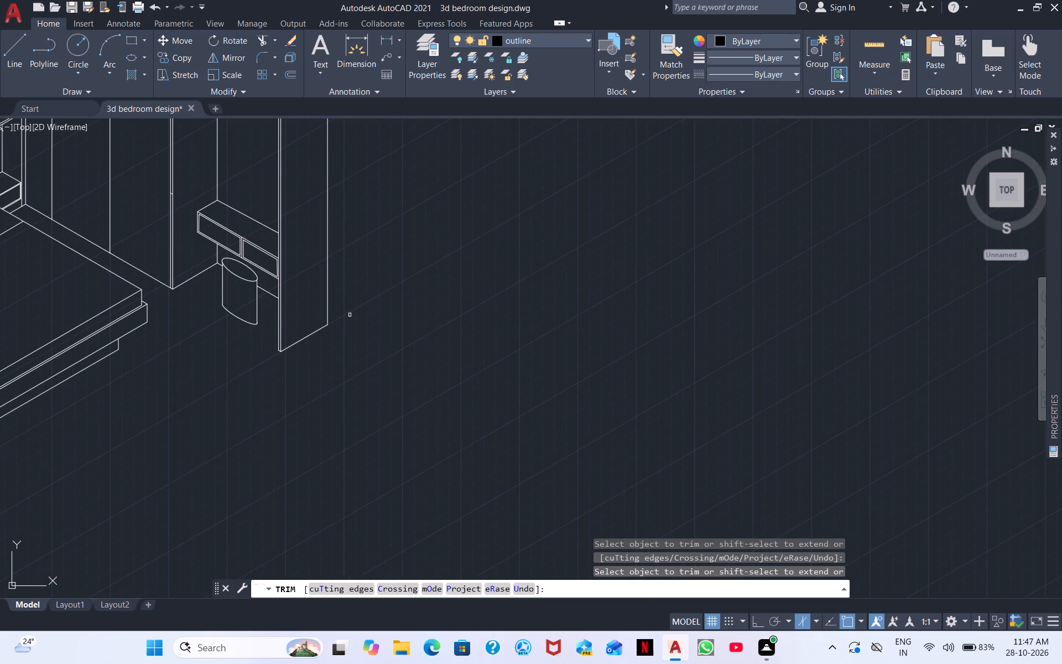
scroll(393, 306, down, 2)
right_click(424, 289)
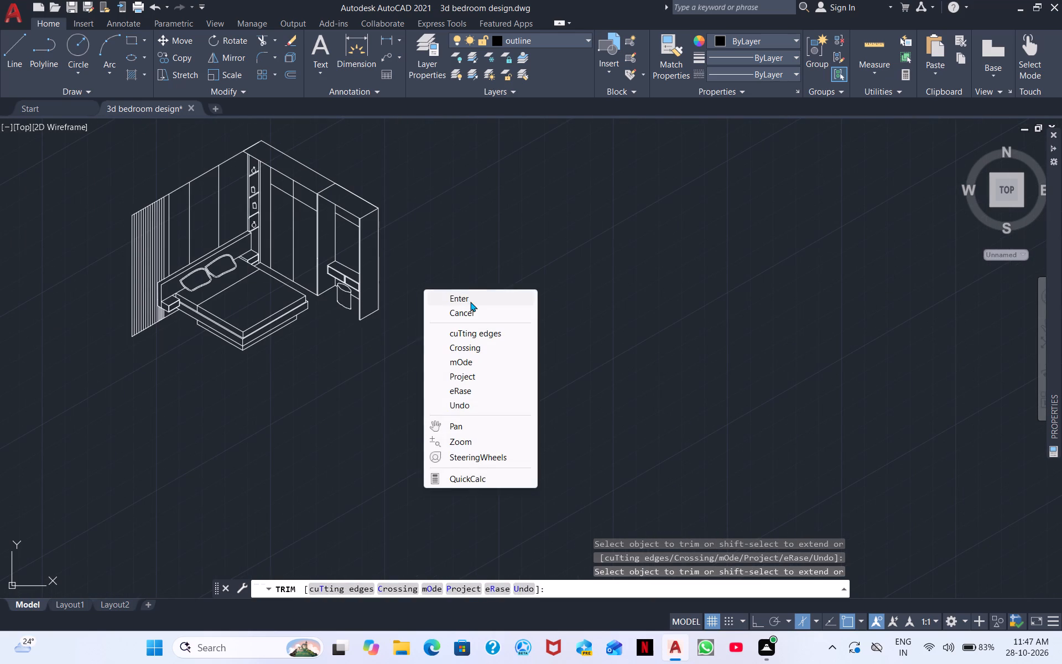
click(470, 302)
Trim away the short slanted segment left between the two vertical edge lines of the panel separating wardrobe and dressing unit.
scroll(391, 291, up, 2)
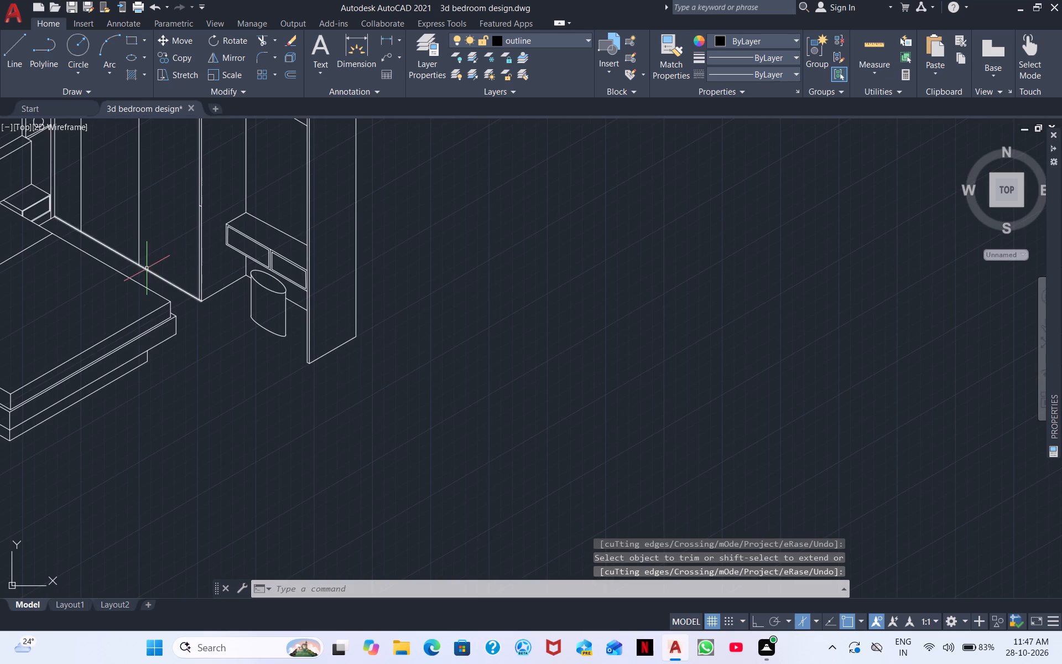
scroll(196, 247, up, 3)
middle_drag(185, 250, 124, 455)
scroll(124, 455, up, 1)
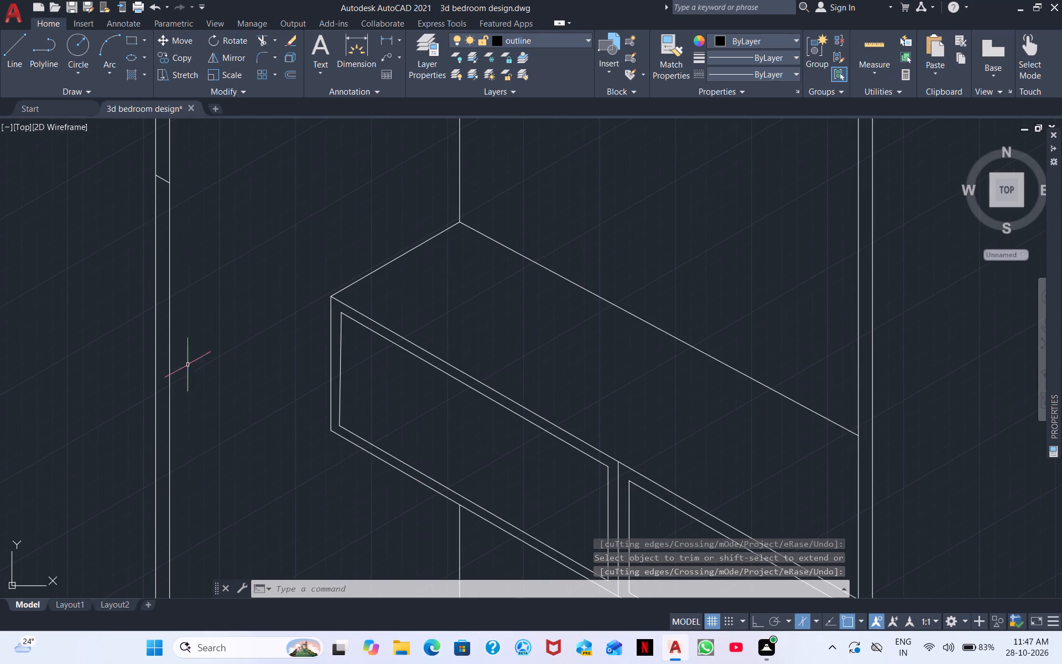
right_click(208, 329)
click(248, 337)
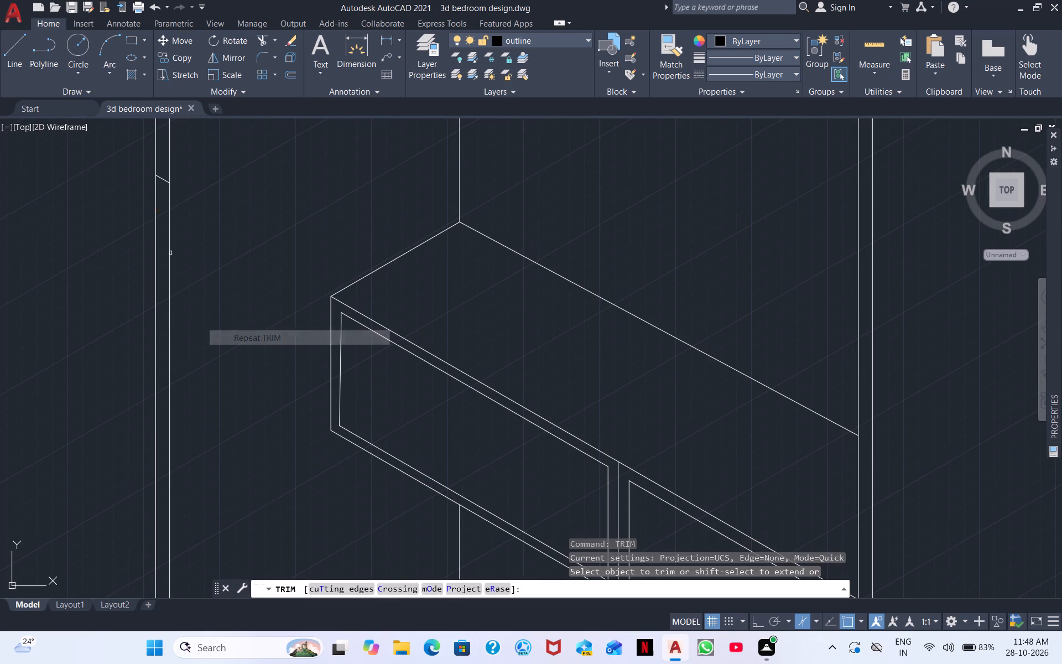
scroll(134, 184, up, 3)
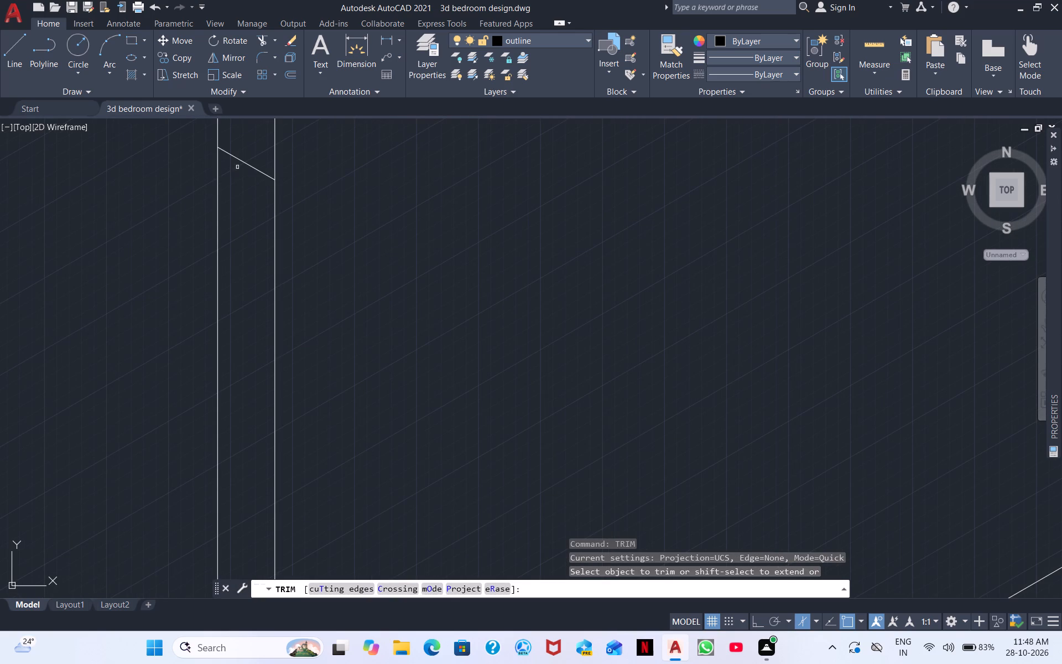
drag(249, 160, 243, 171)
scroll(426, 217, down, 2)
right_click(486, 274)
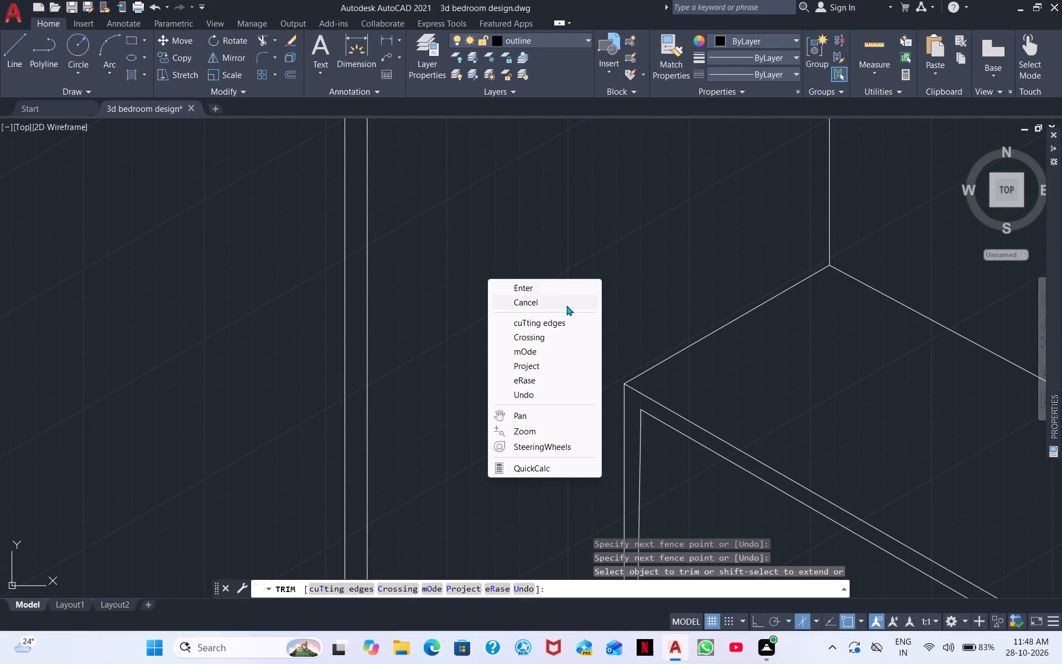
click(566, 299)
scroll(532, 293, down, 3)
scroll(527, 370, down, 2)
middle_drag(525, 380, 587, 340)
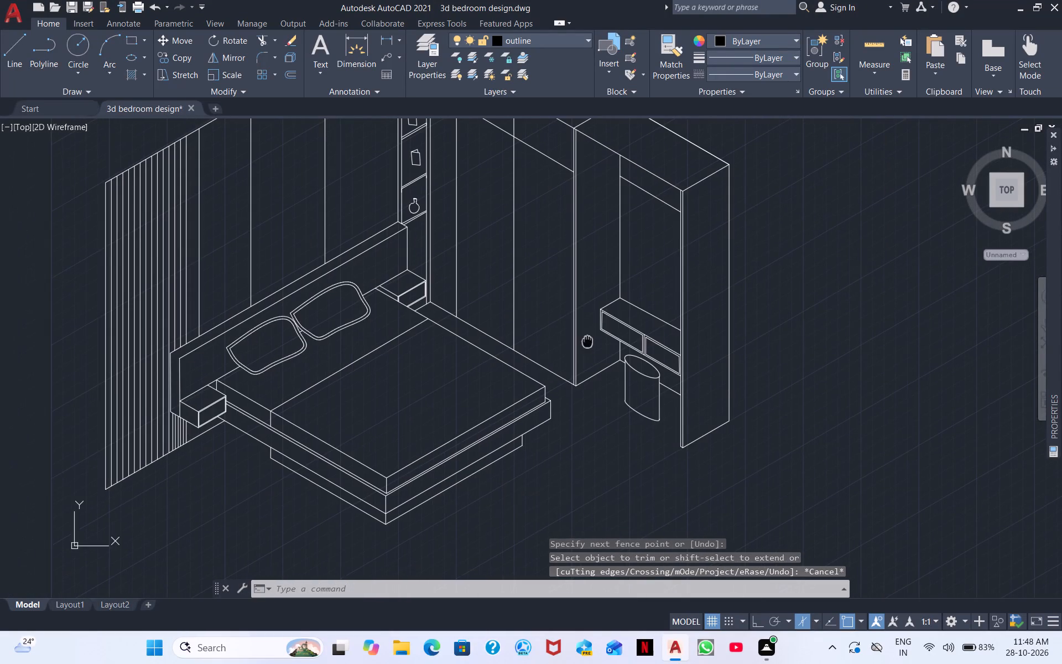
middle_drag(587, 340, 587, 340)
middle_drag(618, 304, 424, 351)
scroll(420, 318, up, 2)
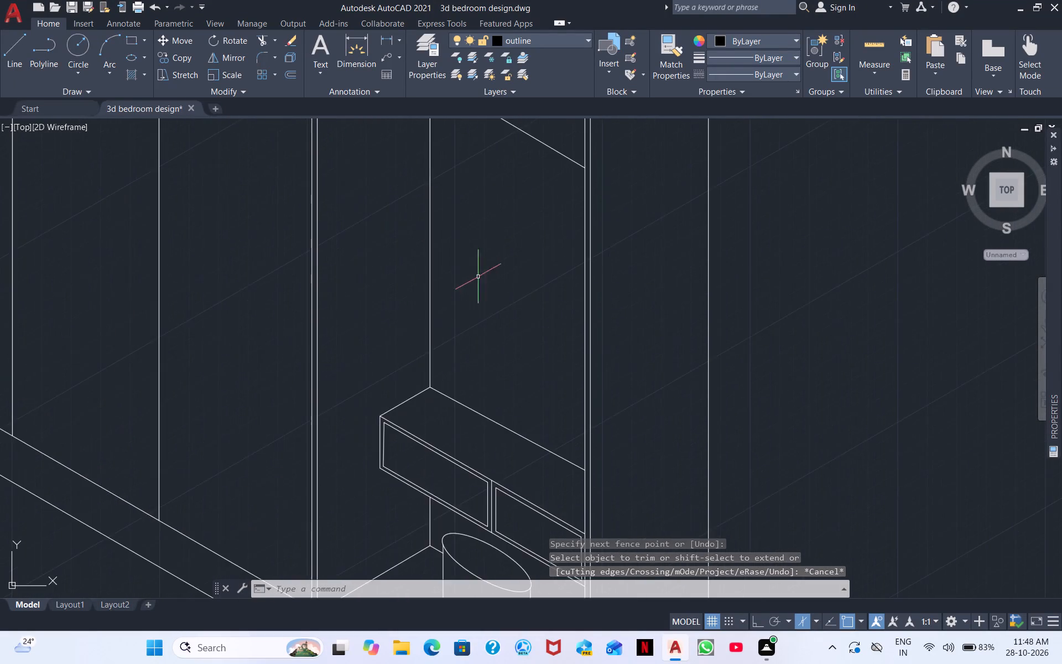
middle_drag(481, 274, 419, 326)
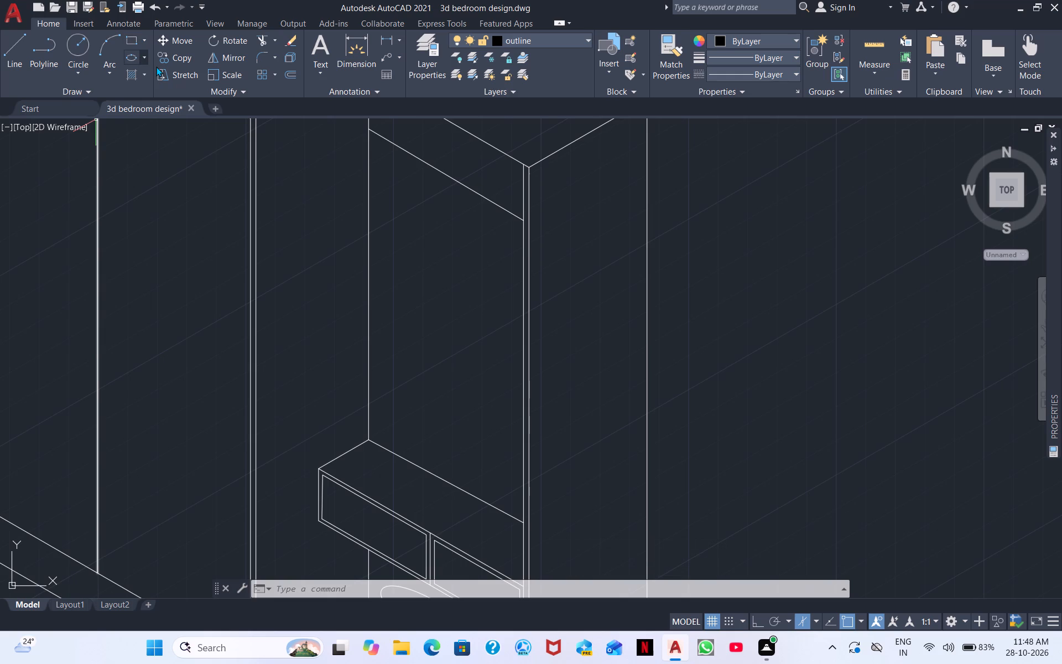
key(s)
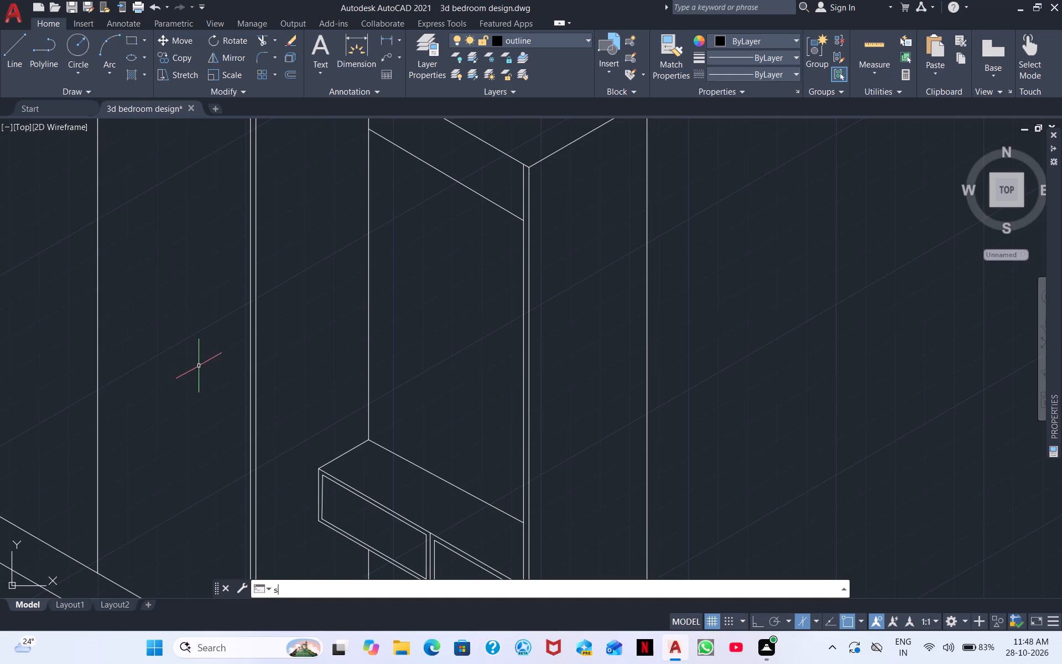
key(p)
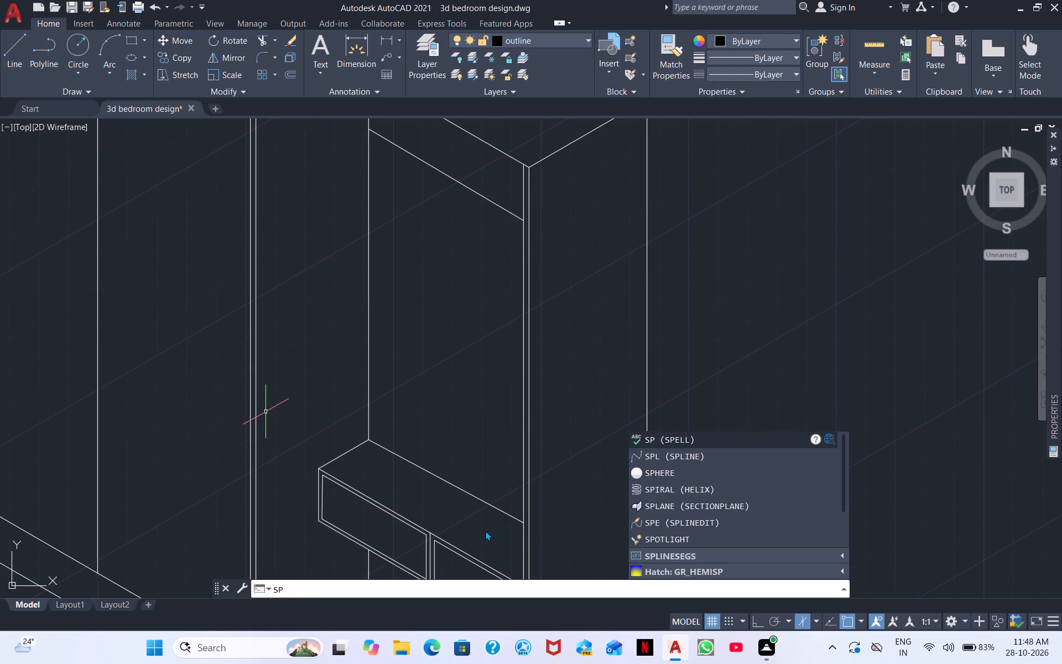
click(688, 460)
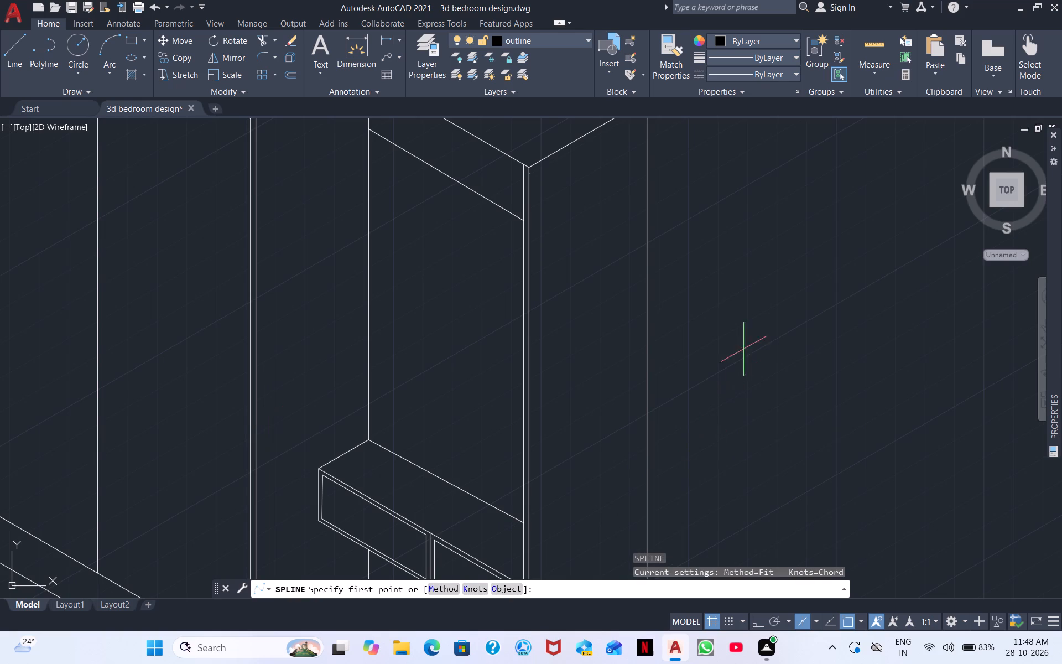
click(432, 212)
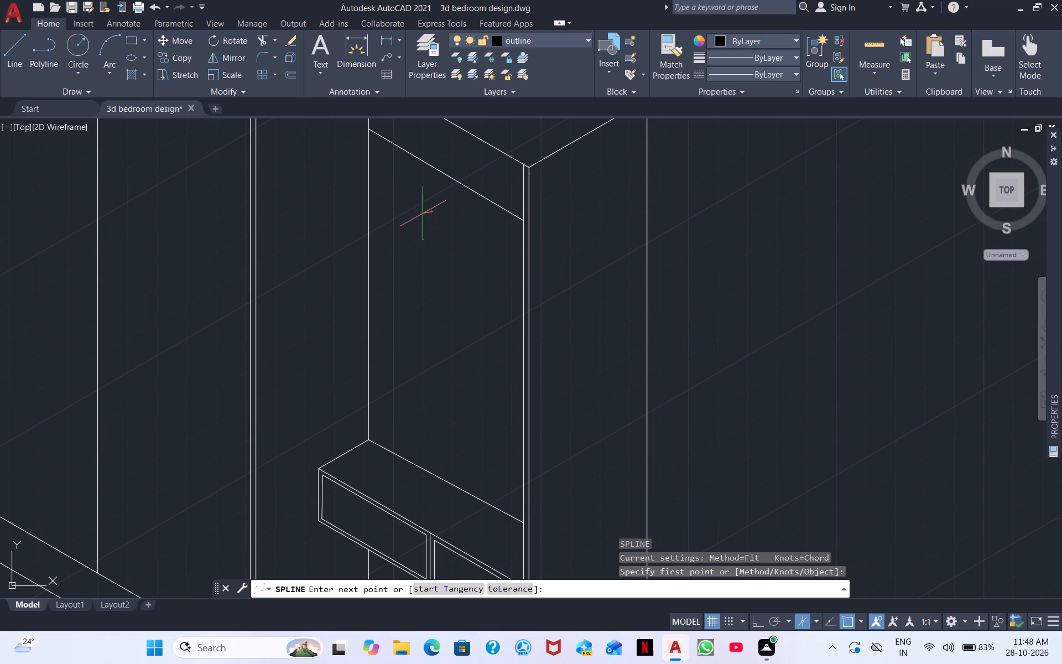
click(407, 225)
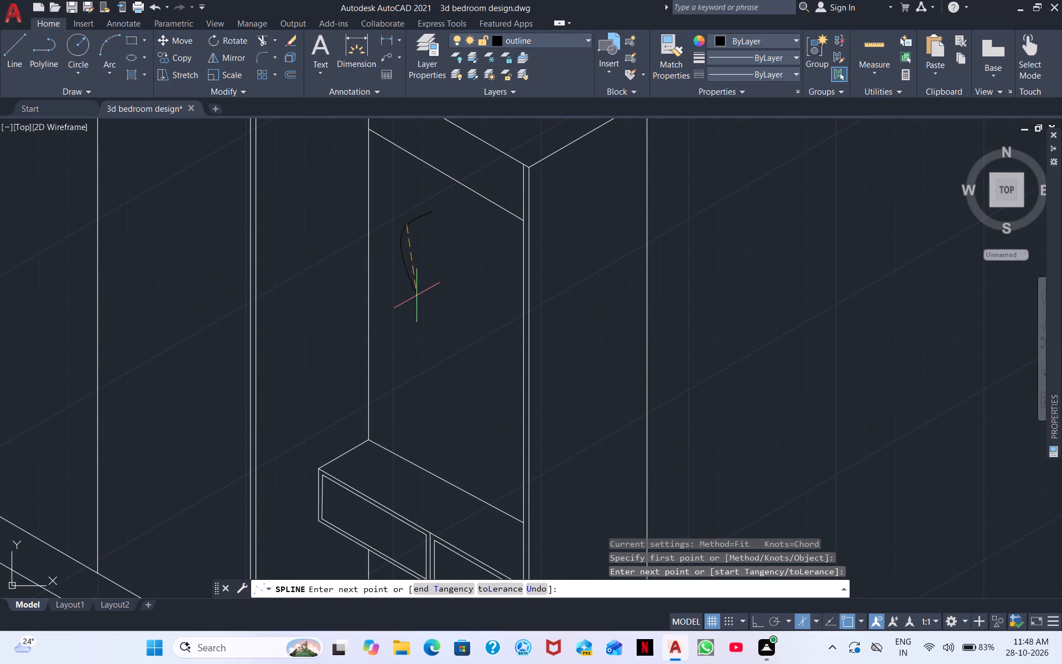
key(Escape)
Draw a closed, wavy freeform spline on layer 0, filling the dressing unit's back panel above the drawers.
click(528, 36)
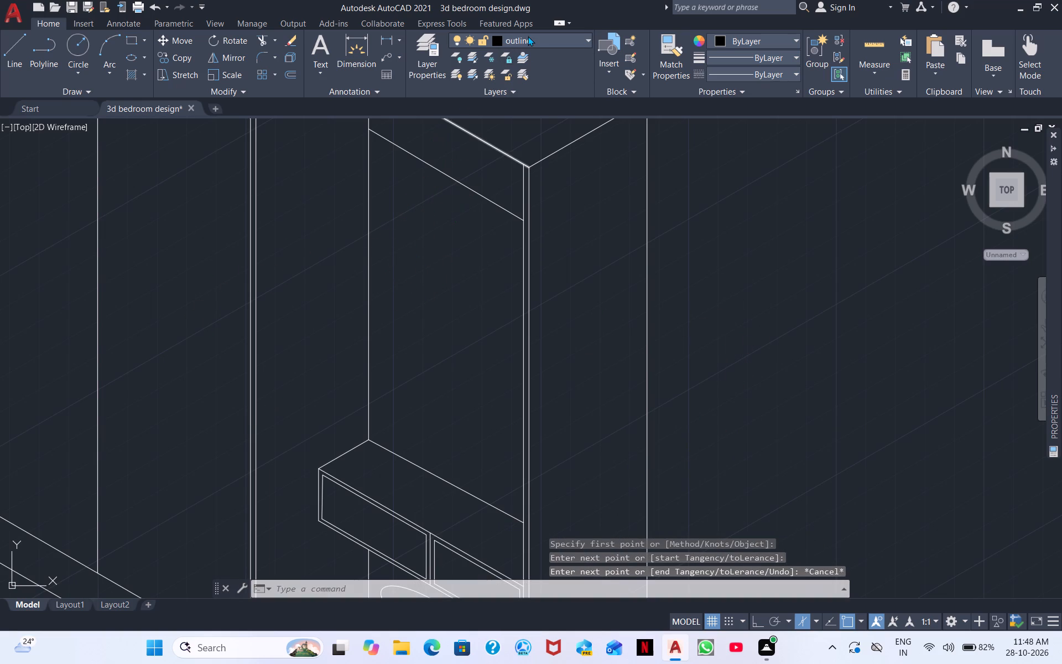
click(537, 58)
key(space)
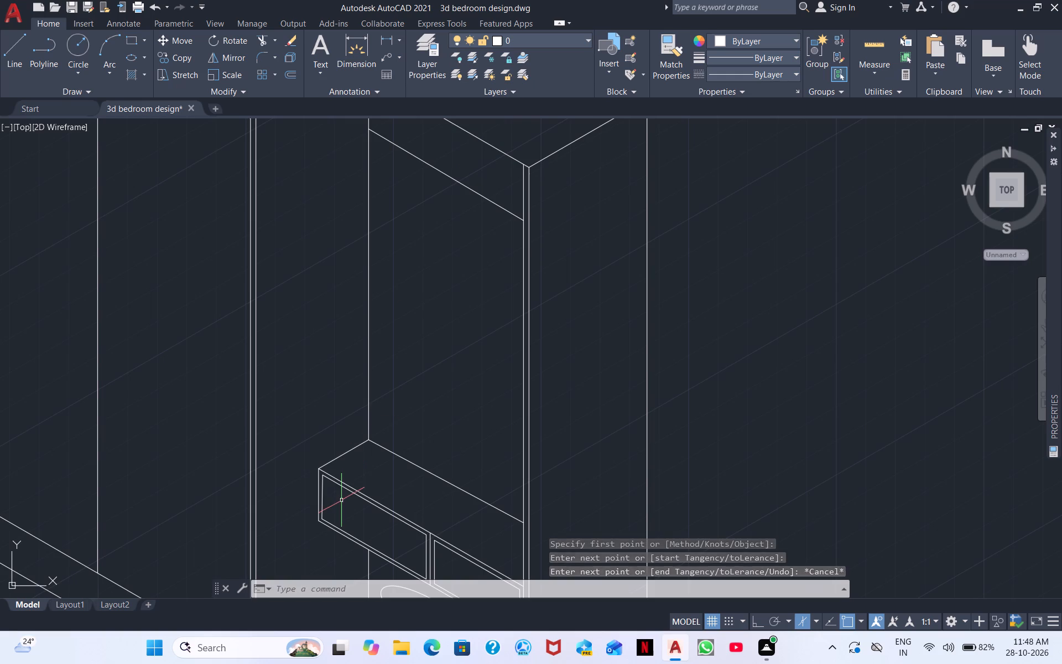
click(410, 210)
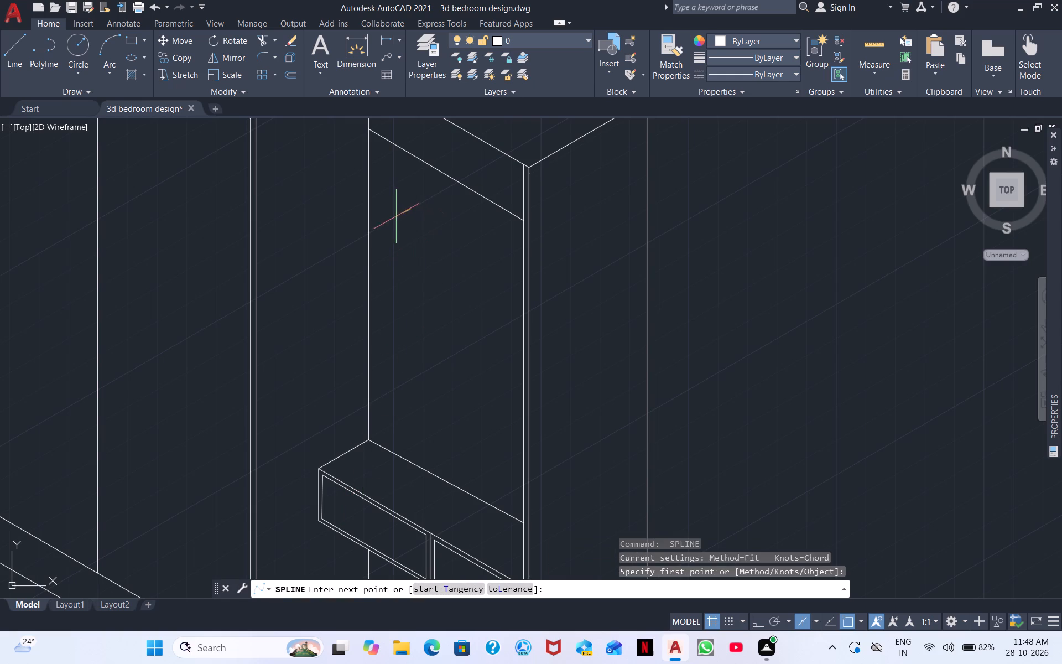
click(391, 252)
click(407, 330)
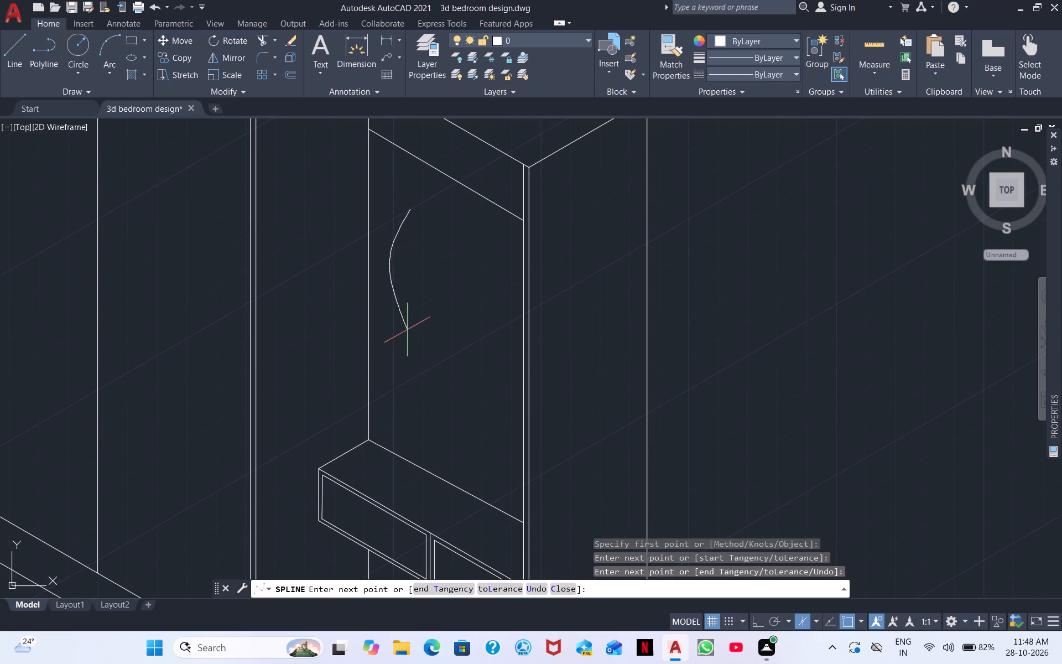
click(397, 375)
click(401, 409)
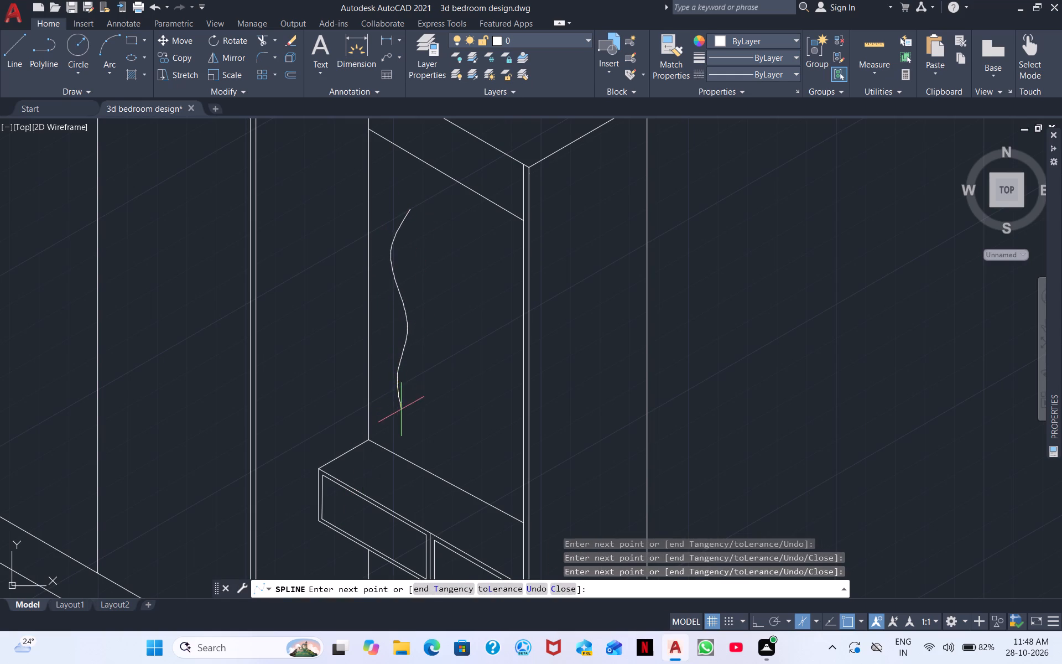
click(426, 434)
click(427, 439)
click(459, 465)
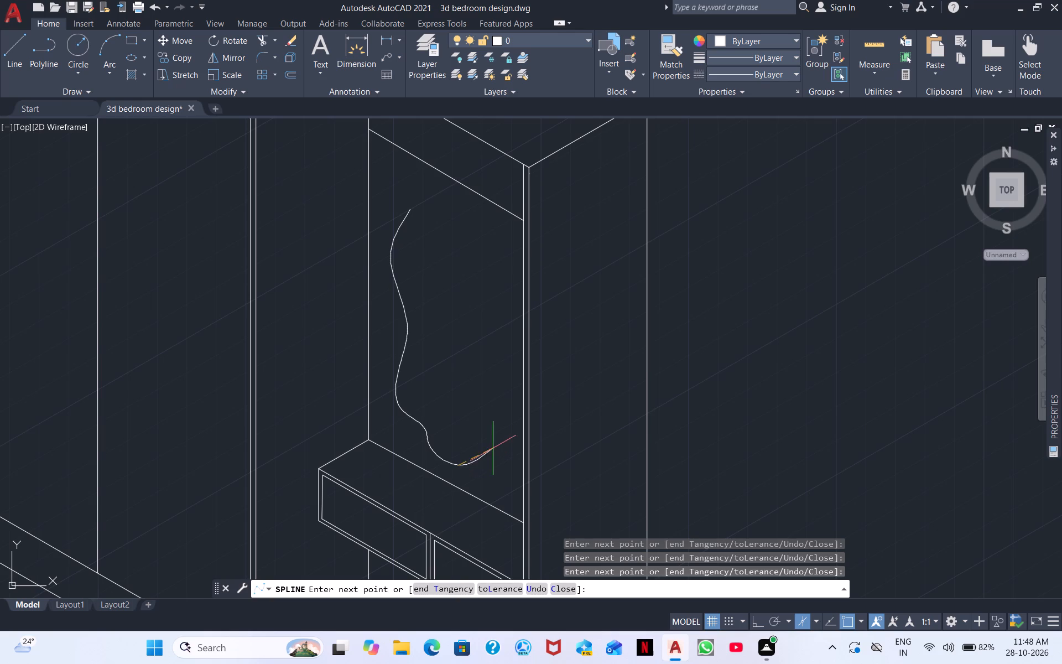
click(494, 447)
click(498, 411)
click(516, 375)
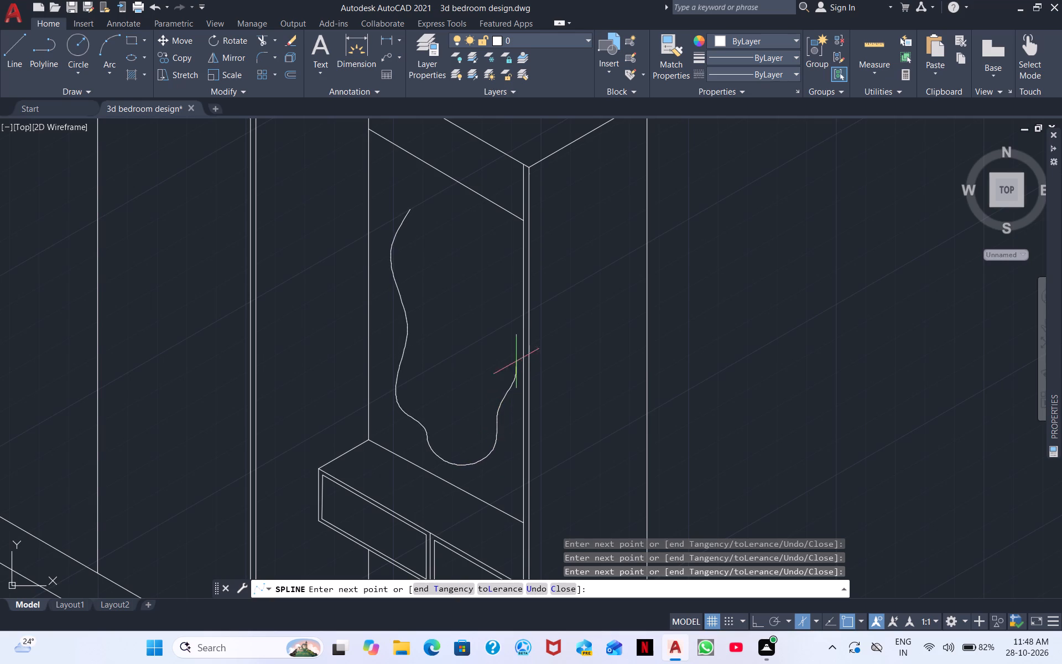
drag(506, 337, 499, 321)
click(497, 317)
drag(502, 292, 502, 287)
click(485, 249)
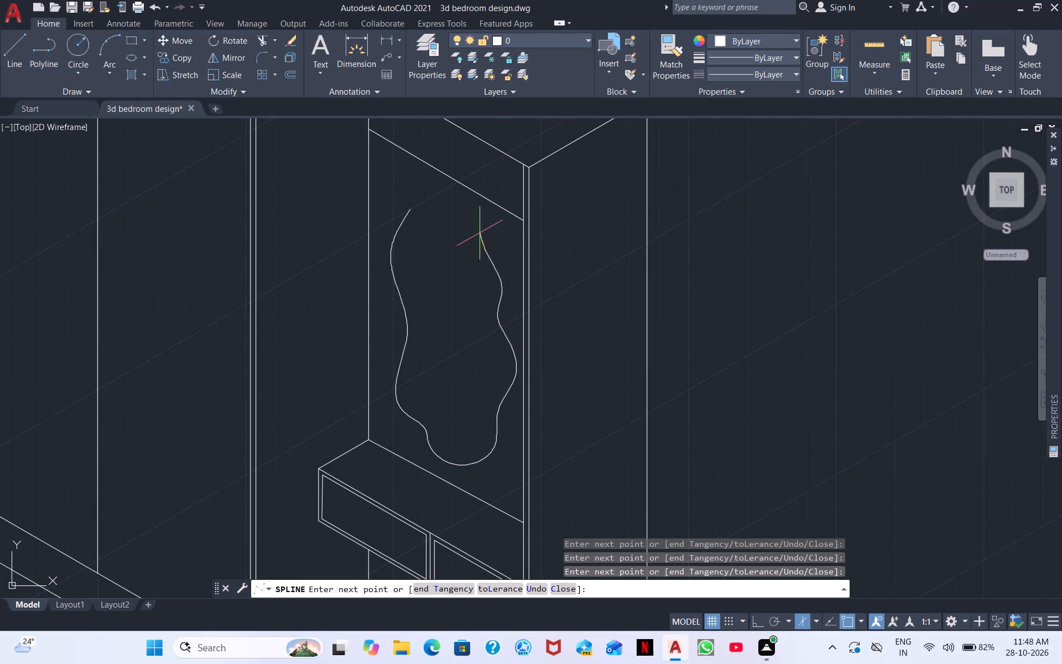
click(482, 227)
click(450, 207)
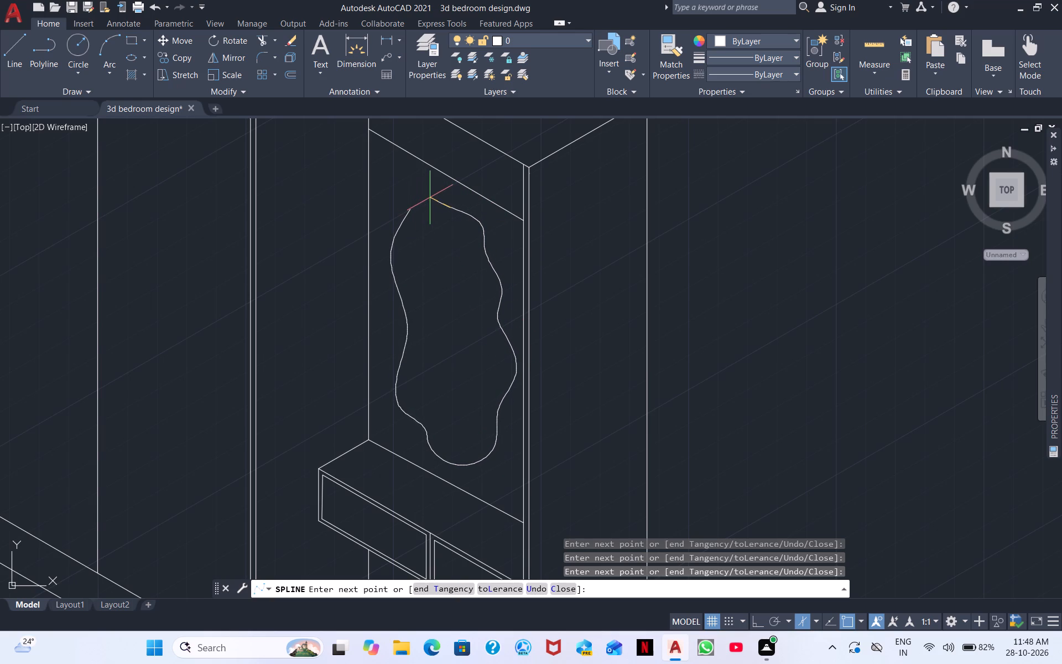
click(430, 198)
scroll(408, 209, up, 4)
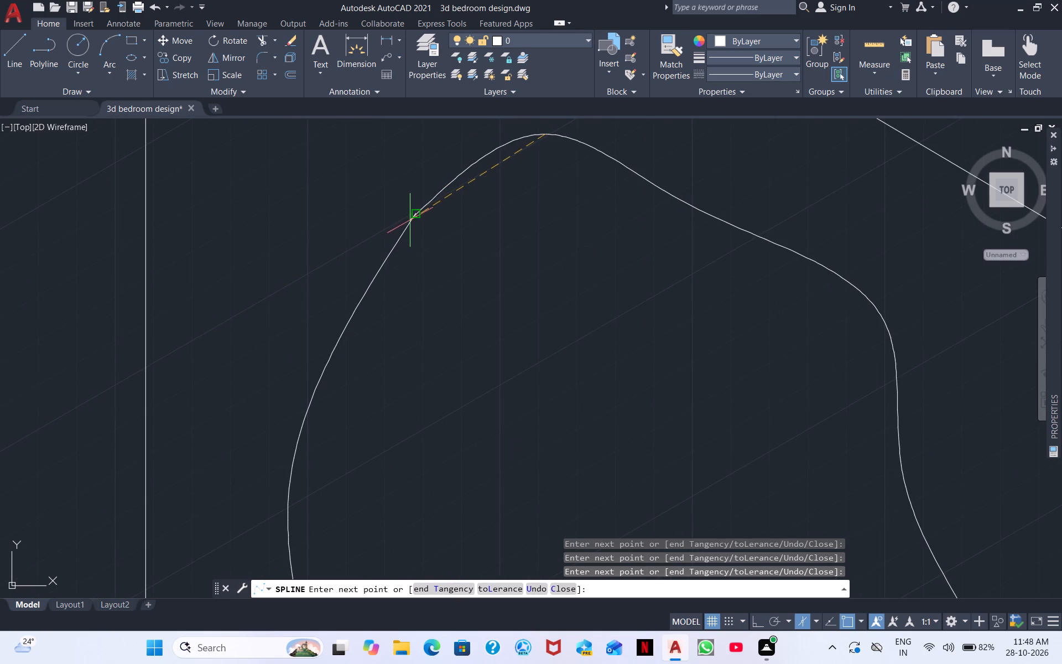
click(412, 219)
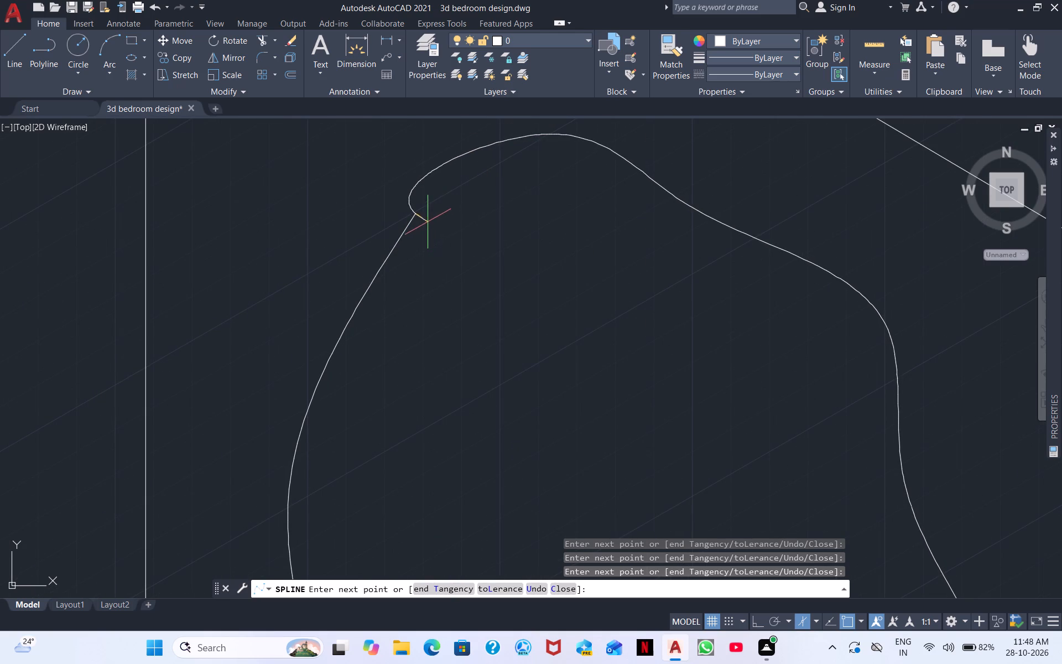
right_click(412, 221)
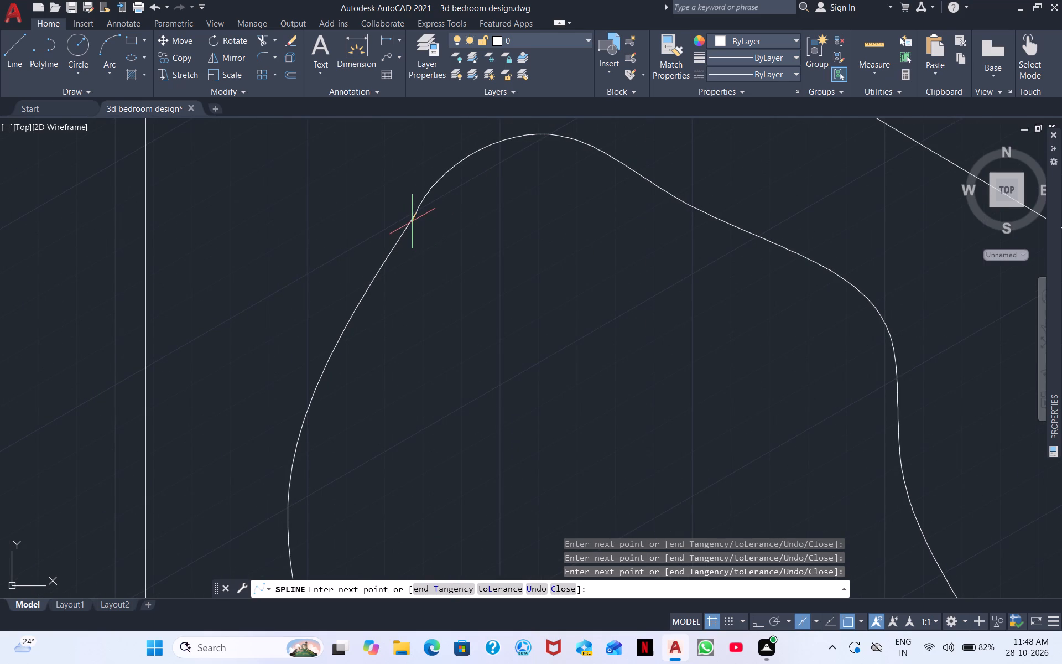
click(429, 227)
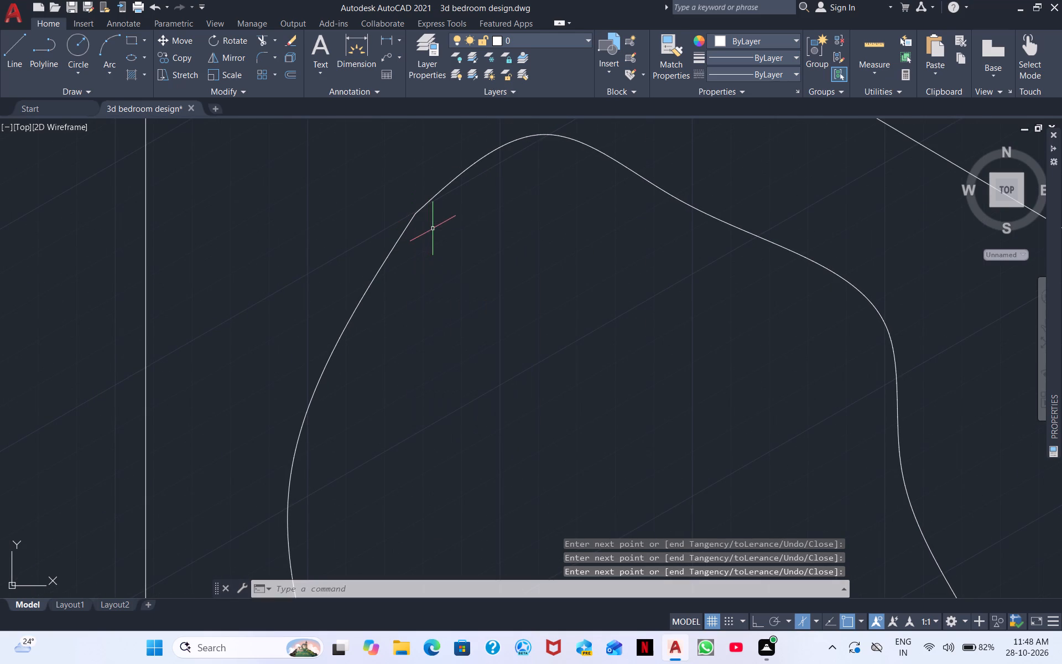
Stretch the inward-bulging fit point on the wavy spline's left side outward to straighten that side.
scroll(481, 288, down, 2)
scroll(534, 378, down, 1)
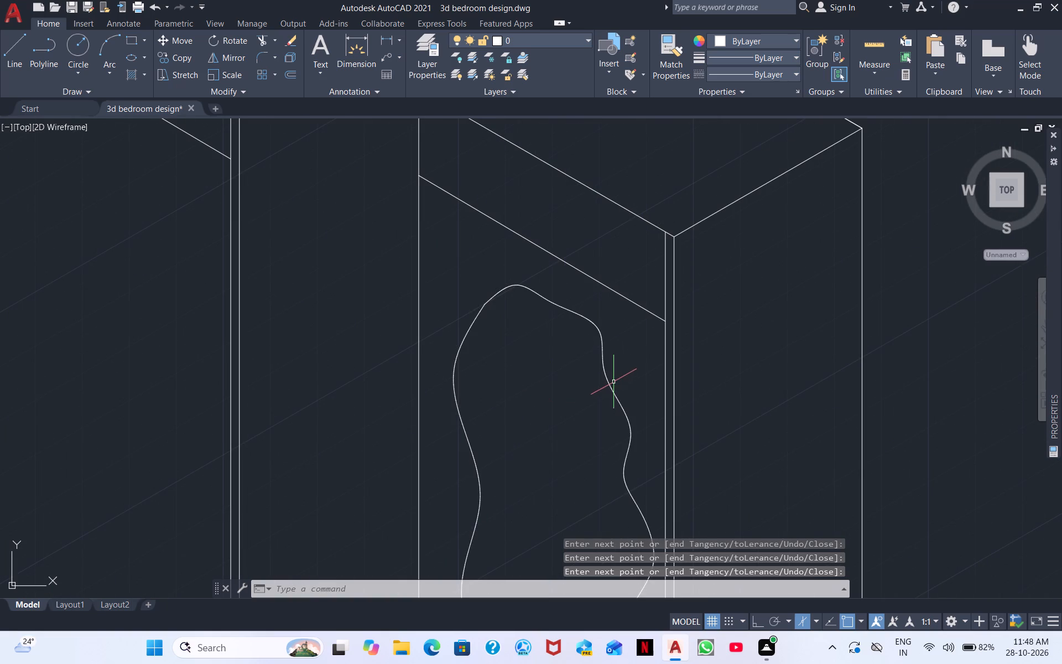
click(612, 382)
click(598, 386)
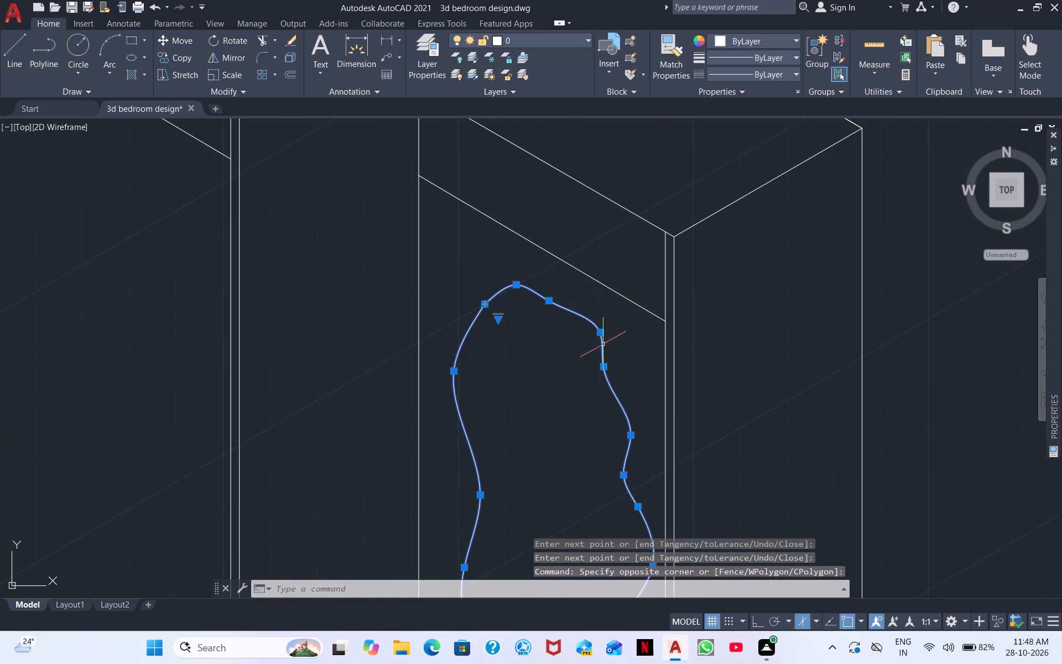
scroll(587, 404, down, 2)
scroll(527, 448, up, 3)
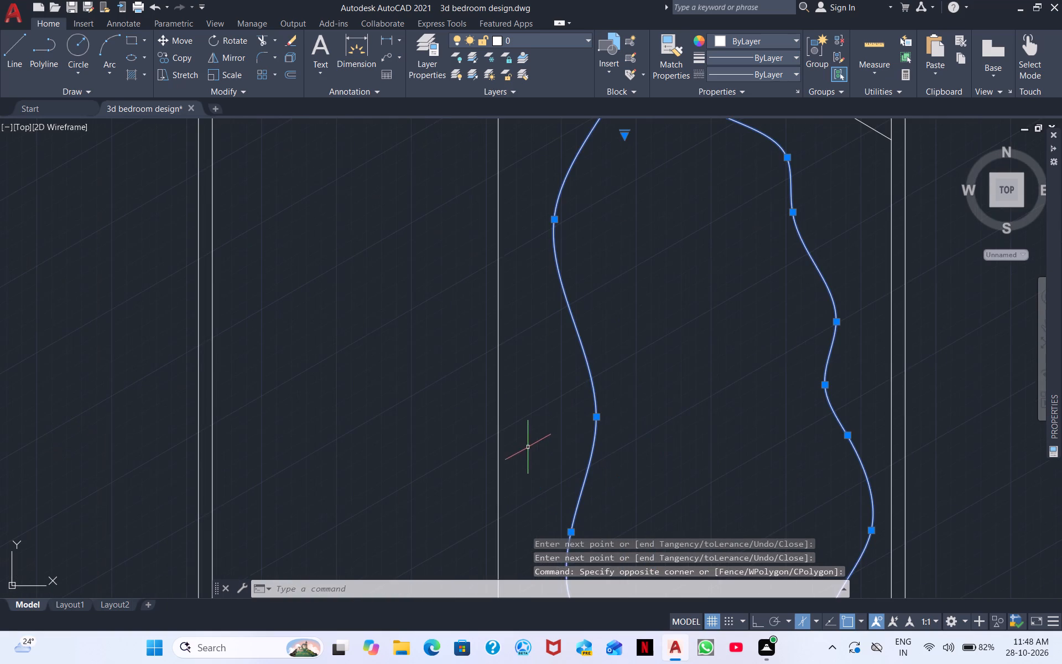
click(596, 417)
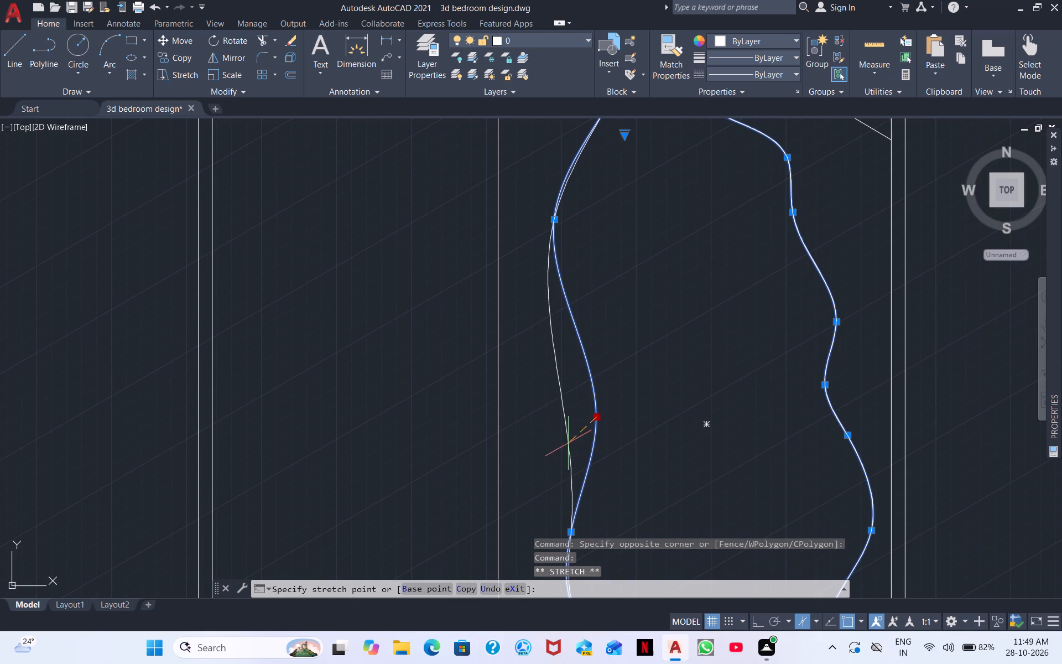
click(568, 443)
Stretch three fit points on the wavy spline's right side: the upper one outward, the lower bulge inward, and the one beneath it outward.
scroll(660, 432, down, 2)
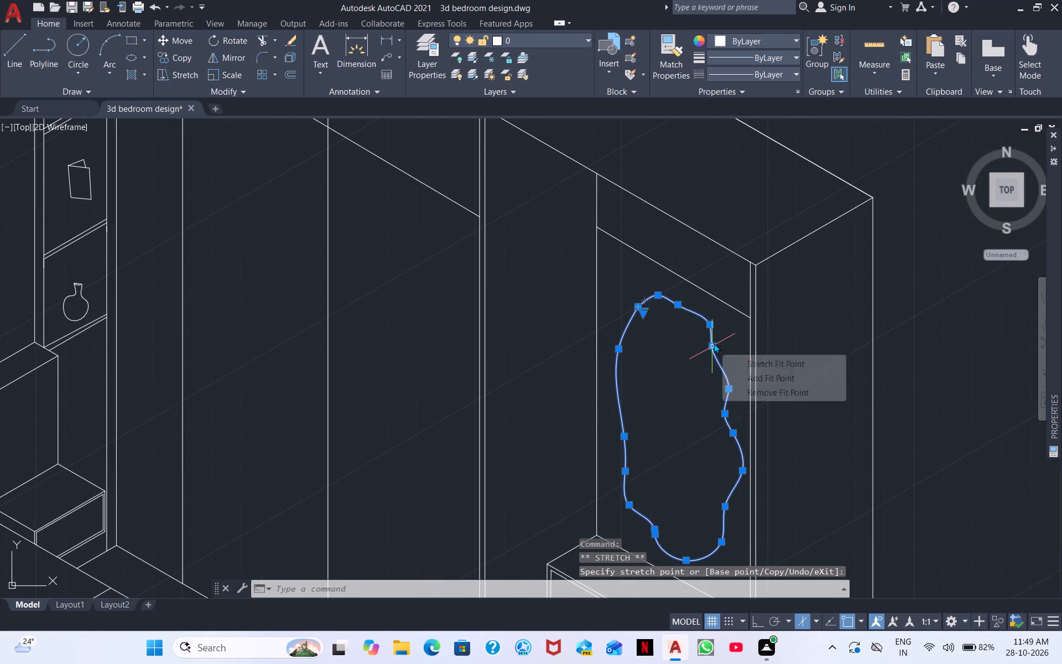
click(714, 343)
click(721, 344)
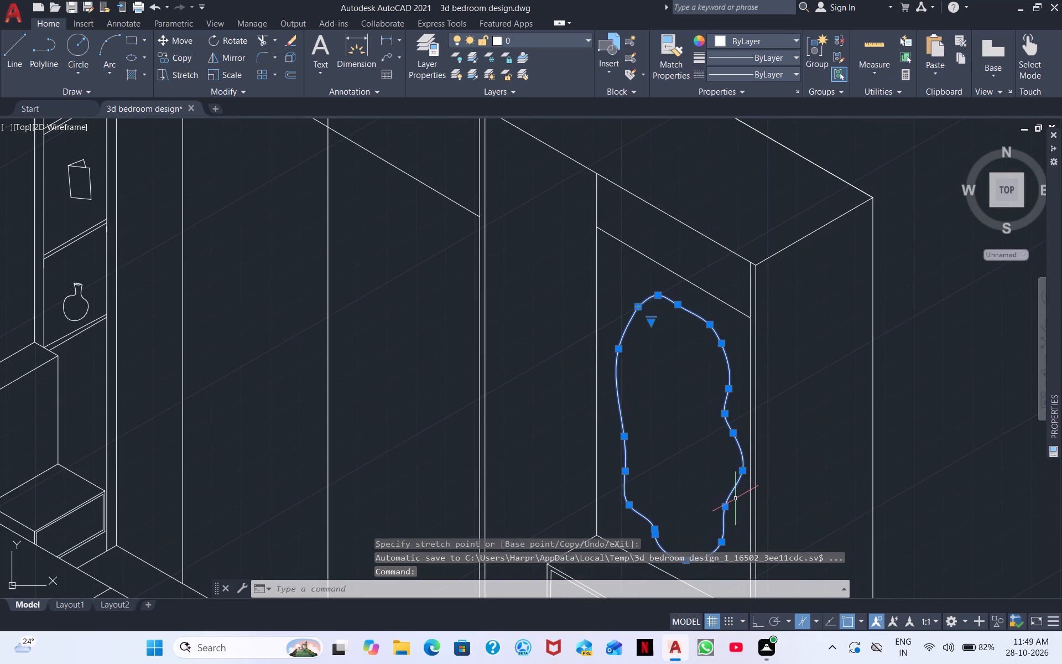
click(741, 471)
click(730, 471)
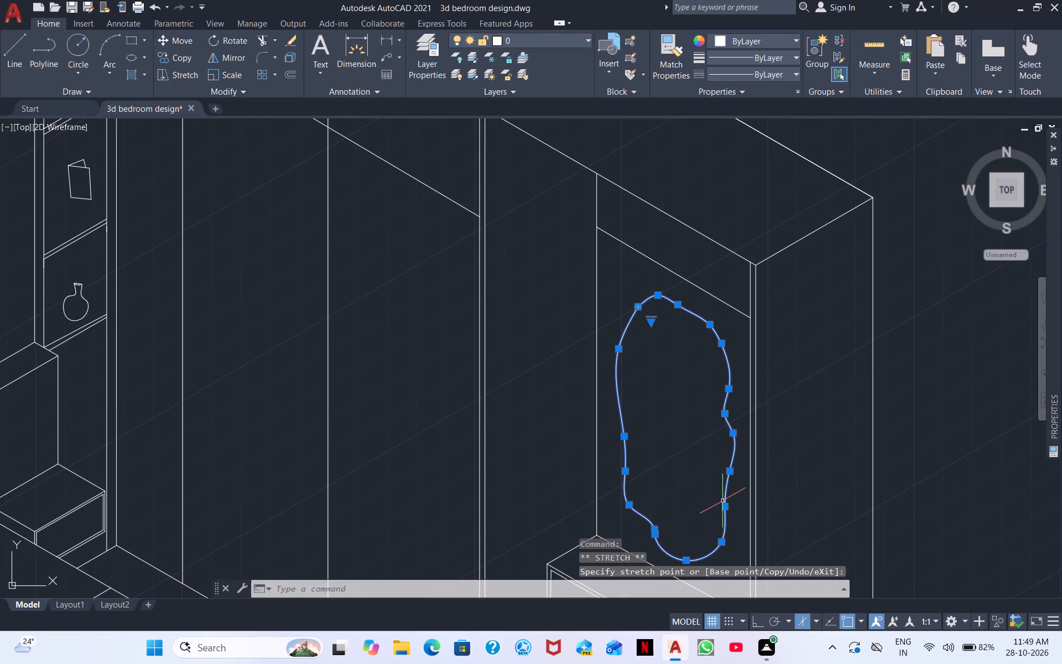
click(727, 507)
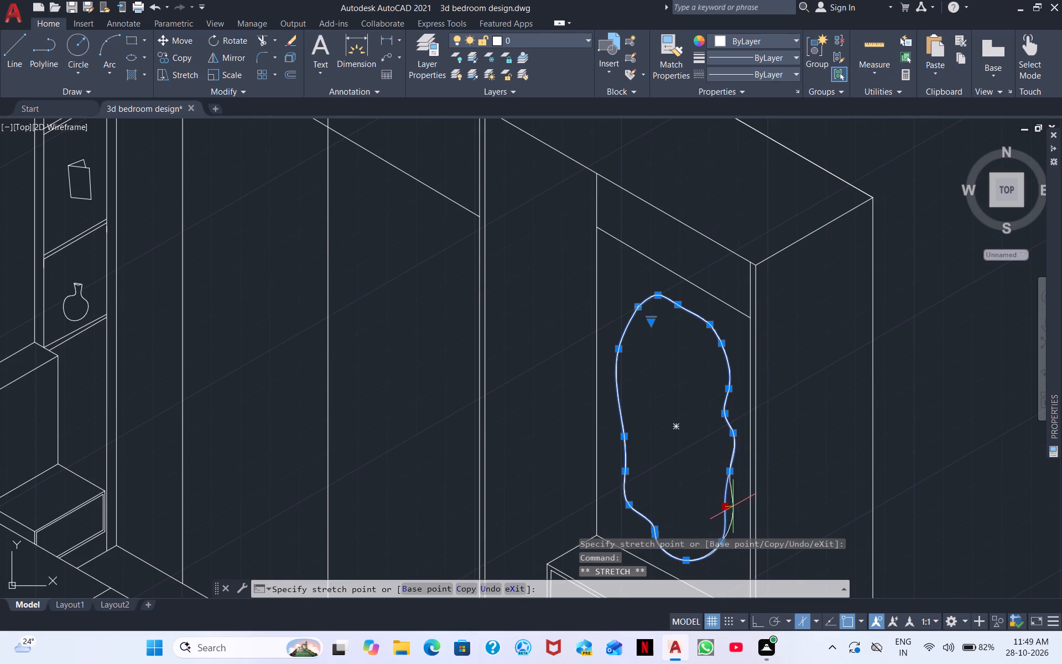
click(733, 506)
Stretch the two crowded fit points at the spline's lower-left corner apart, one outward toward the drawers' corner and one toward the bottom.
scroll(722, 465, up, 1)
middle_drag(679, 510, 708, 401)
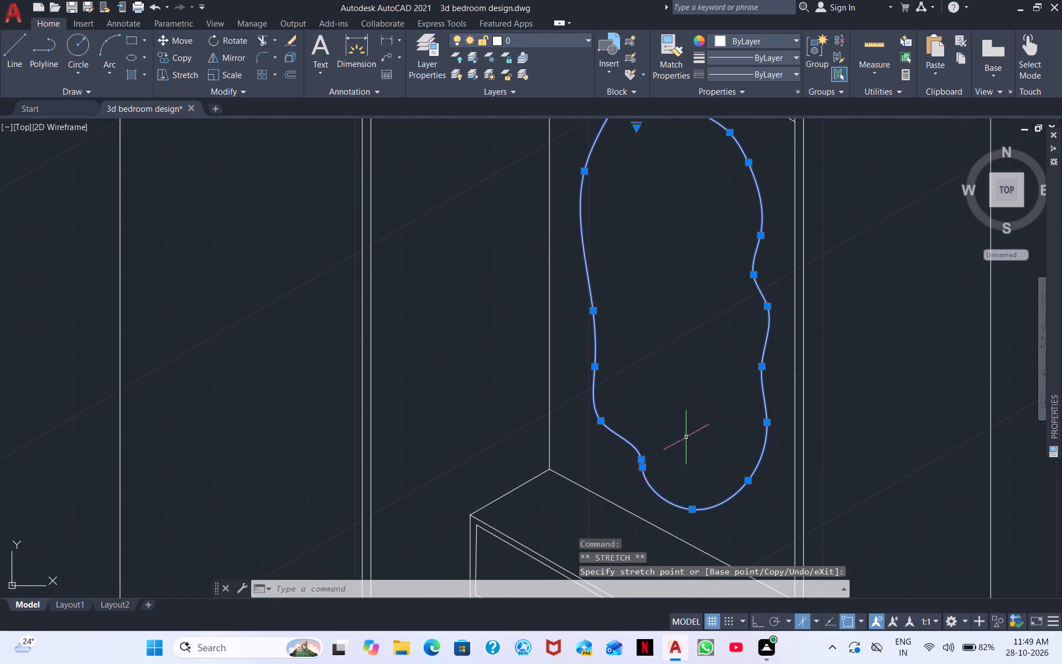
click(644, 460)
click(623, 469)
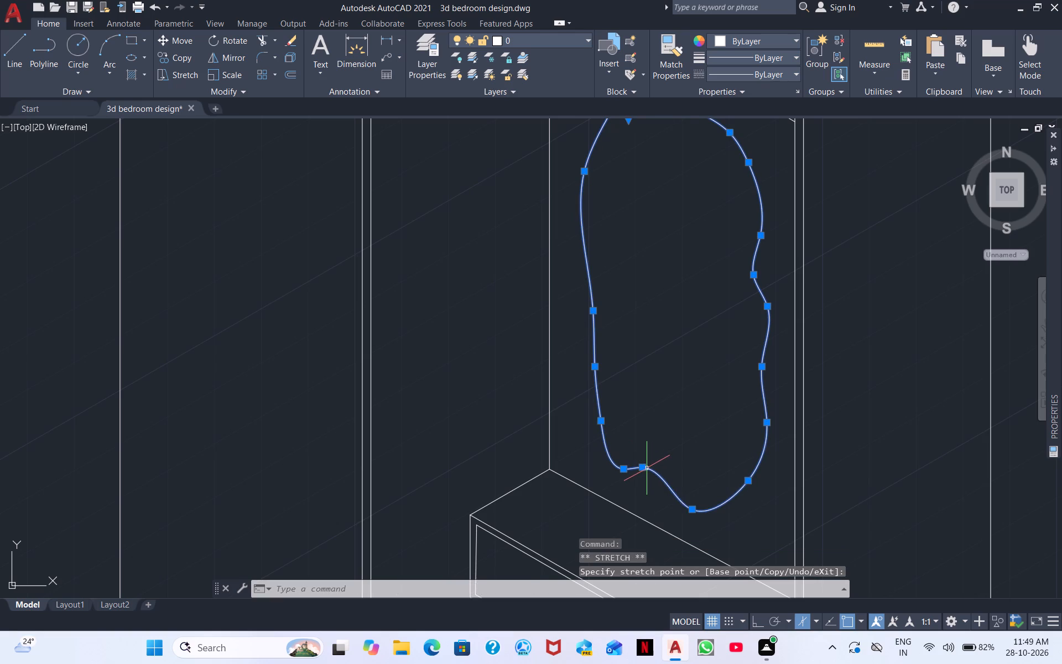
click(645, 468)
drag(642, 468, 647, 475)
click(653, 481)
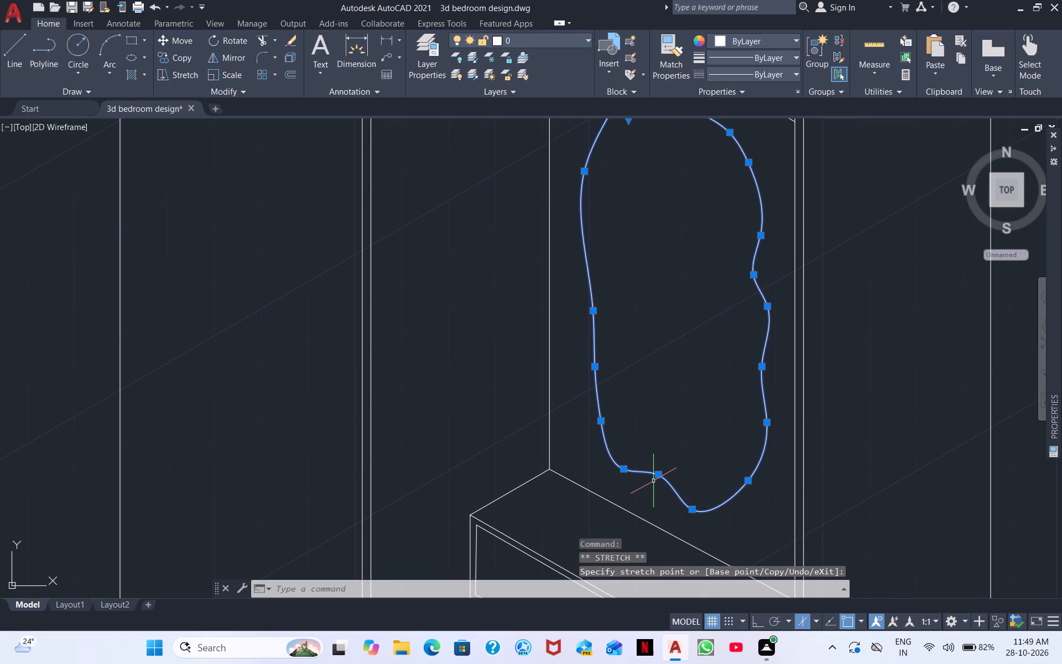
scroll(664, 460, down, 2)
Reshape the spline's upper-right curve by pulling the fit point below its corner inward and adjusting the corner and adjacent top fit points.
scroll(671, 393, up, 2)
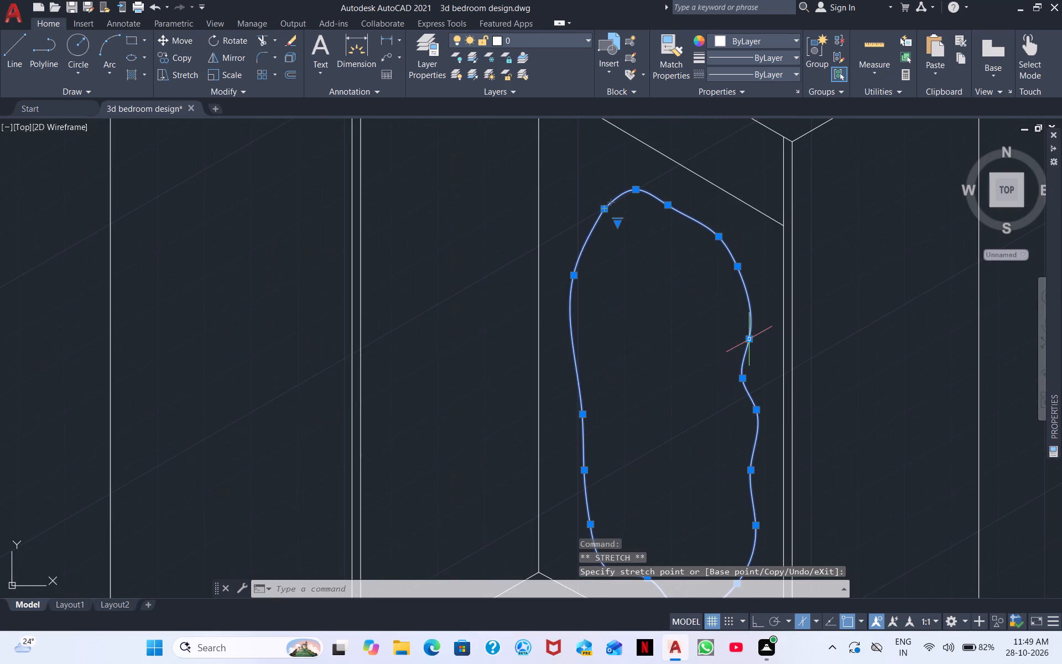
click(735, 267)
click(727, 273)
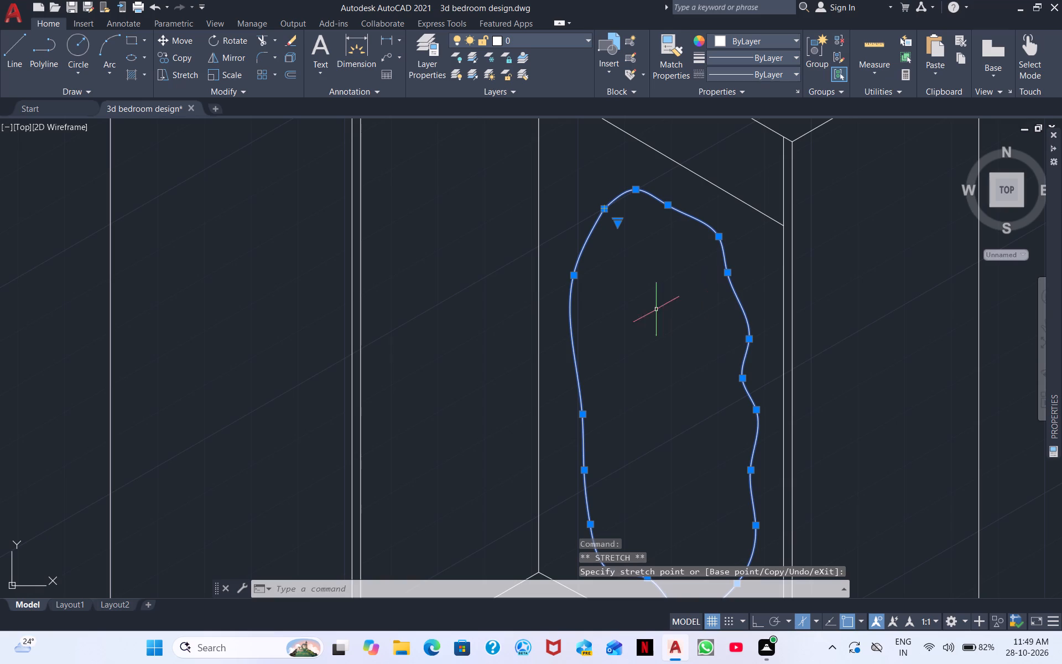
click(722, 234)
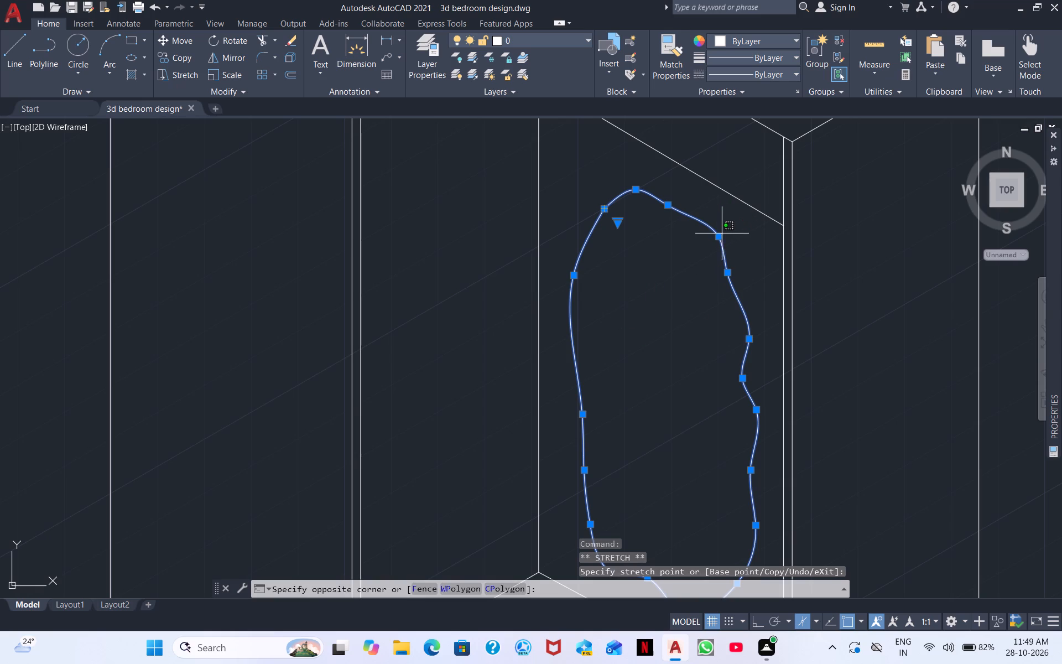
drag(717, 237, 724, 236)
click(720, 237)
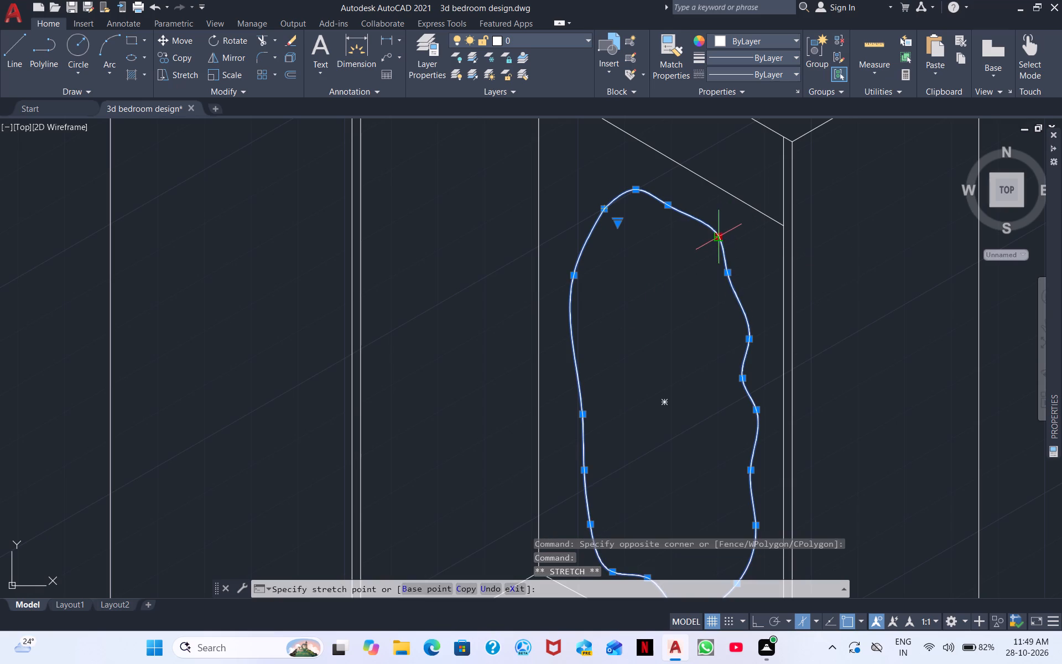
click(727, 234)
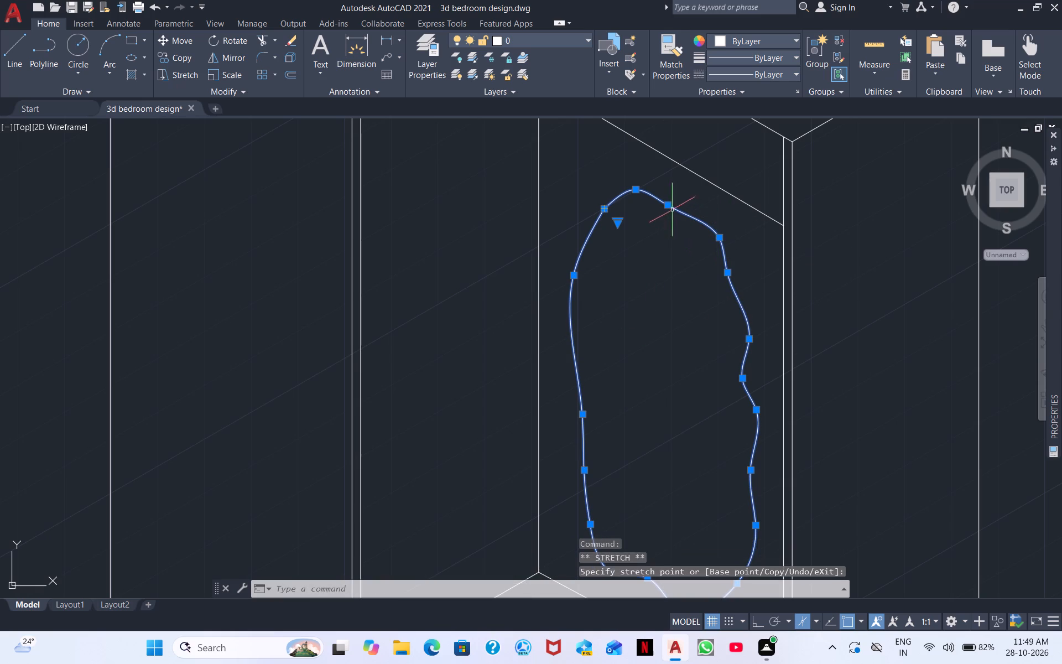
drag(669, 206, 681, 203)
click(681, 203)
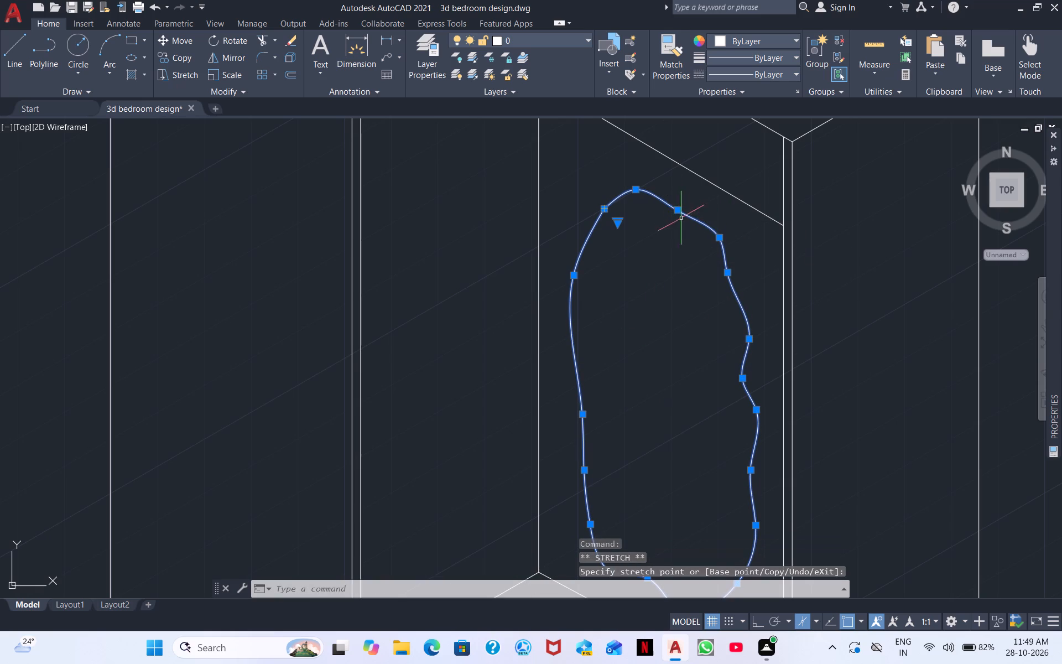
Stretch the middle fit point on the spline's left side slightly inward to give that side a gentle wave, and clear the selection.
scroll(701, 319, down, 2)
middle_drag(693, 368, 669, 289)
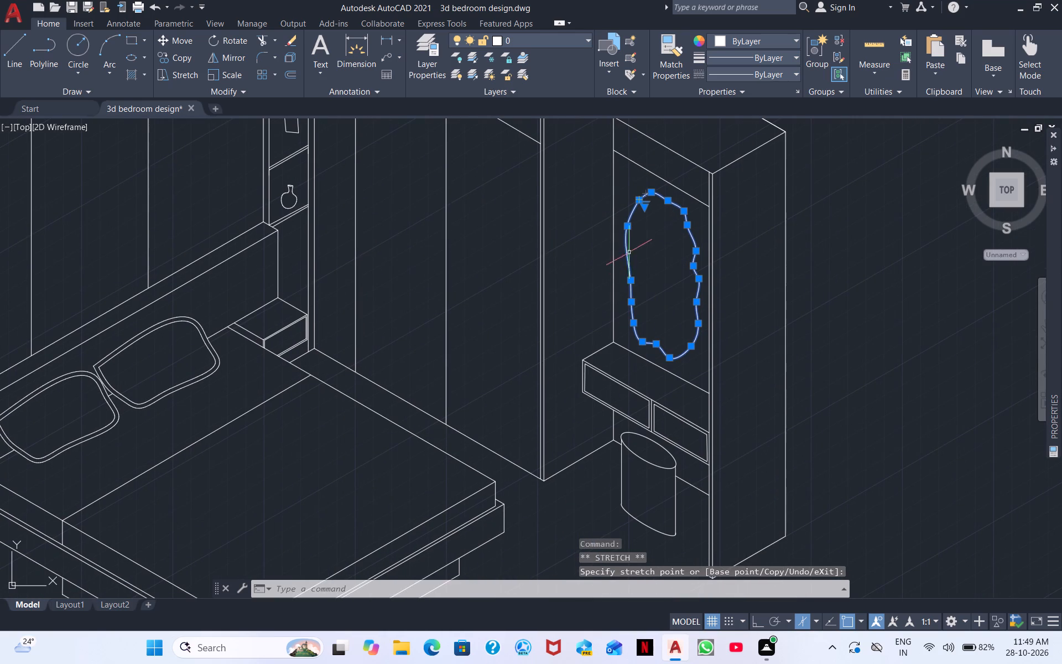
click(629, 282)
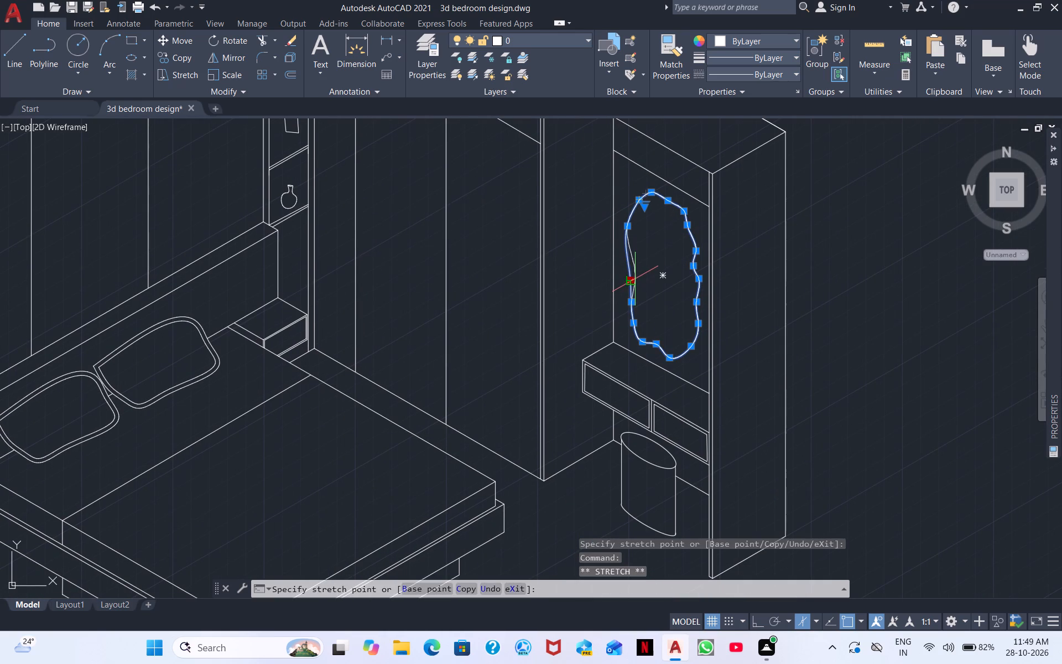
click(637, 277)
scroll(630, 287, up, 1)
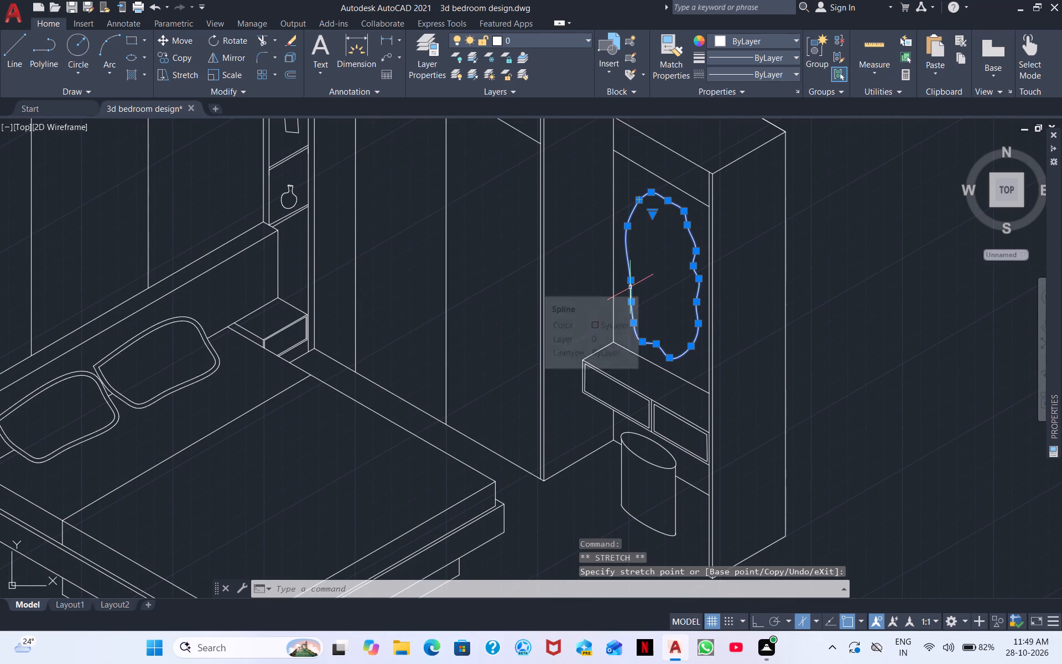
scroll(630, 287, up, 3)
click(630, 238)
click(644, 234)
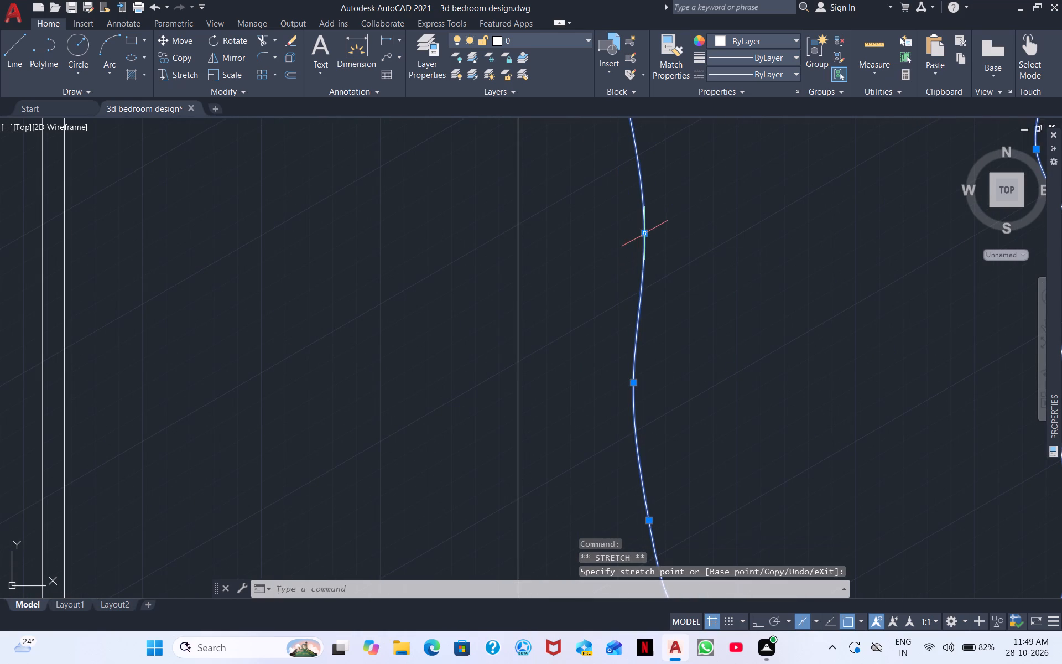
scroll(650, 247, down, 2)
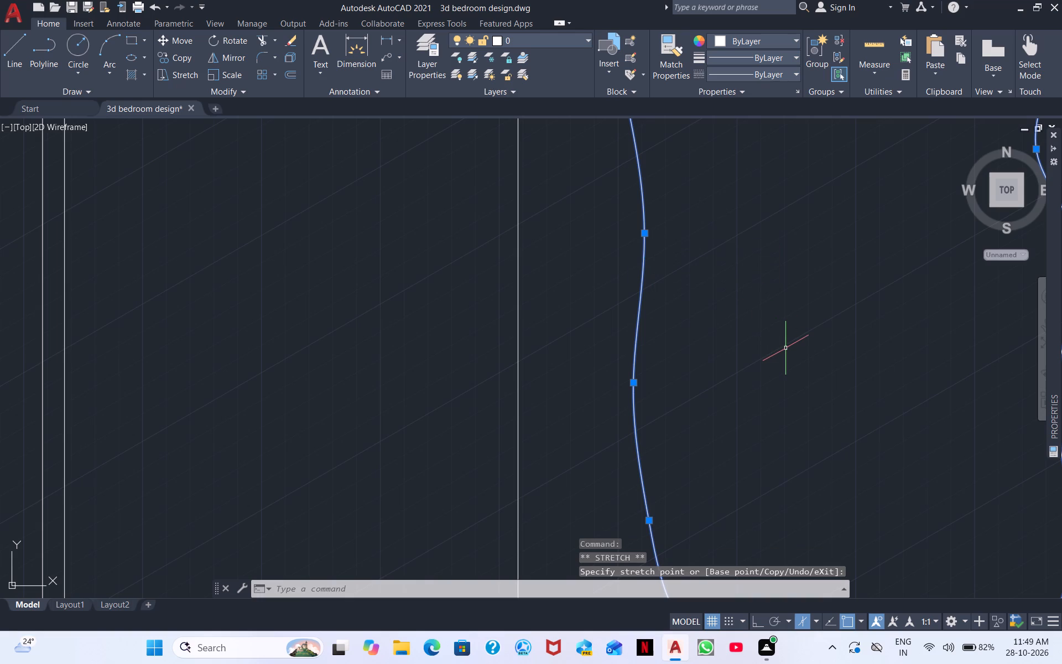
right_click(786, 348)
scroll(799, 365, down, 2)
click(738, 300)
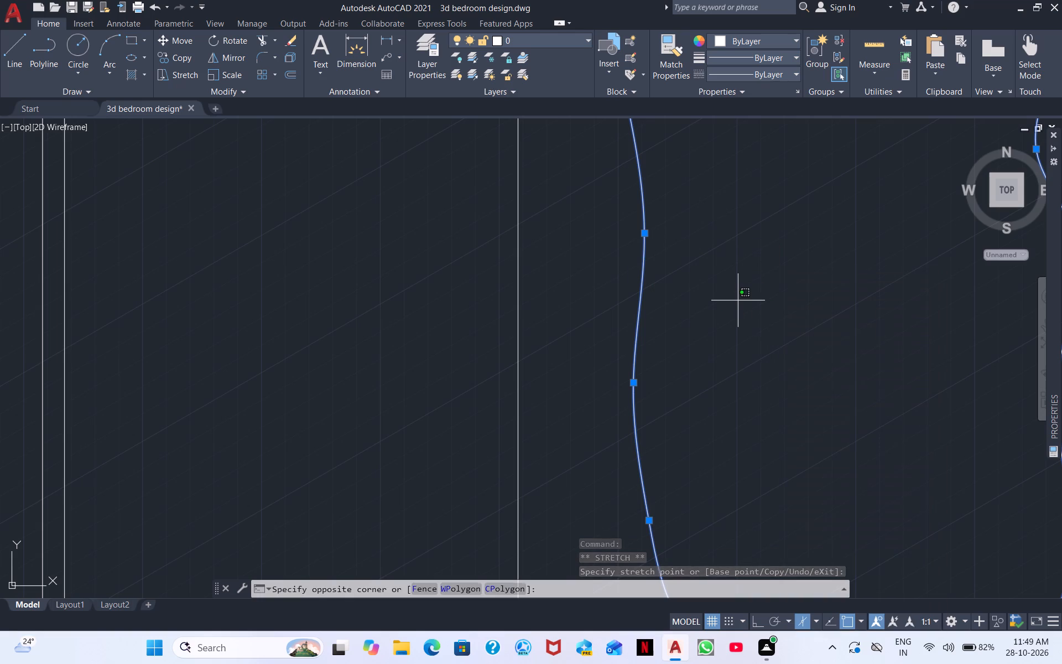
key(Escape)
scroll(746, 325, down, 3)
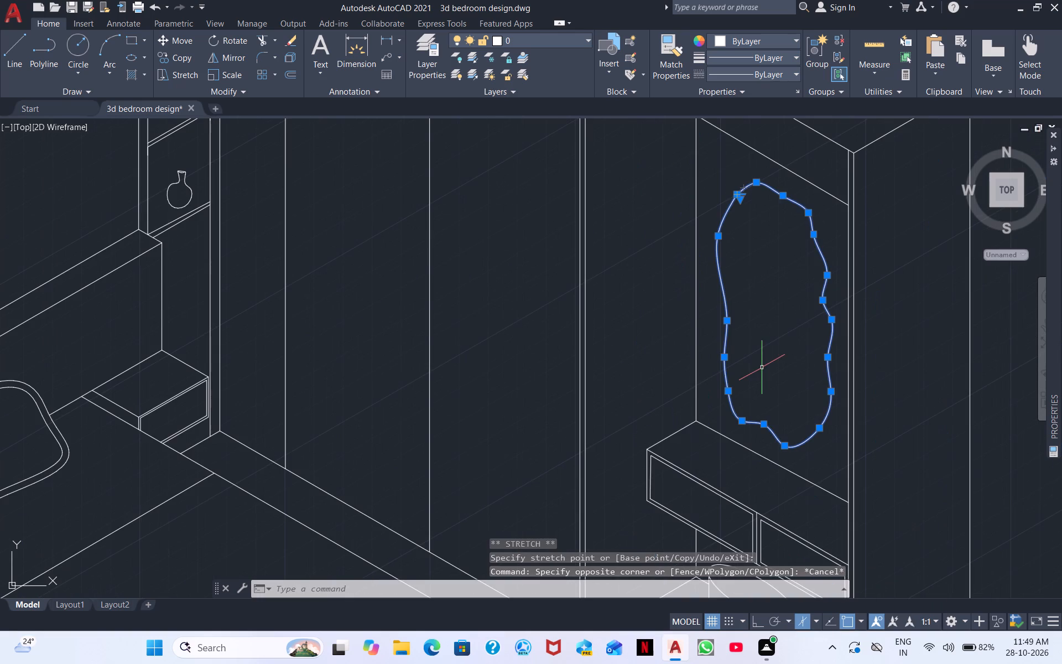
key(Escape)
Join all the linework of the white isometric bedroom, leaving out the red circles.
scroll(652, 422, down, 1)
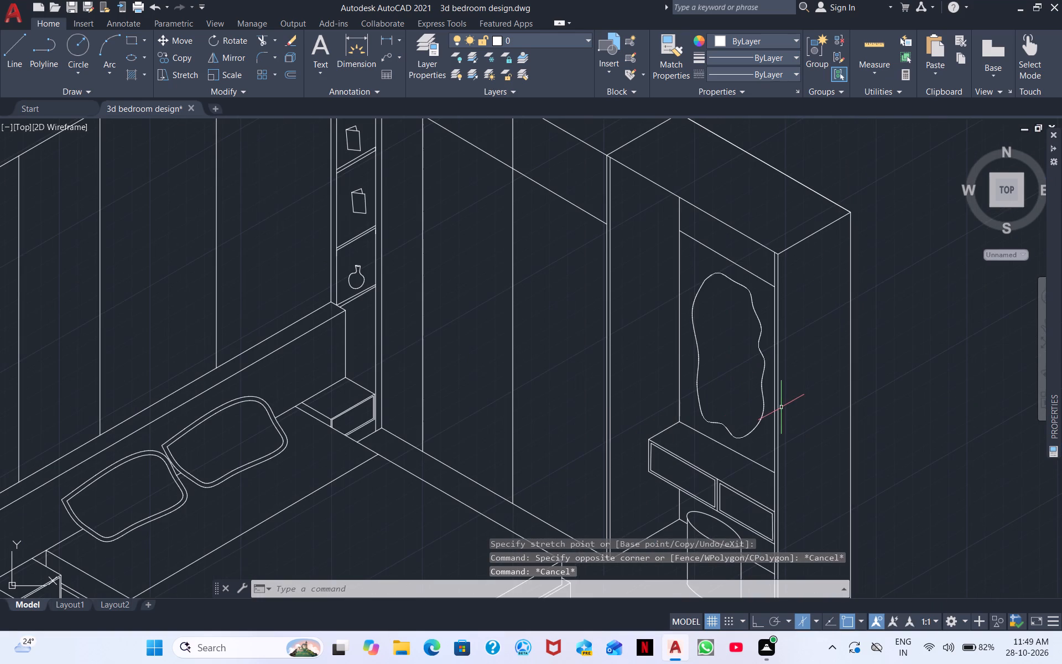
middle_drag(779, 409, 704, 326)
scroll(714, 338, down, 1)
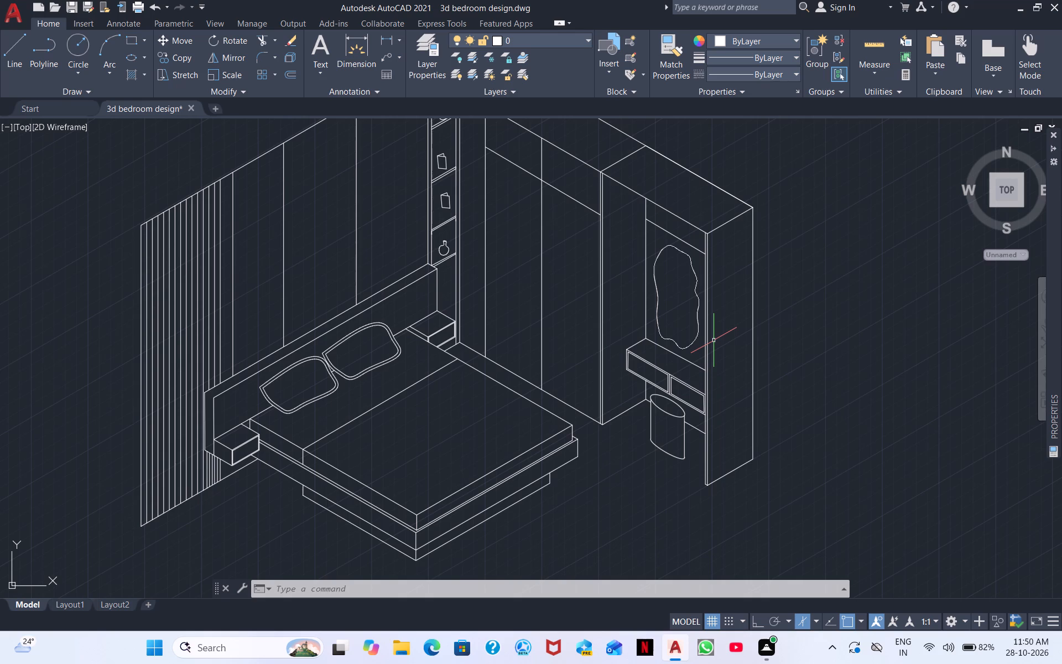
scroll(611, 418, down, 2)
click(748, 548)
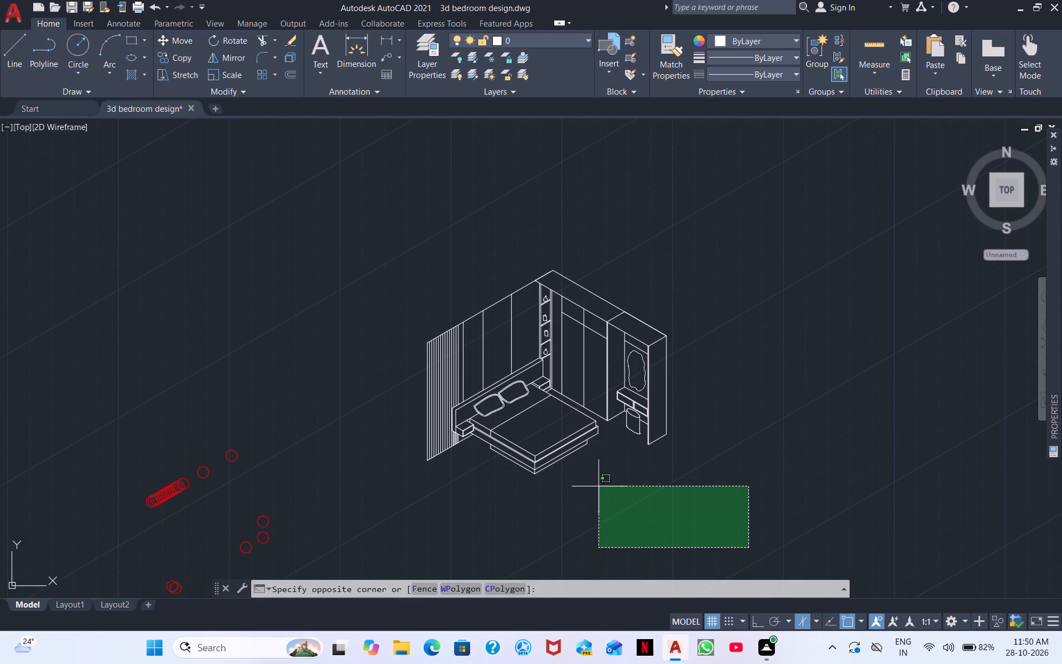
click(403, 245)
text(j)
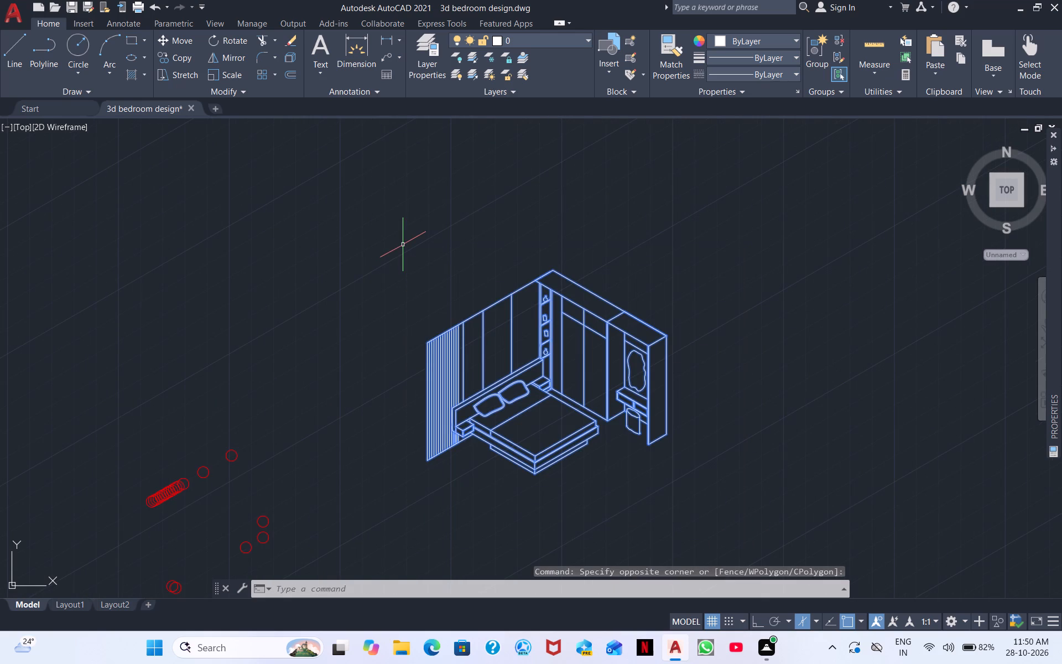
key(space)
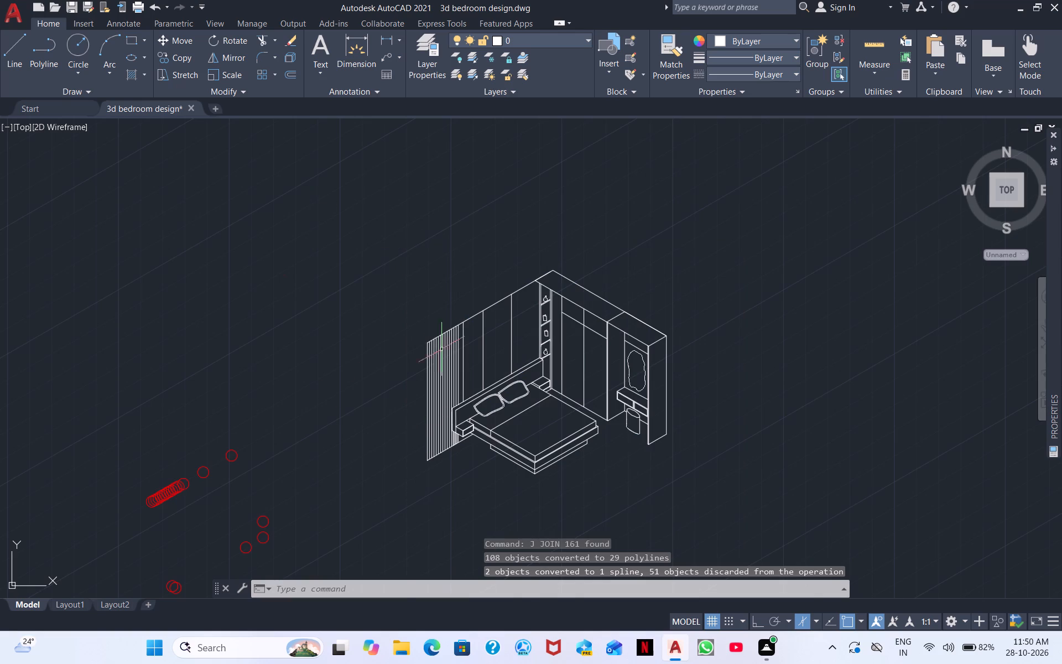
Start a solid hatch in colour 8 and fill the first two narrow vertical strips at the slatted wall panel's outer end.
scroll(443, 327, up, 2)
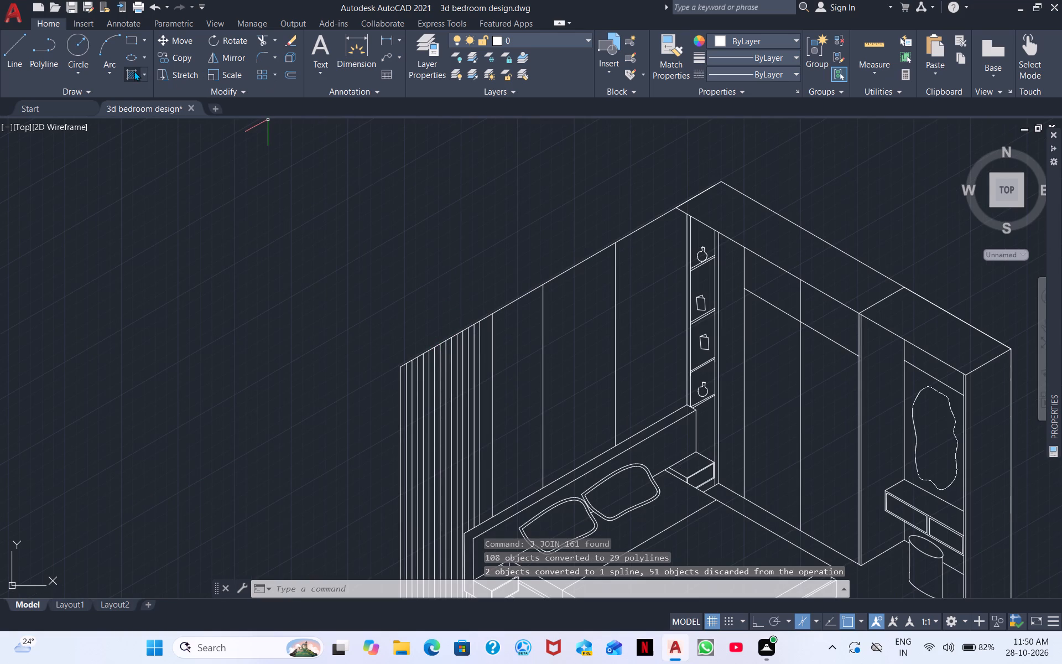
click(139, 70)
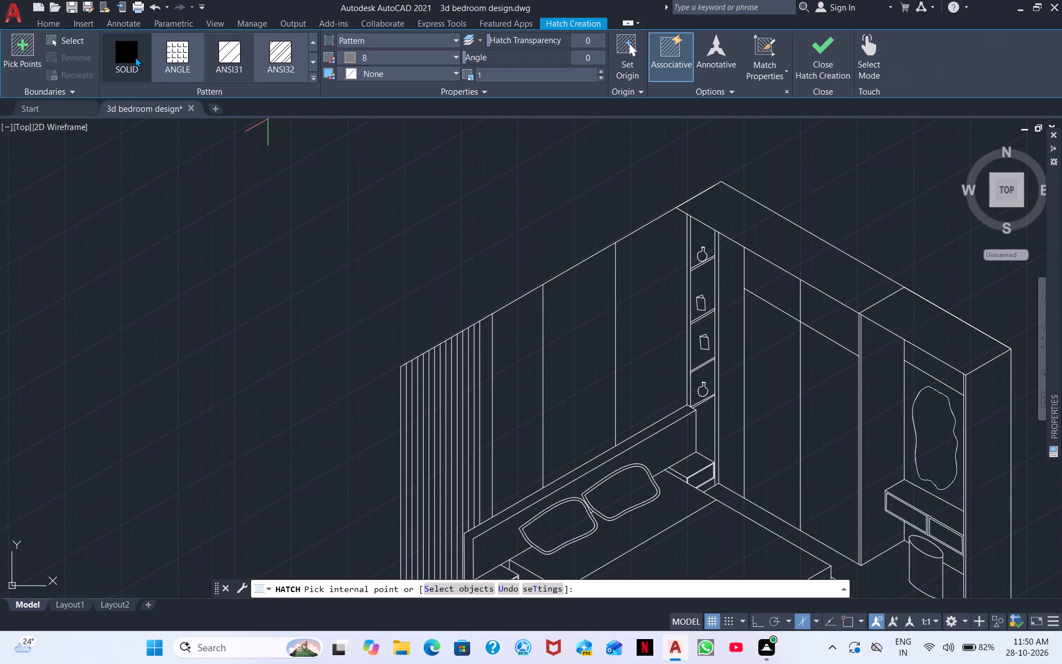
click(135, 57)
click(373, 59)
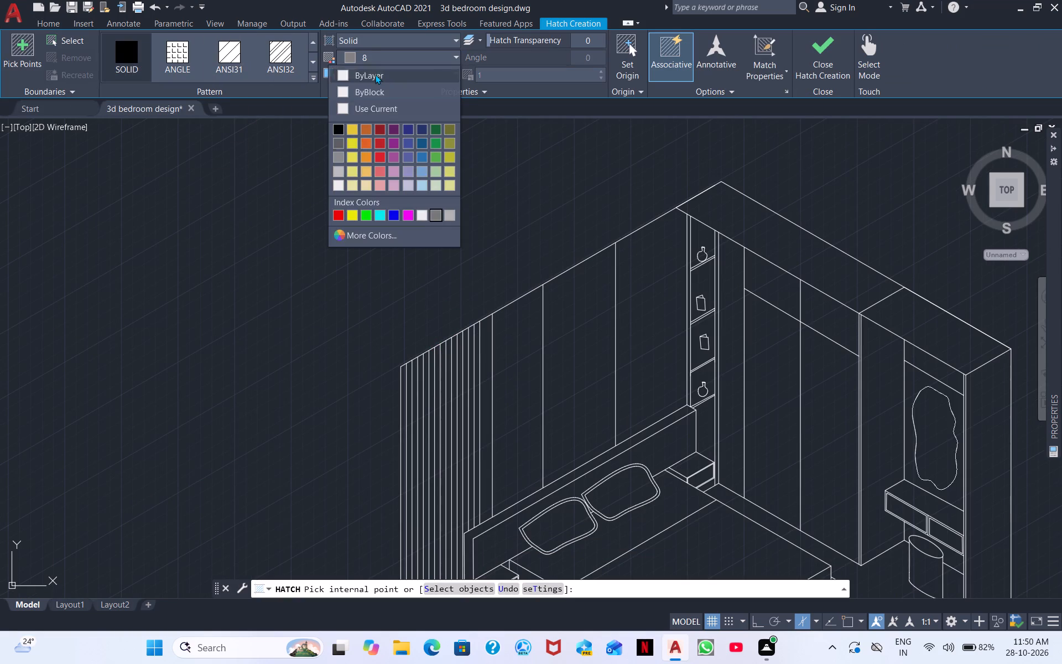
click(223, 168)
scroll(417, 432, up, 4)
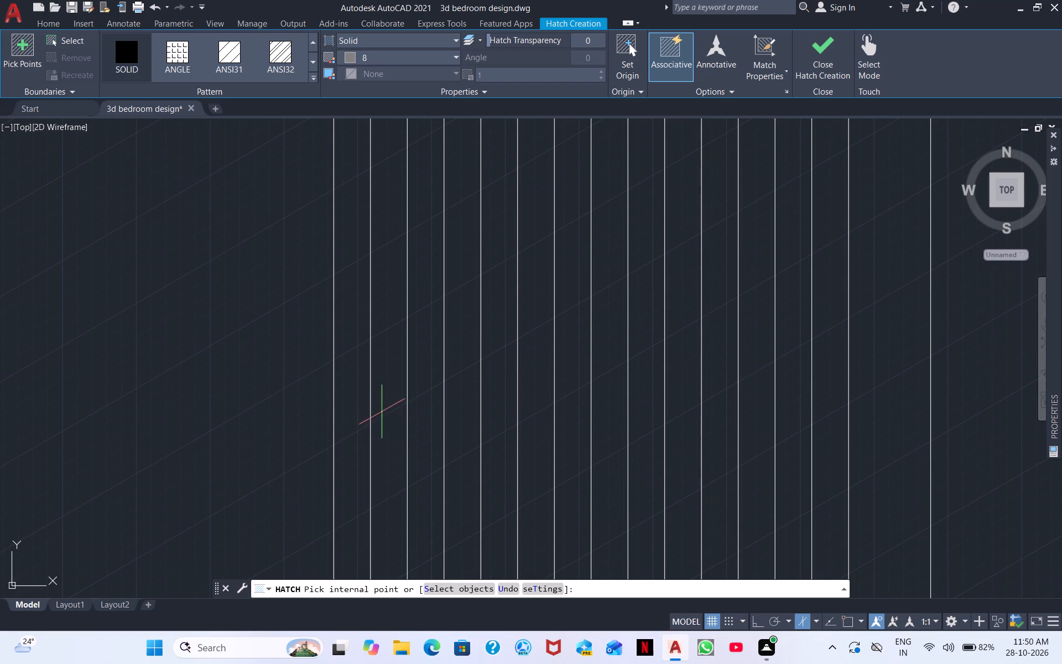
click(345, 424)
click(378, 416)
Add the next nine vertical strips of the slatted wall panel to the solid colour 8 hatch.
scroll(392, 407, down, 3)
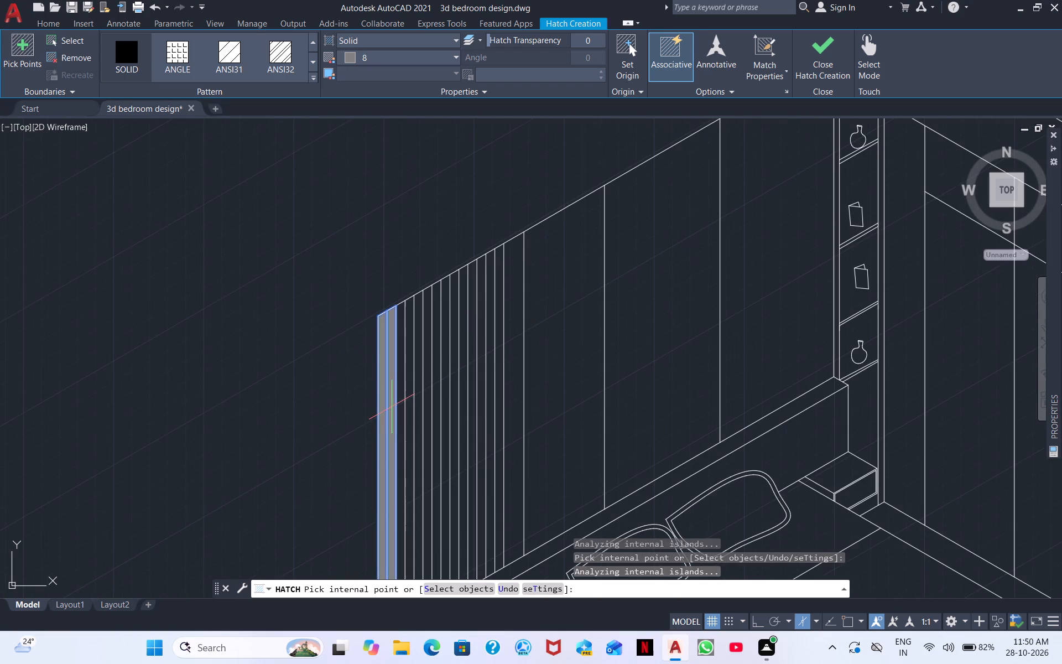
scroll(389, 409, up, 3)
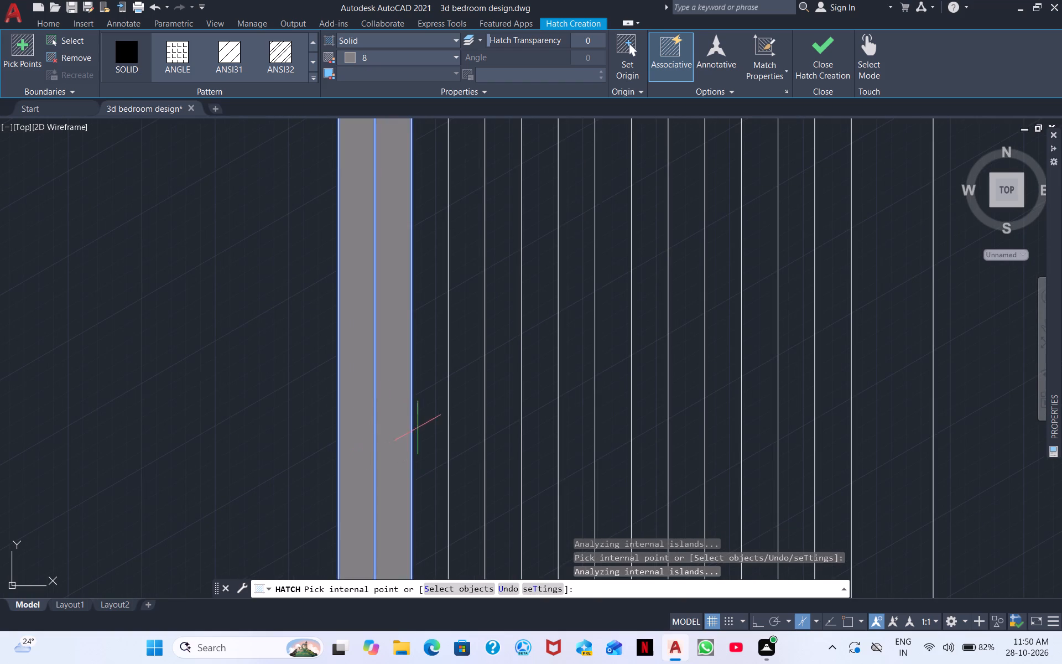
click(427, 425)
click(457, 419)
click(512, 409)
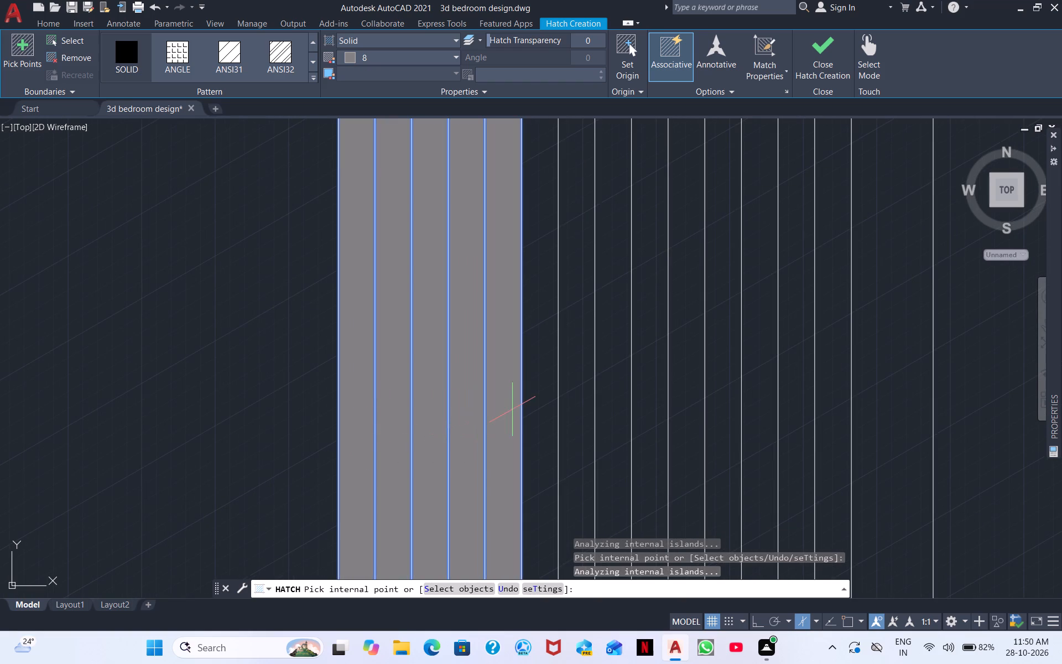
click(540, 403)
click(563, 397)
click(610, 397)
click(652, 395)
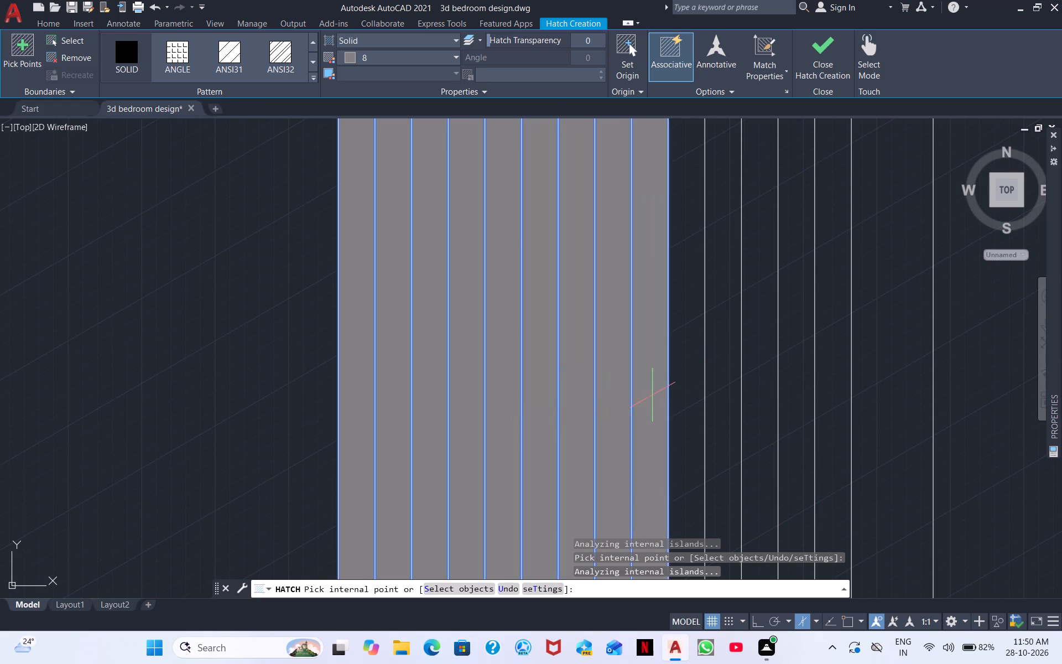
click(678, 391)
click(719, 392)
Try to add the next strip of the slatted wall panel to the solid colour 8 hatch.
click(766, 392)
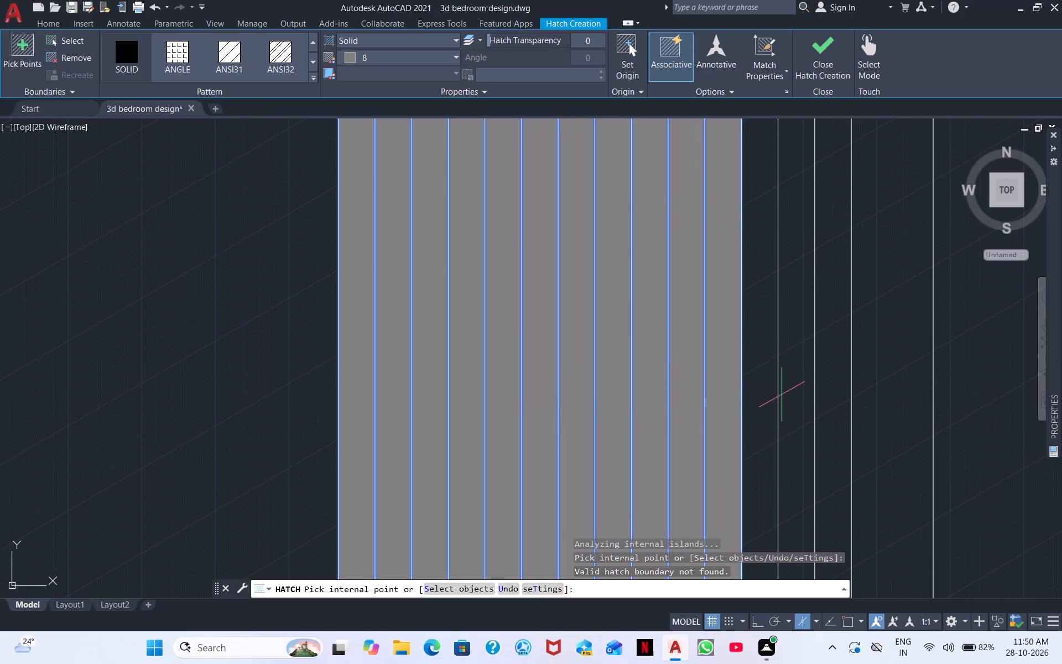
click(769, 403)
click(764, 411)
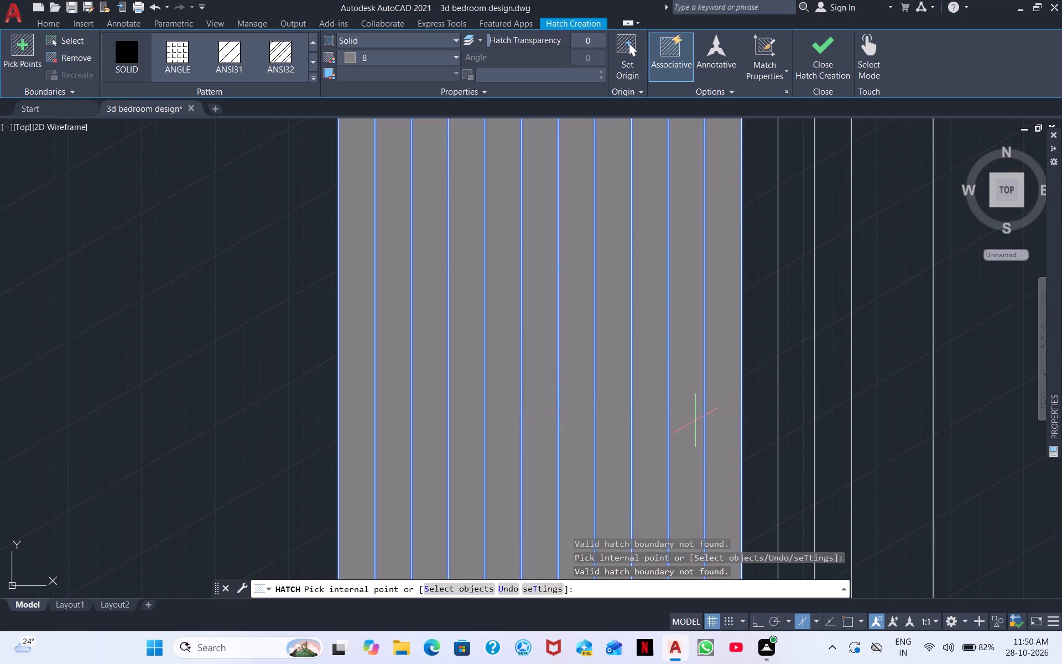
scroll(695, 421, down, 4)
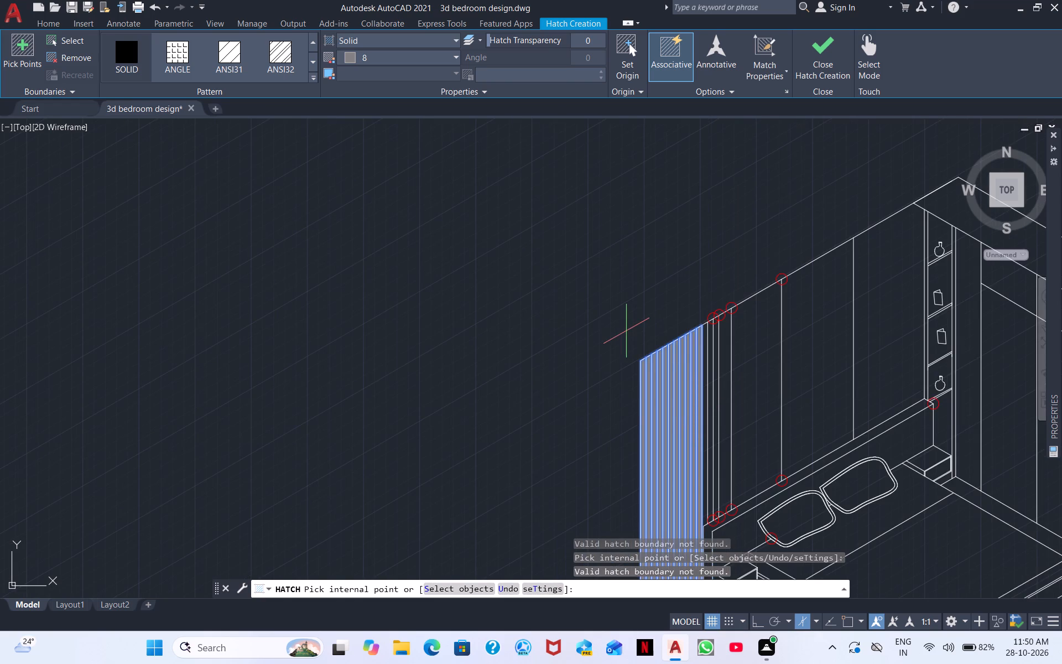
Remove the colour 8 solid hatch from the slatted wall panel by undoing strip picks, leaving the command and erasing the remaining filled strips.
key(ctrl+z)
key(ctrl+z)
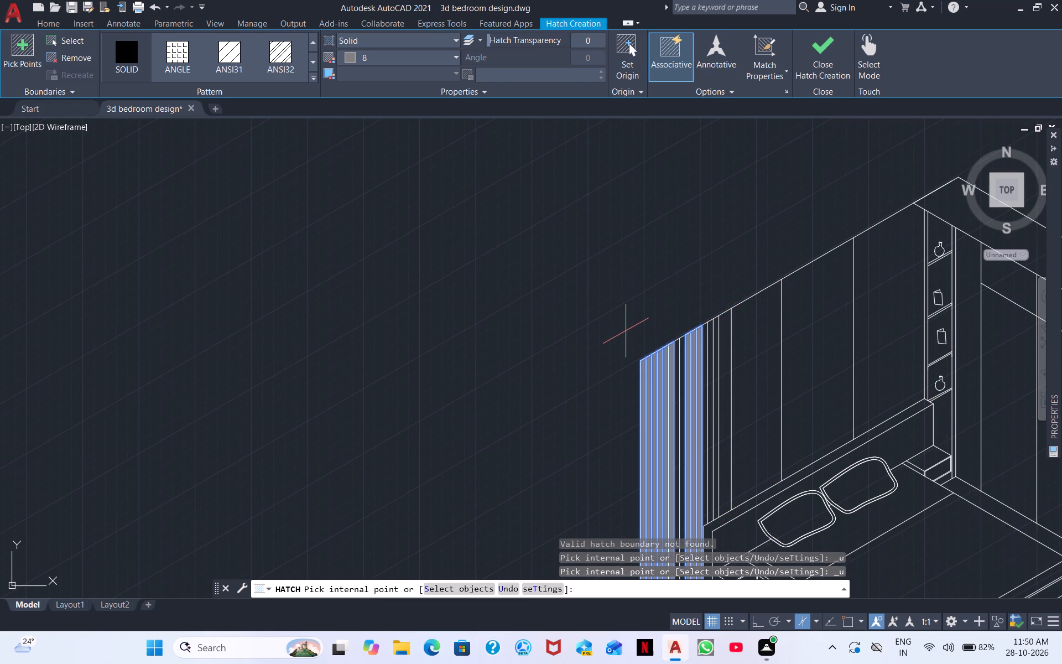
key(ctrl+z)
key(ctrl+z)
key(ctrl+z)
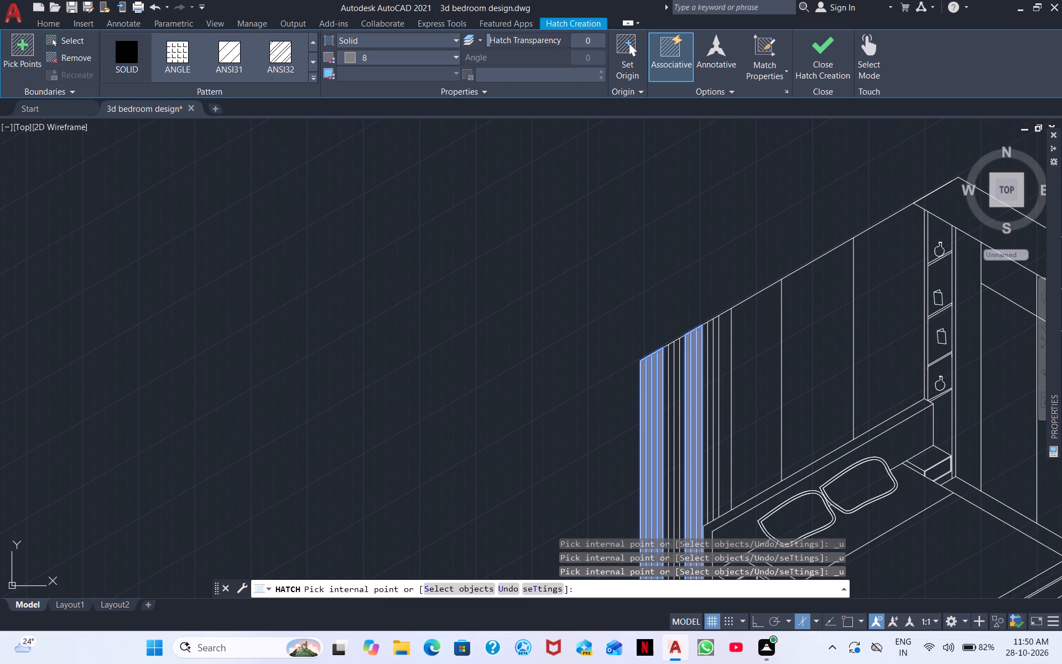
key(ctrl+z)
key(ctrl+z)
key(ctrl+z)
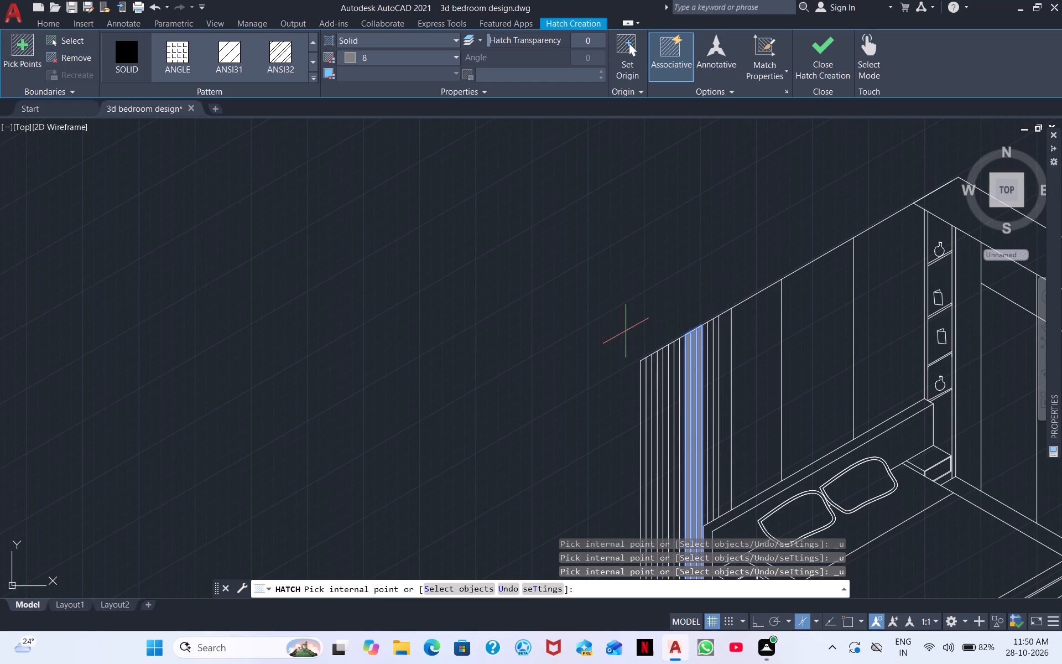
key(Escape)
scroll(676, 367, up, 3)
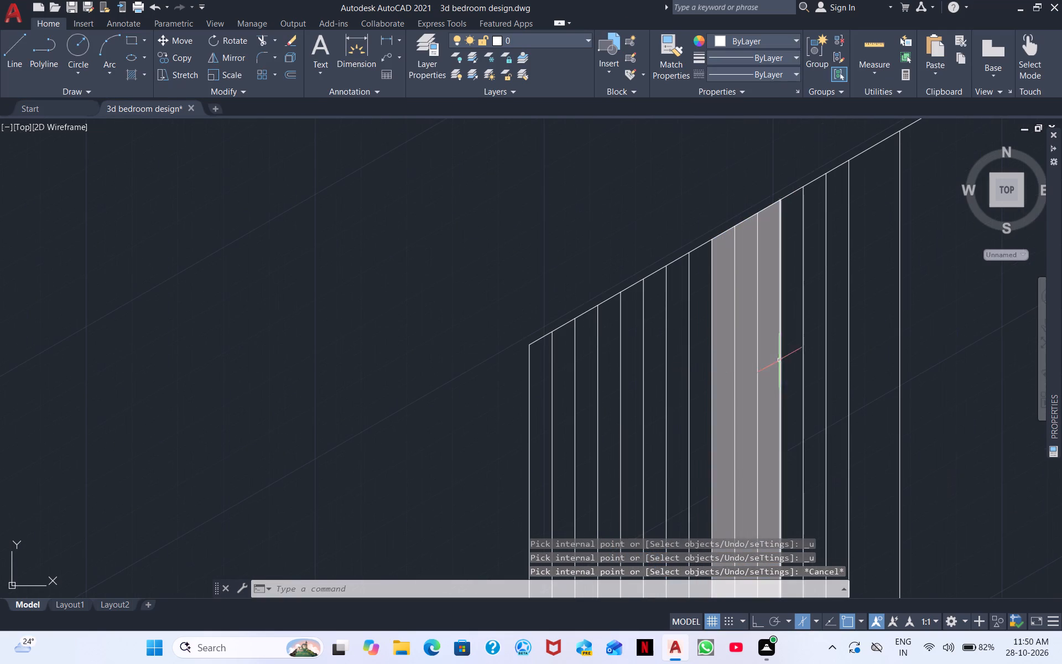
click(726, 378)
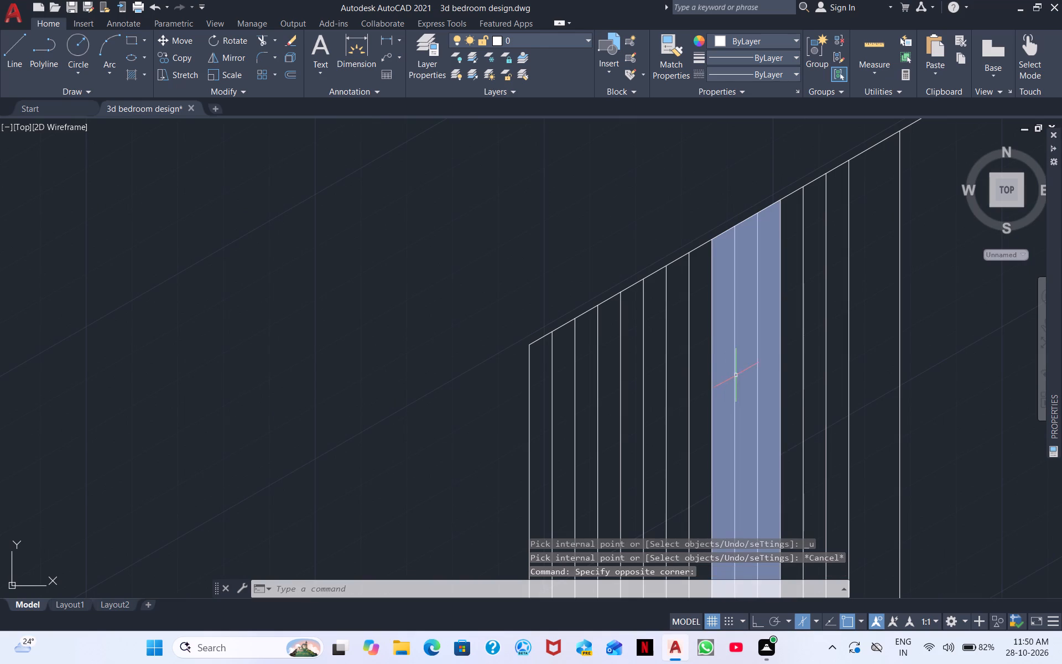
right_click(762, 375)
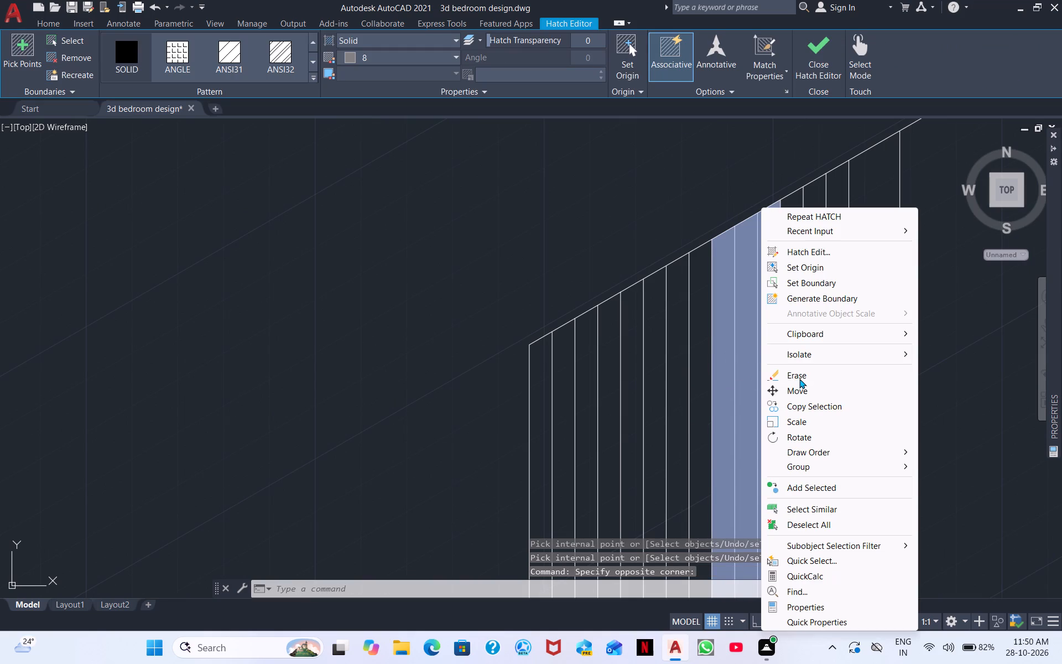
click(803, 372)
Examine the bedroom linework from the slatted wall panel and shelf niche to the bed, bedside units, wardrobe and dressing unit.
scroll(798, 375, down, 3)
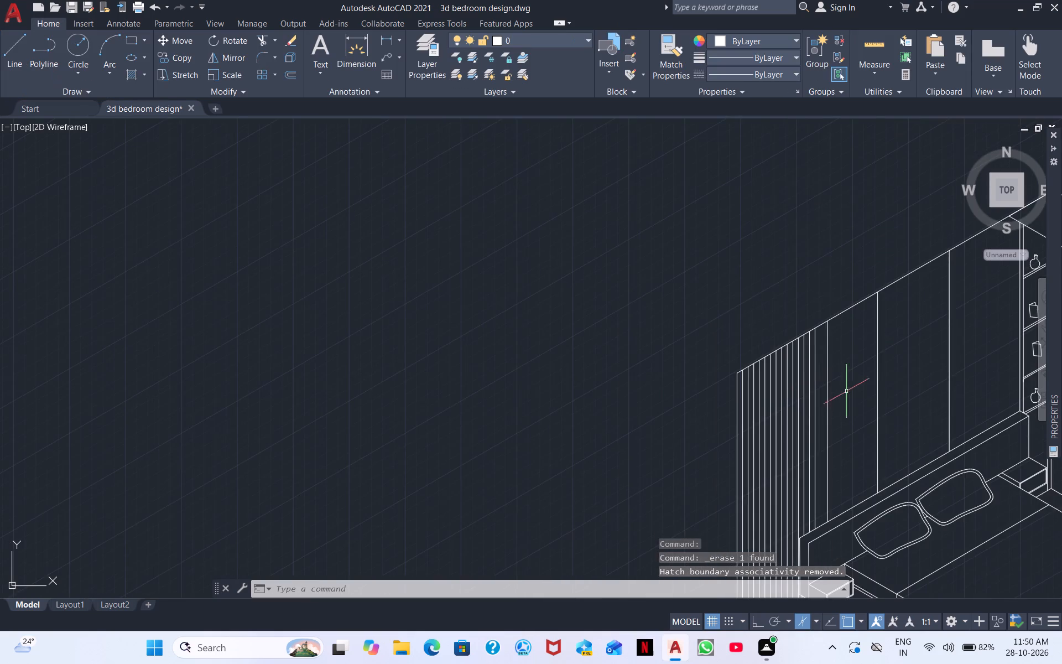
scroll(852, 392, down, 2)
middle_drag(894, 391, 466, 366)
scroll(464, 363, up, 3)
middle_drag(522, 375, 513, 373)
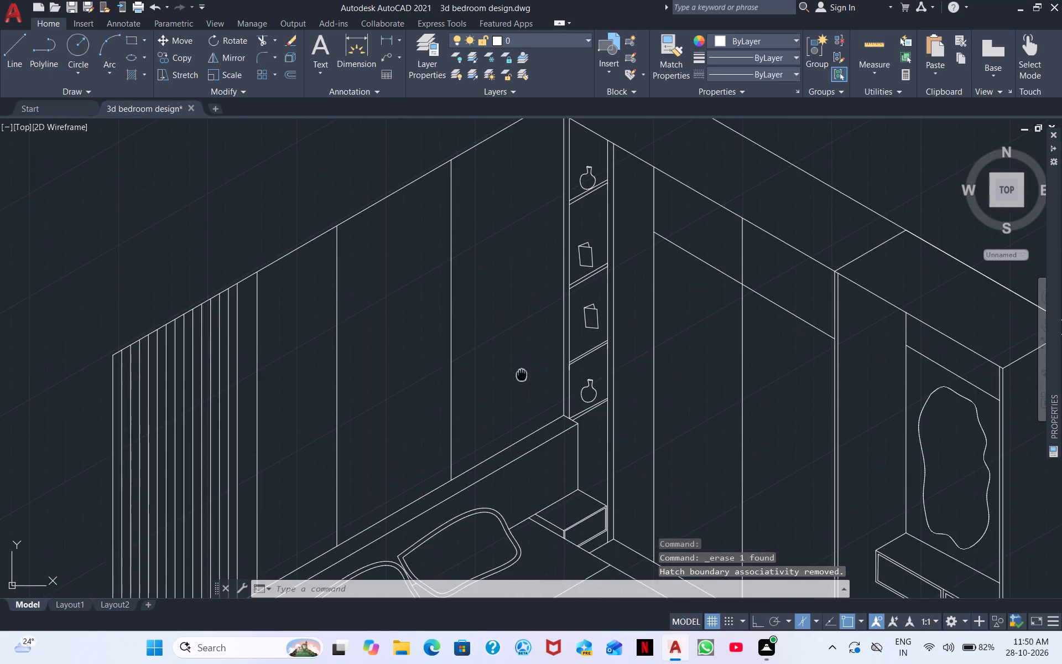
middle_drag(513, 373, 396, 215)
scroll(387, 209, down, 1)
middle_drag(550, 376, 555, 311)
scroll(251, 437, up, 2)
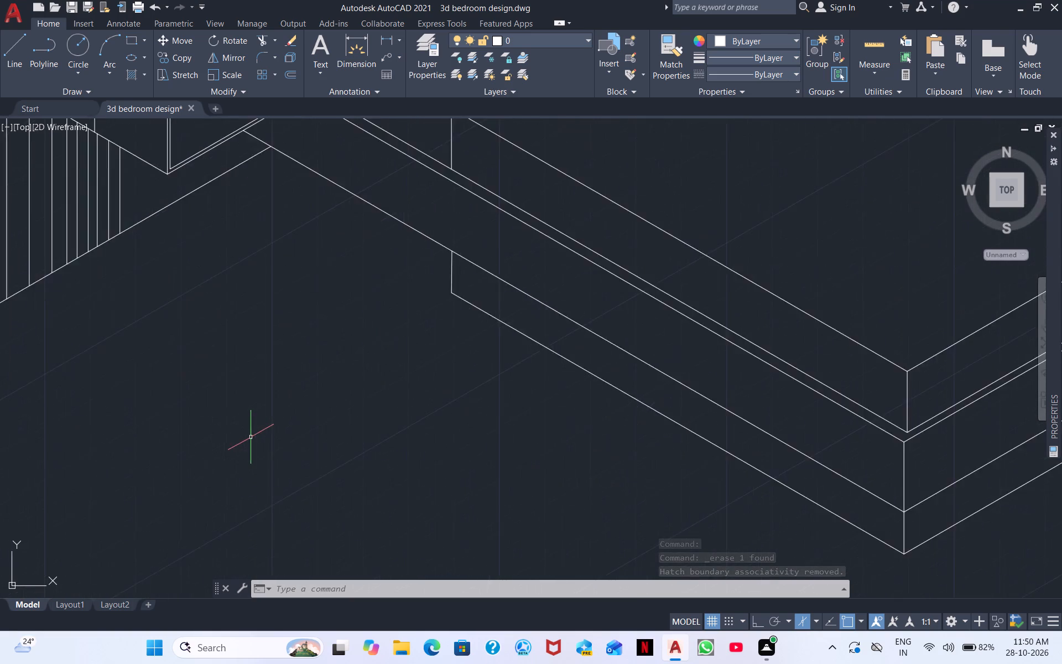
scroll(251, 437, up, 2)
middle_drag(173, 369, 238, 517)
scroll(227, 503, down, 2)
scroll(175, 393, up, 1)
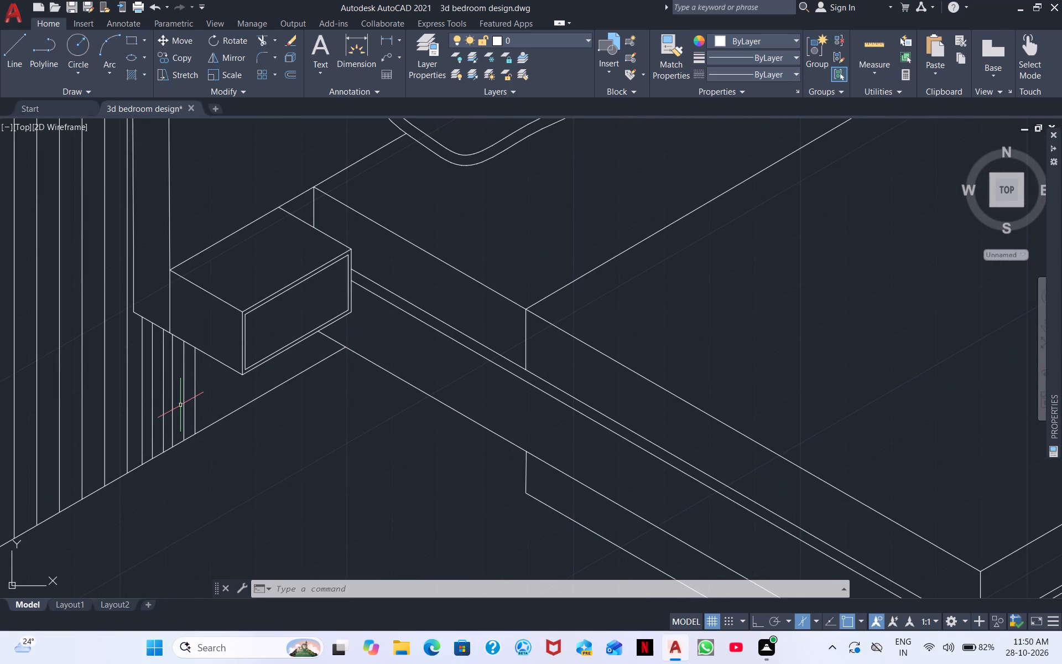
scroll(231, 470, down, 1)
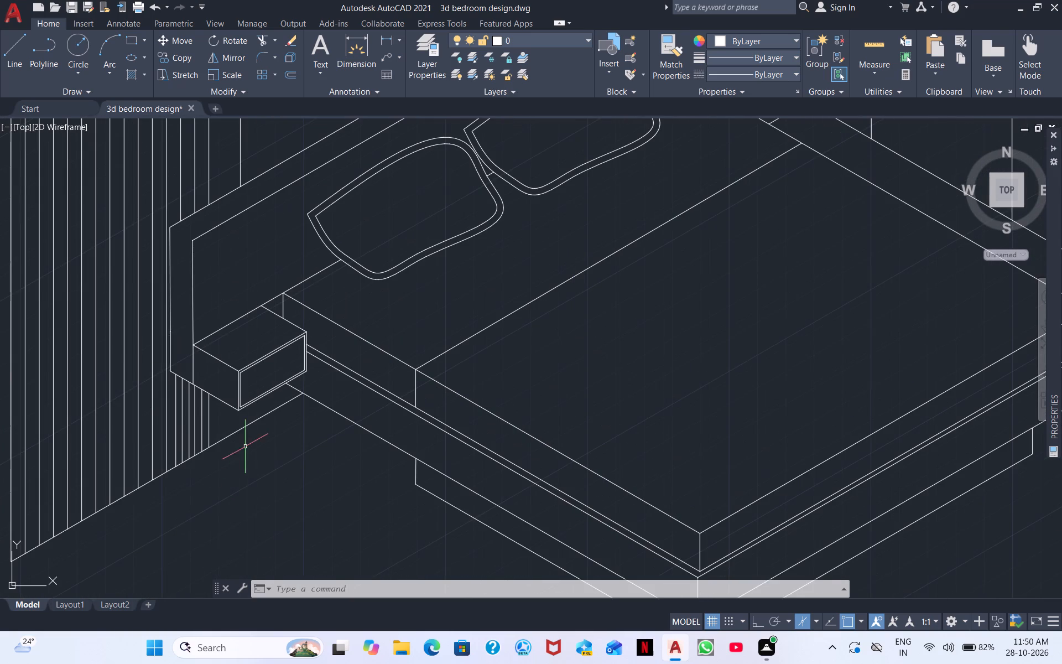
scroll(341, 580, down, 2)
scroll(416, 495, down, 2)
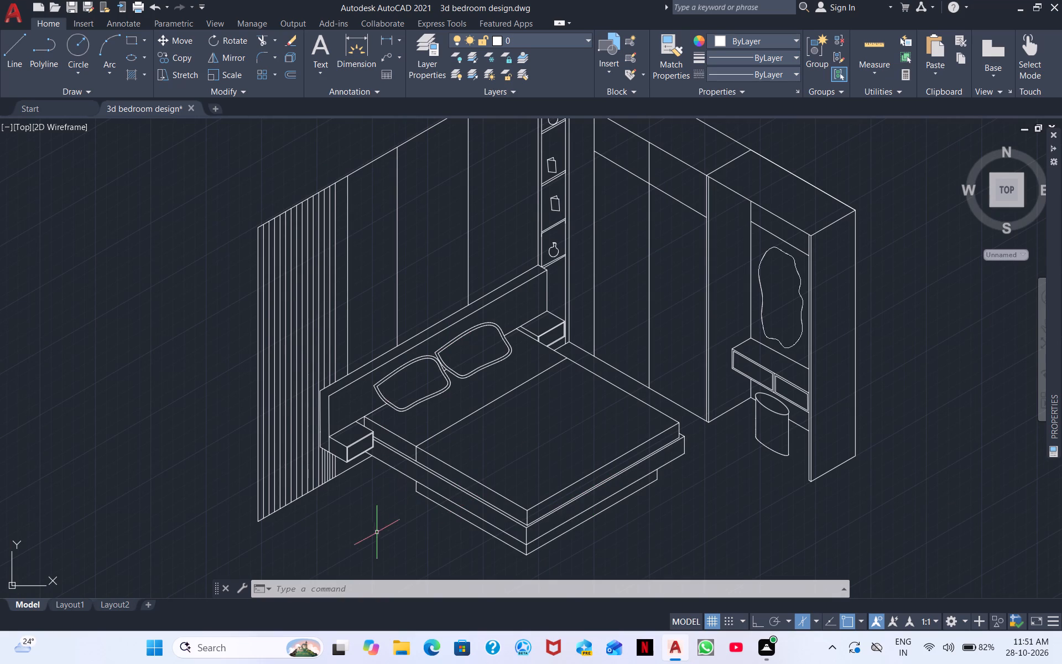
scroll(377, 541, down, 1)
scroll(577, 485, up, 2)
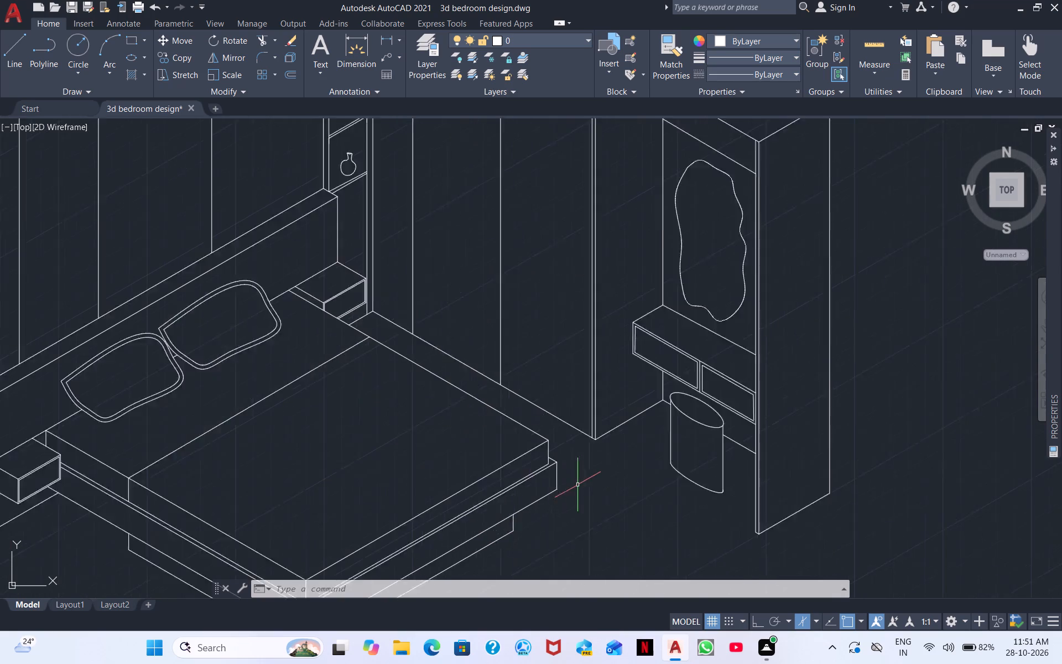
scroll(577, 485, up, 1)
scroll(464, 544, down, 2)
middle_drag(664, 487, 465, 419)
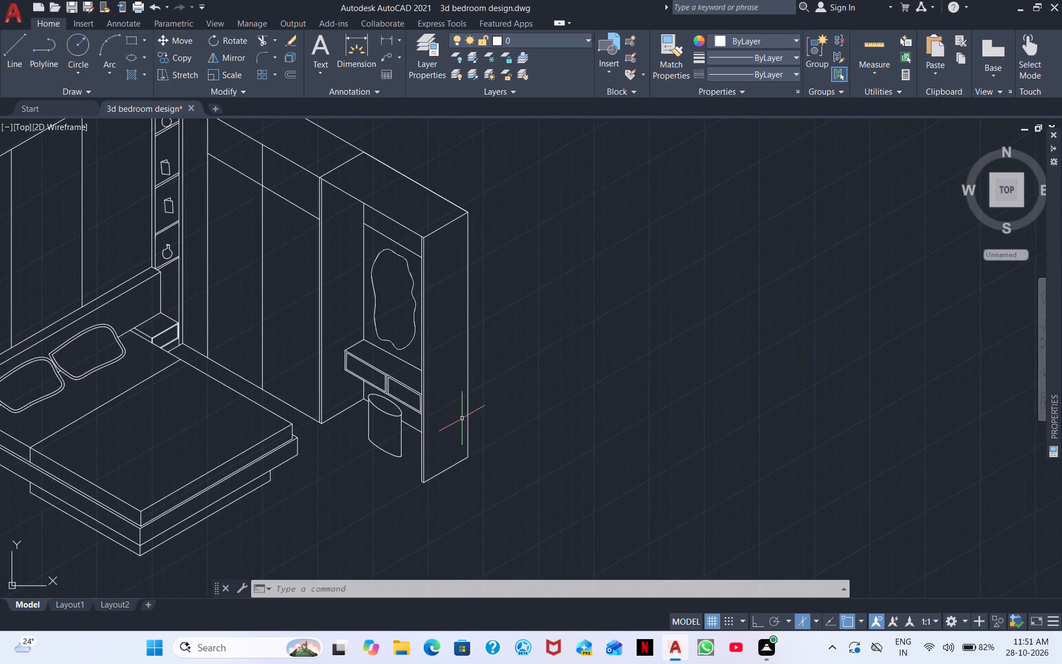
scroll(496, 426, up, 1)
scroll(497, 441, down, 2)
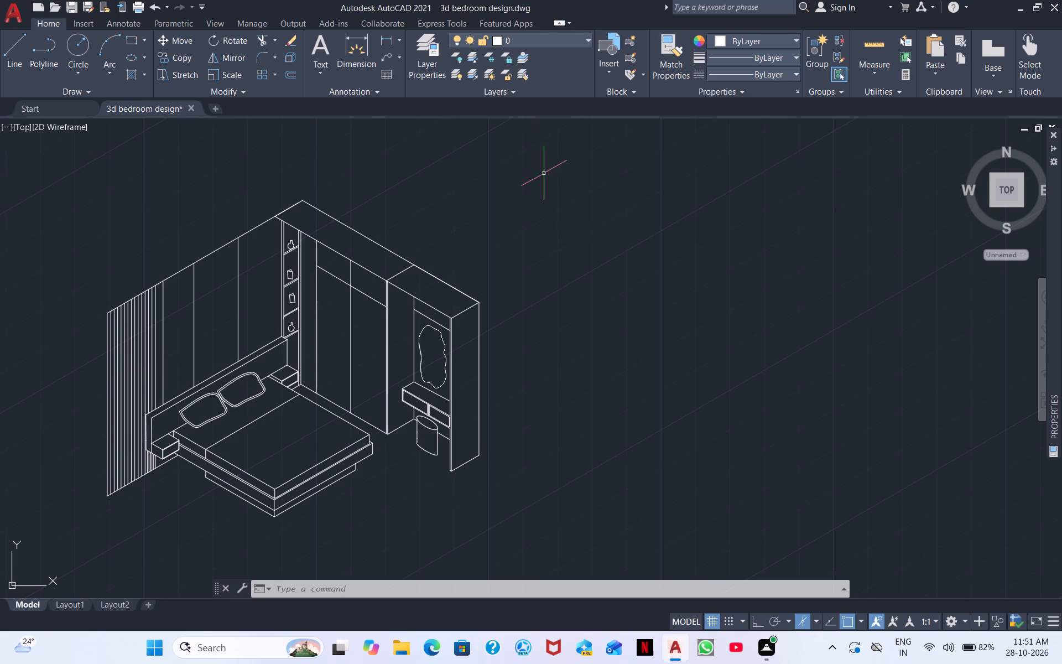
Examine the dressing unit's wavy outline, drawers and stool, along with the adjoining wardrobe doors.
scroll(459, 313, up, 2)
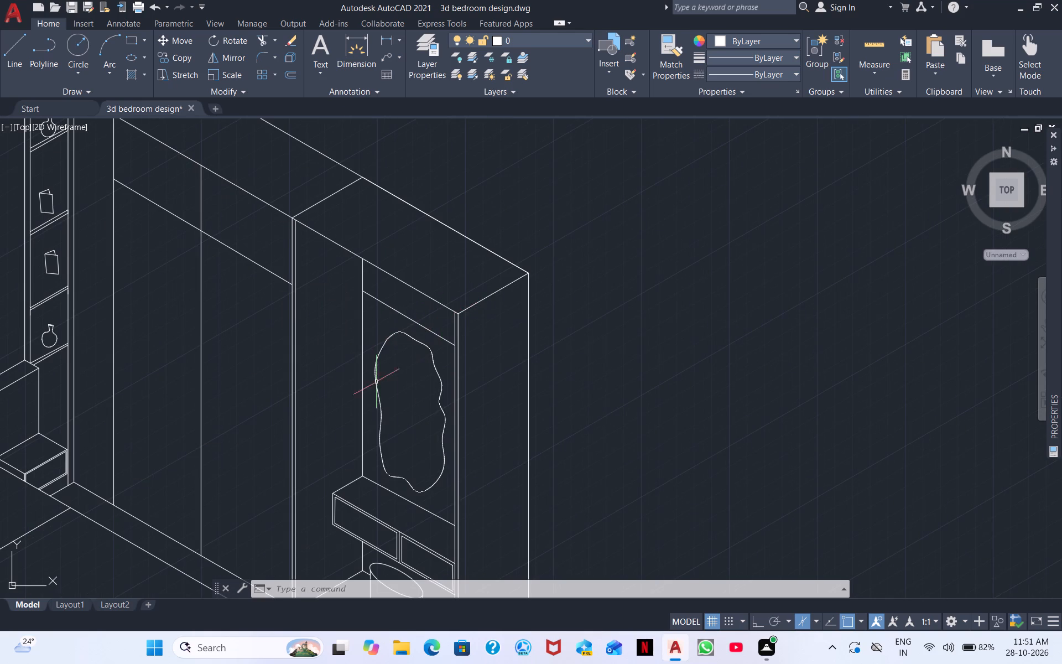
middle_drag(409, 426, 410, 314)
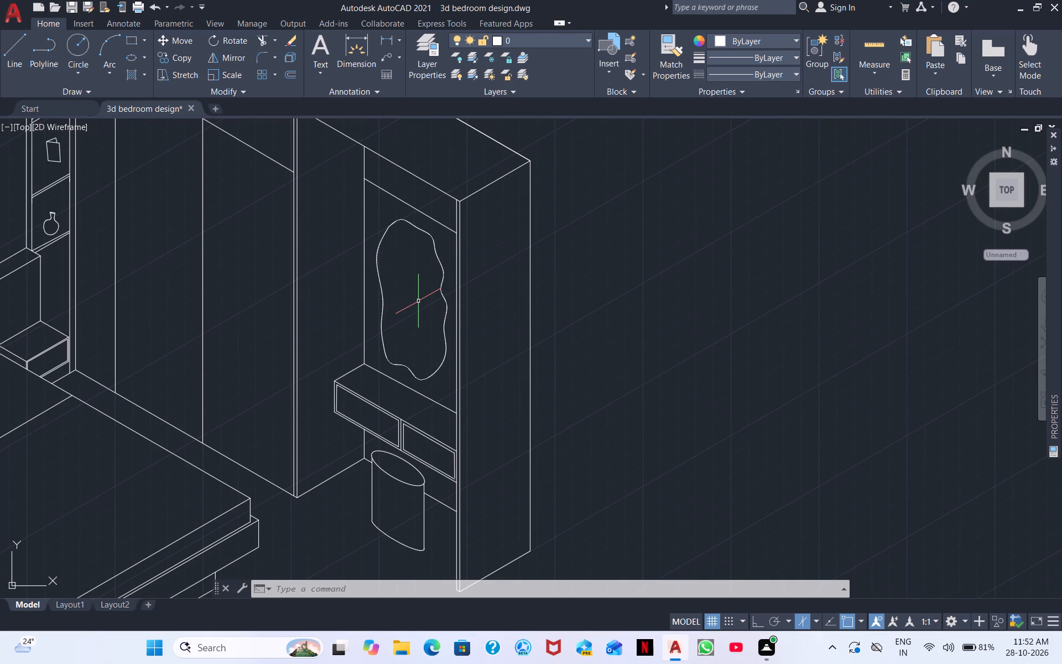
scroll(396, 341, up, 2)
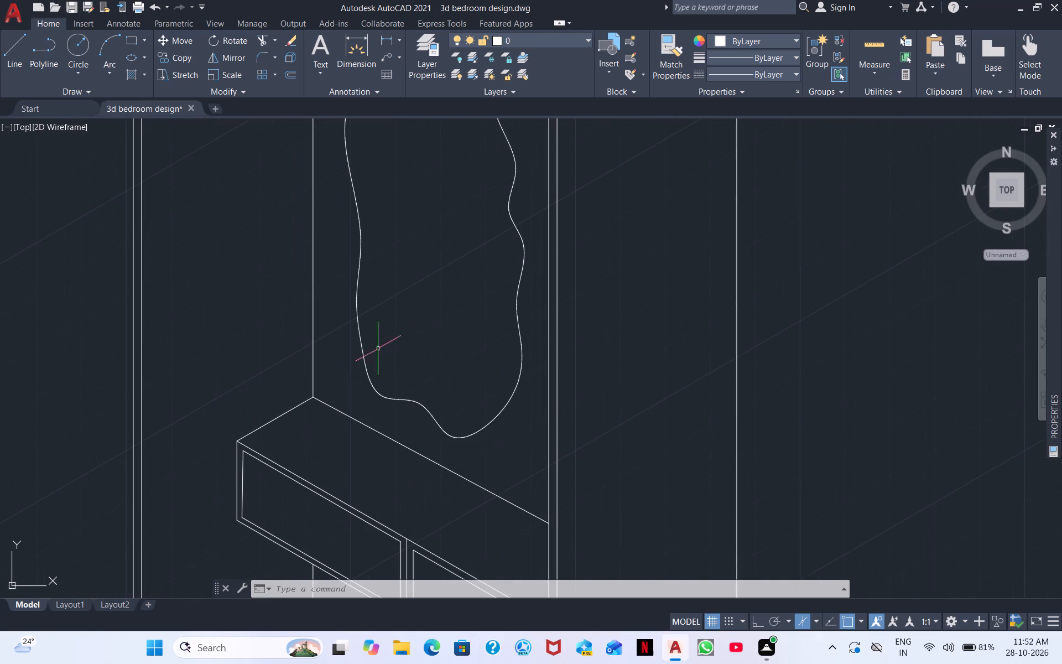
middle_drag(494, 285, 458, 490)
scroll(419, 370, down, 2)
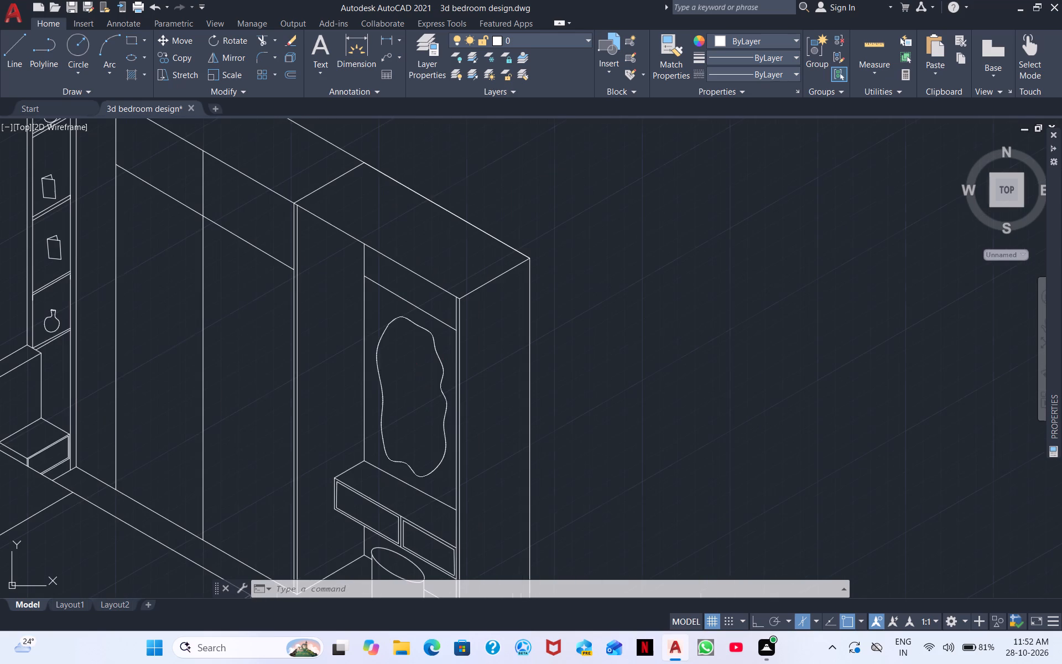
scroll(385, 363, up, 1)
scroll(384, 363, down, 1)
middle_drag(271, 377, 282, 375)
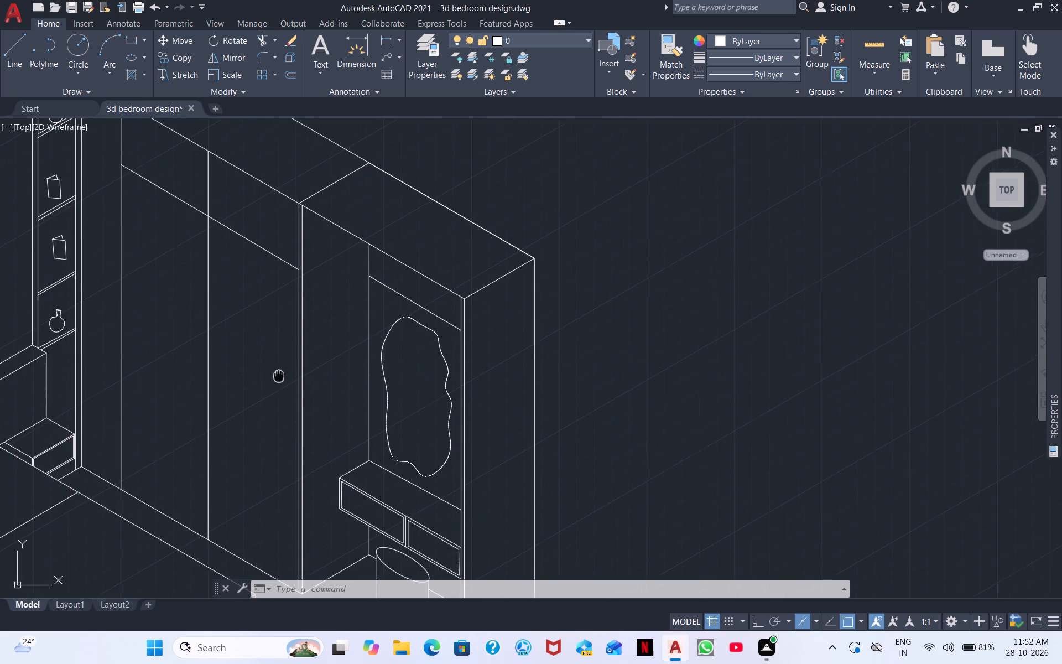
middle_drag(282, 375, 533, 407)
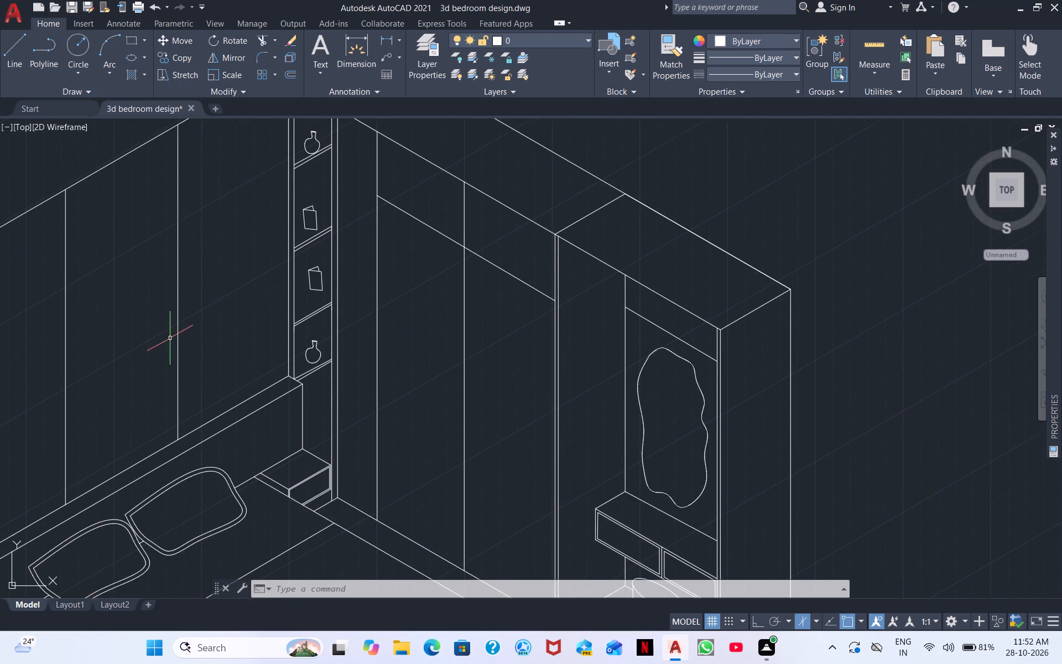
scroll(170, 338, down, 1)
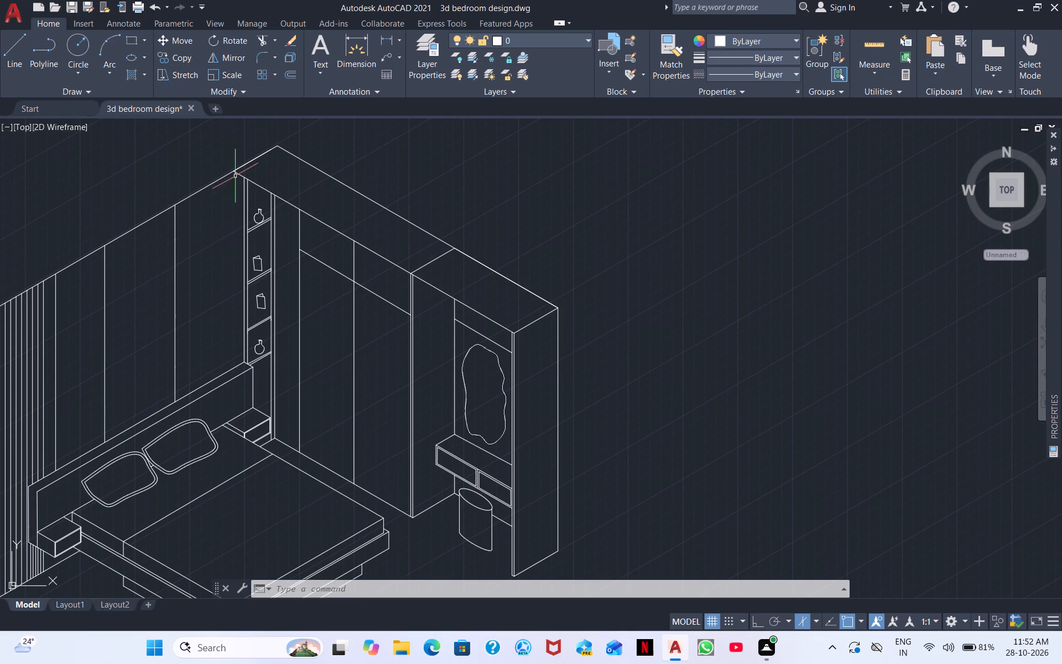
Draw a narrow vertical door handle outline about 22 units tall on the wardrobe door, just beside the centre seam.
click(9, 55)
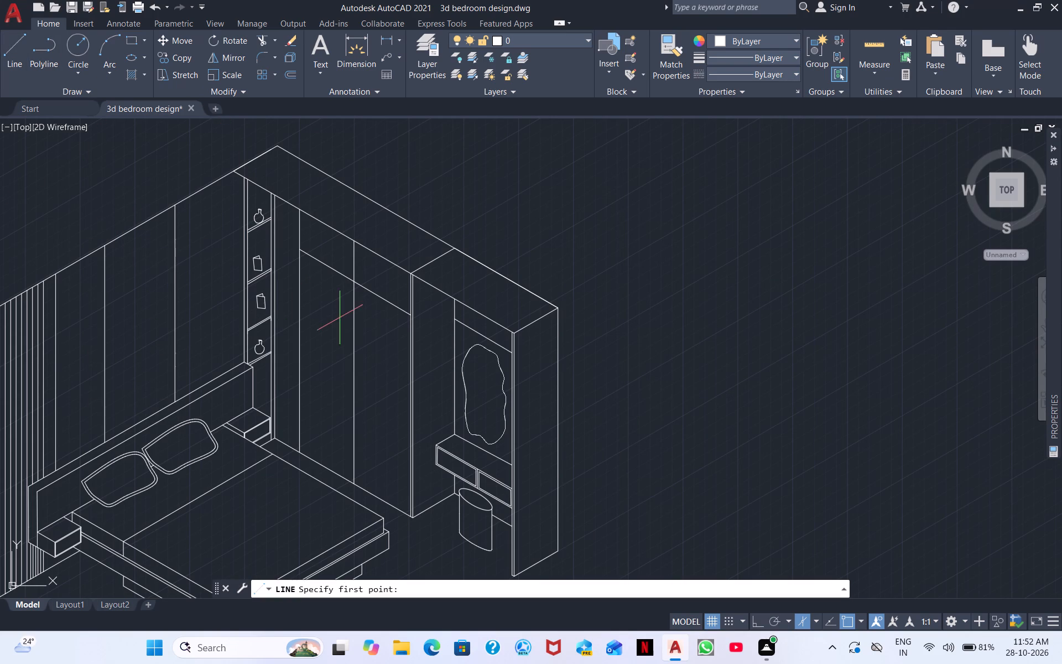
scroll(338, 319, up, 2)
middle_drag(353, 327, 340, 199)
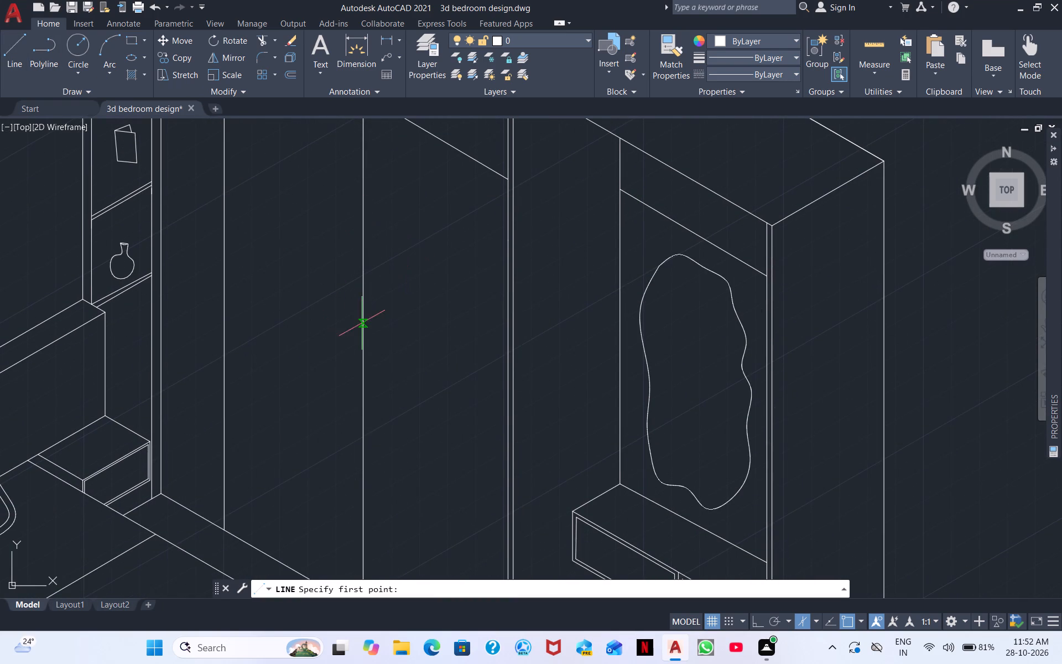
click(371, 315)
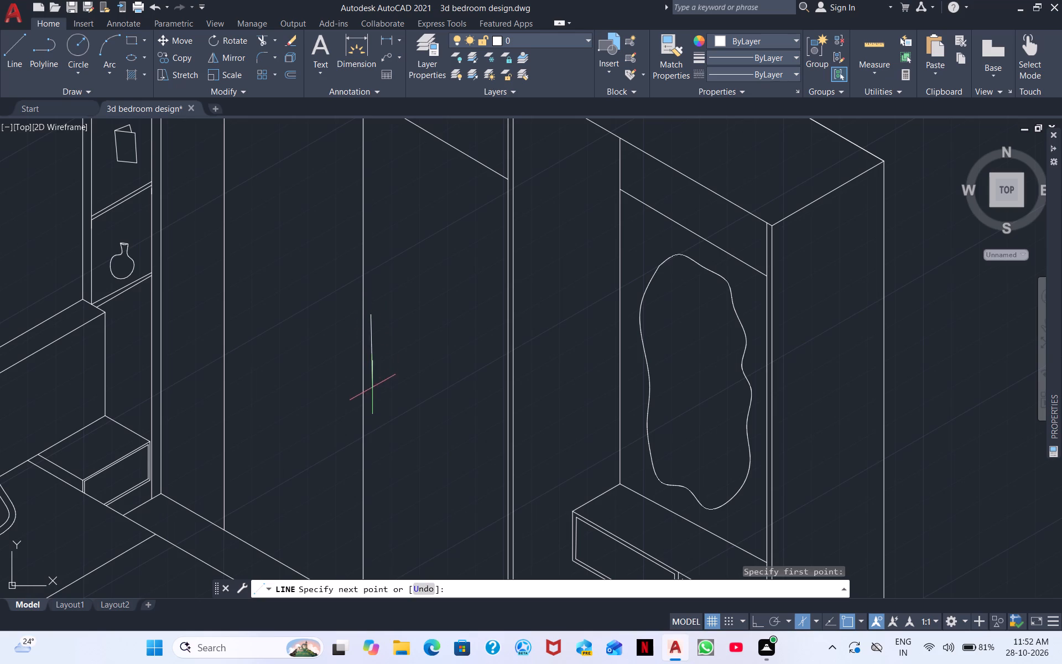
click(754, 619)
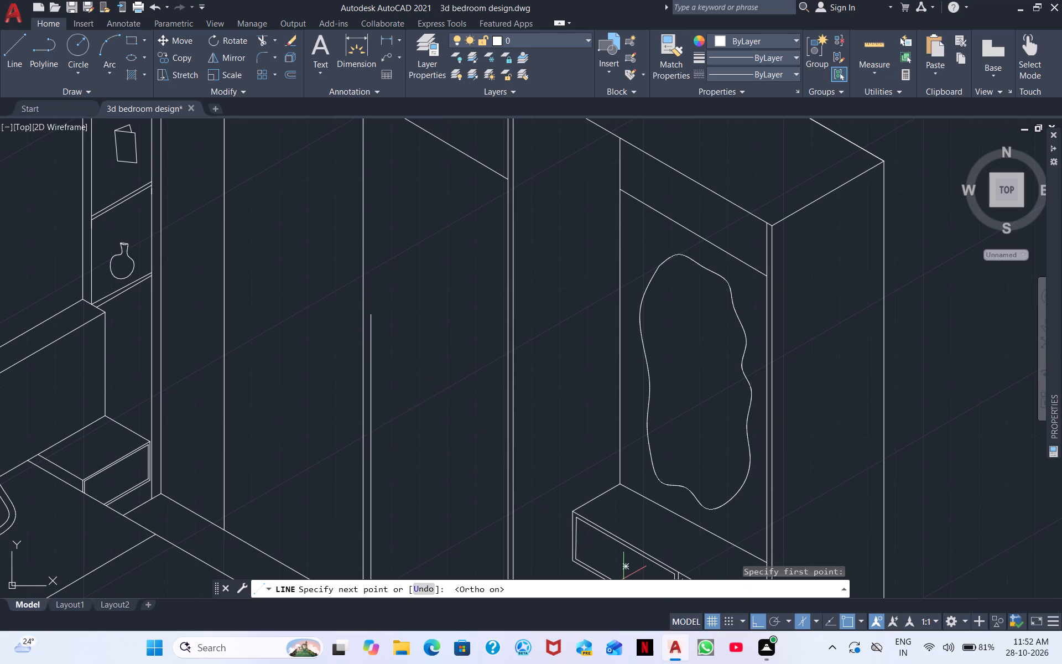
click(371, 372)
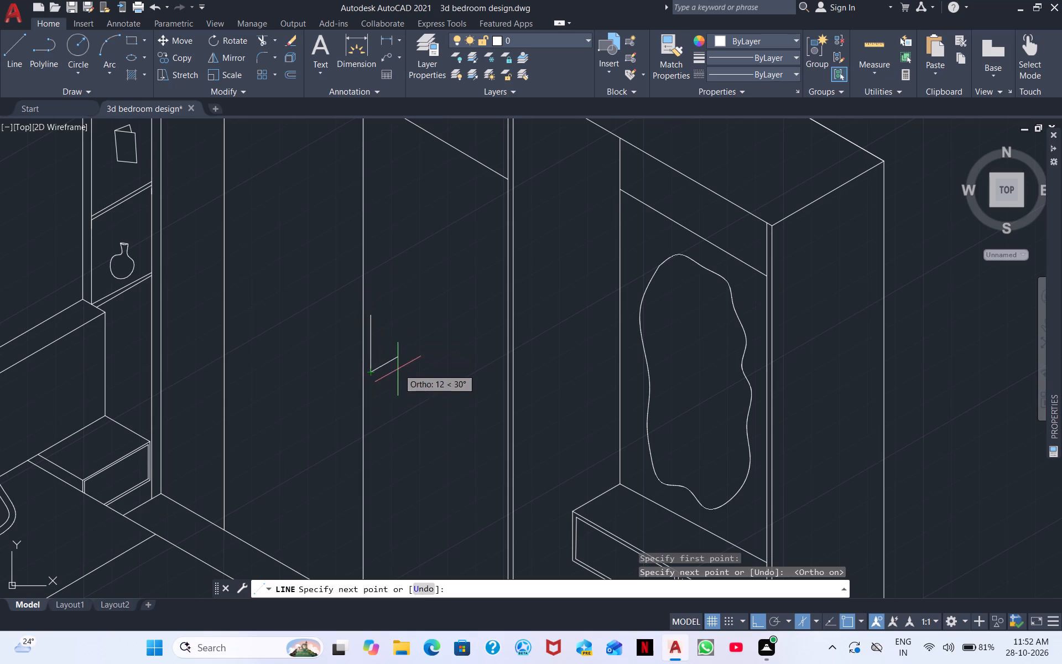
scroll(392, 374, up, 4)
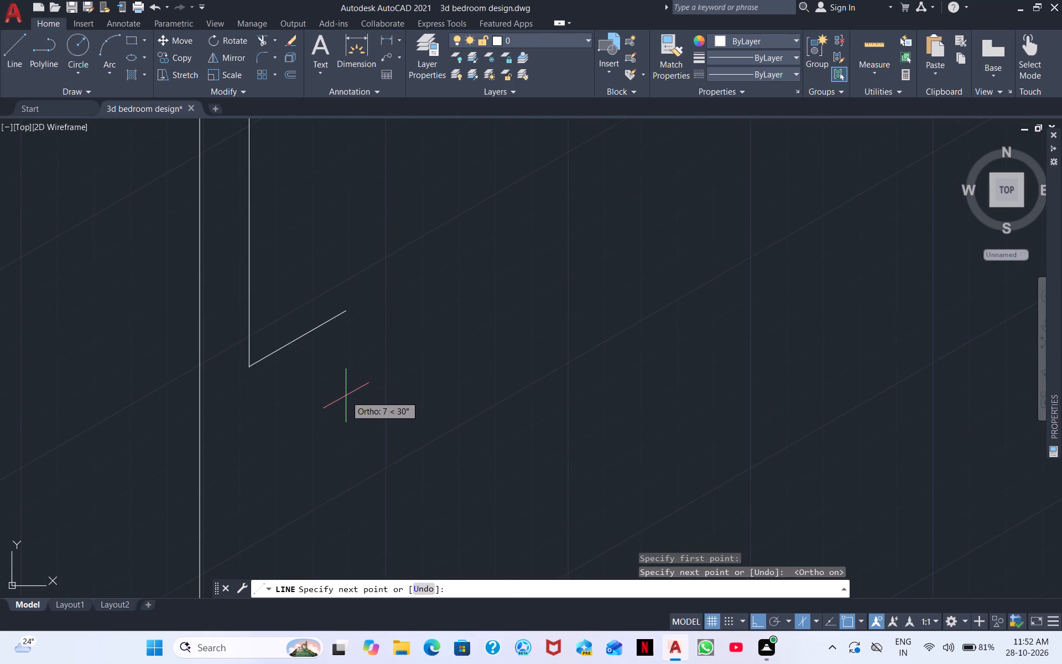
key(ctrl+F5)
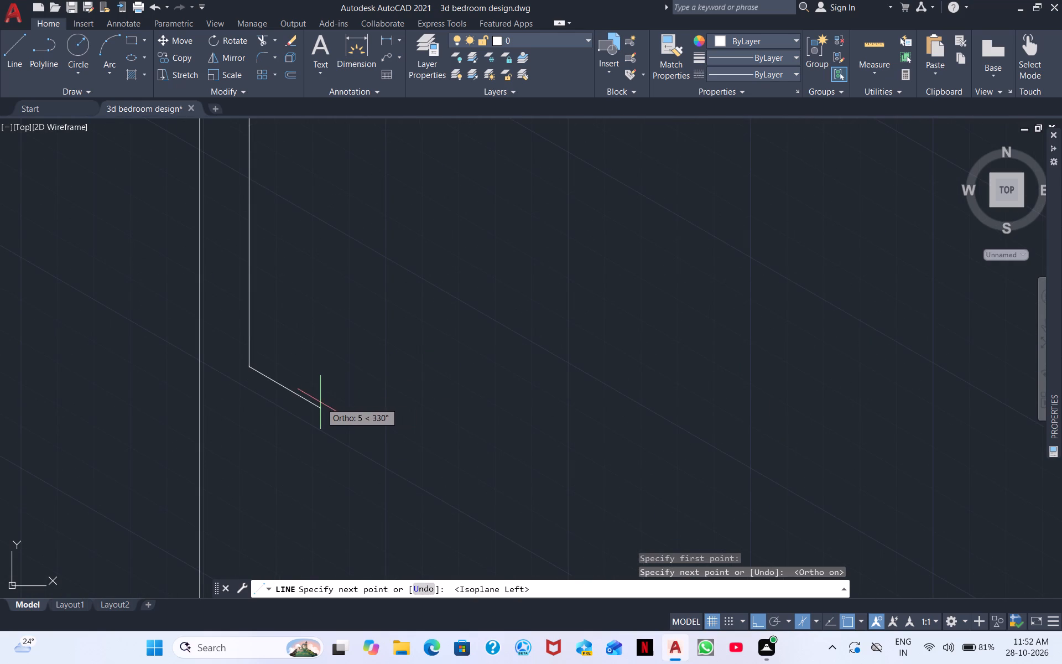
click(275, 380)
middle_drag(259, 284, 261, 517)
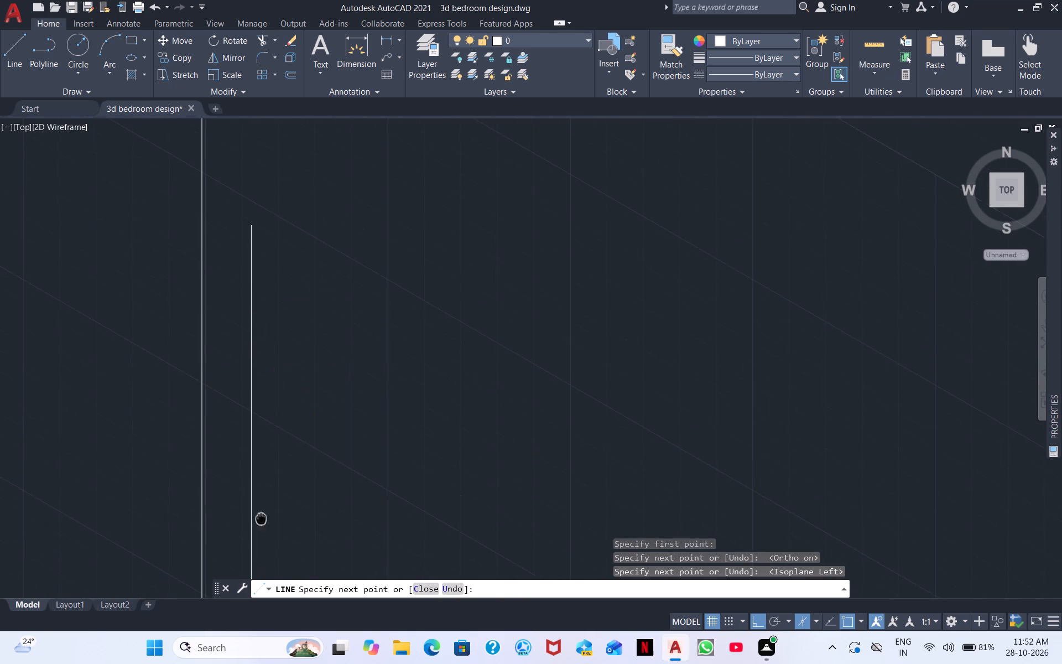
middle_drag(261, 517, 261, 518)
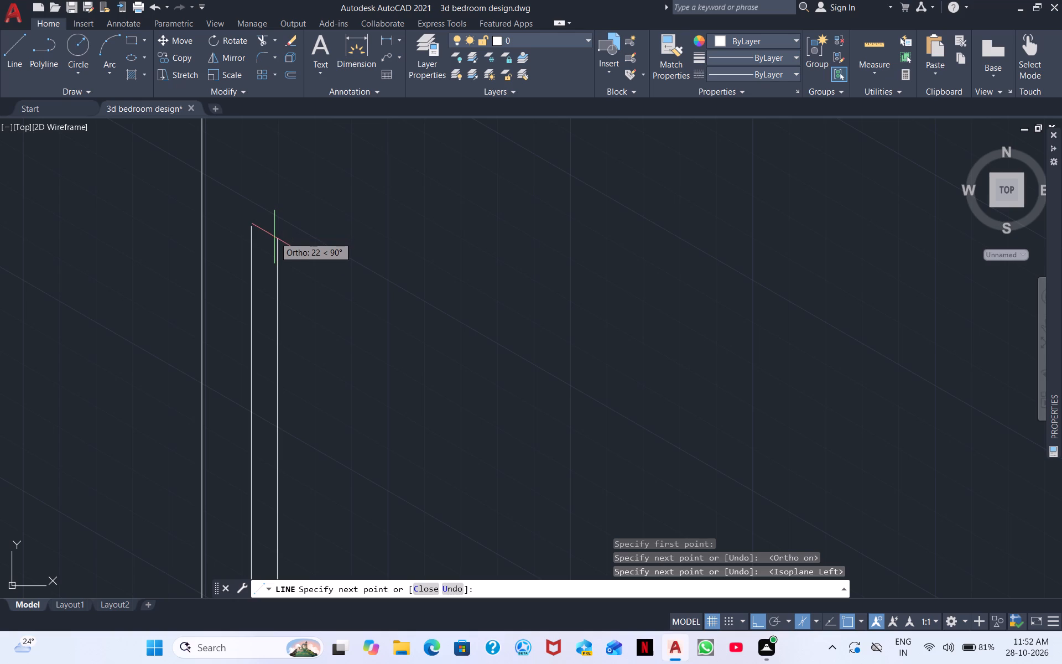
click(273, 226)
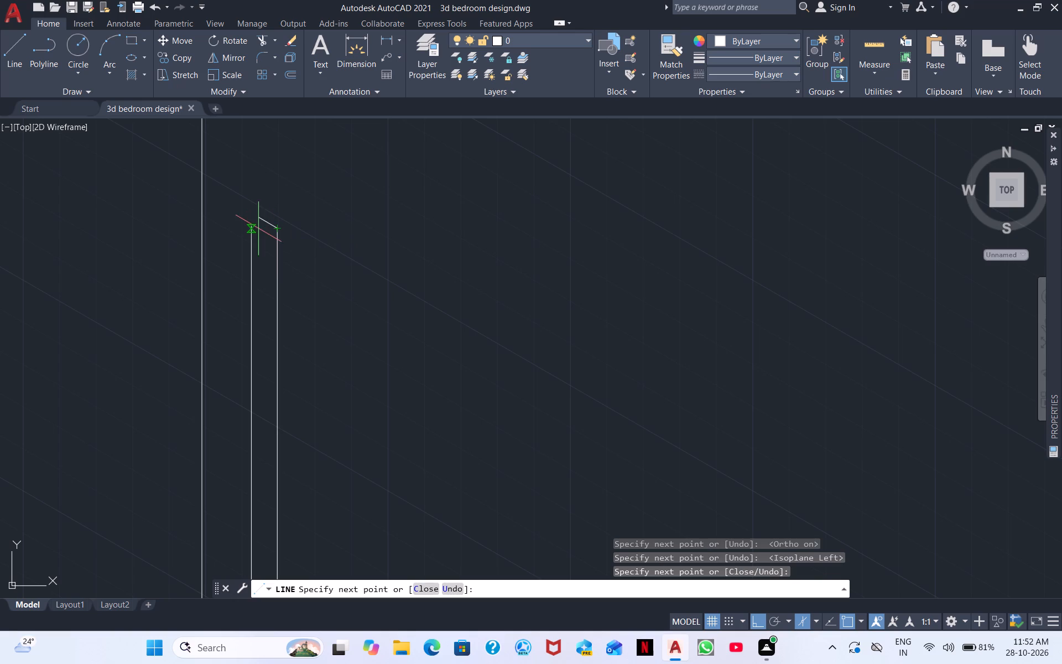
click(251, 229)
key(Escape)
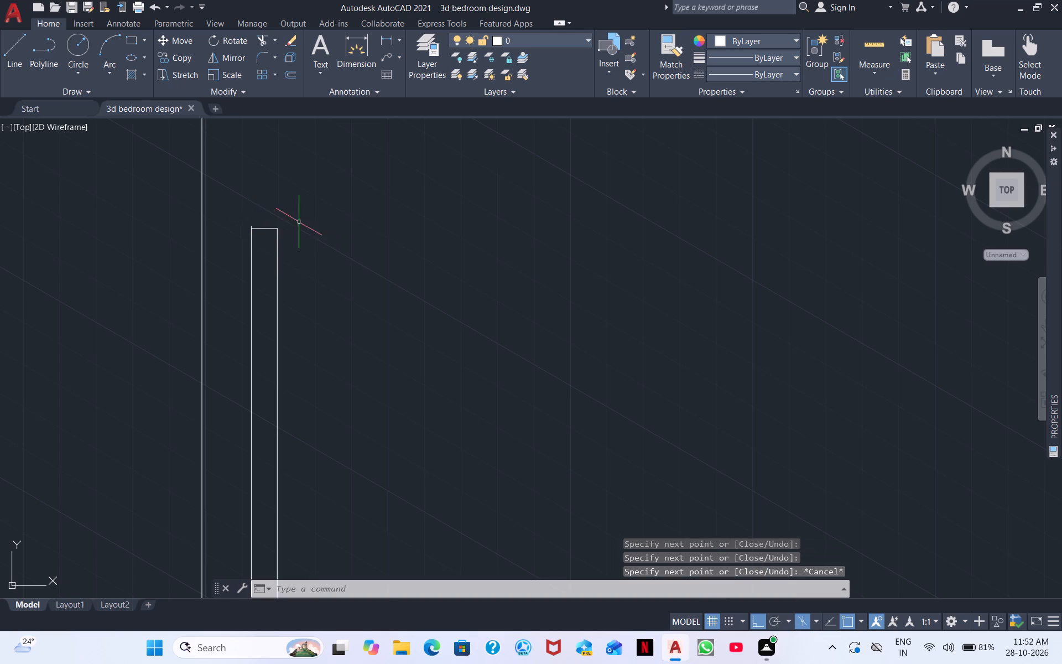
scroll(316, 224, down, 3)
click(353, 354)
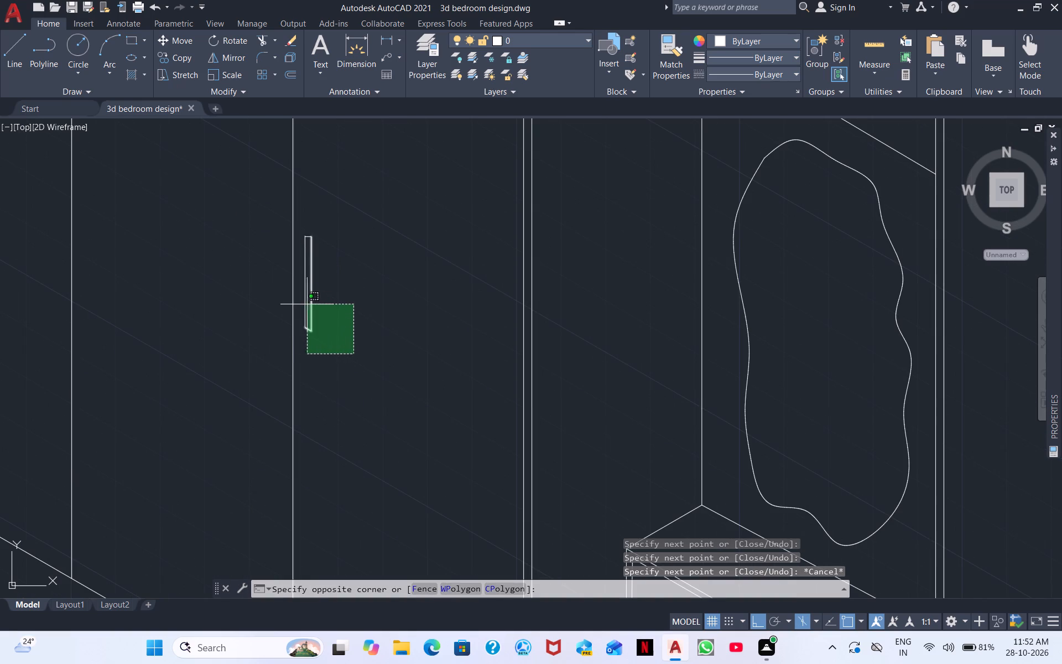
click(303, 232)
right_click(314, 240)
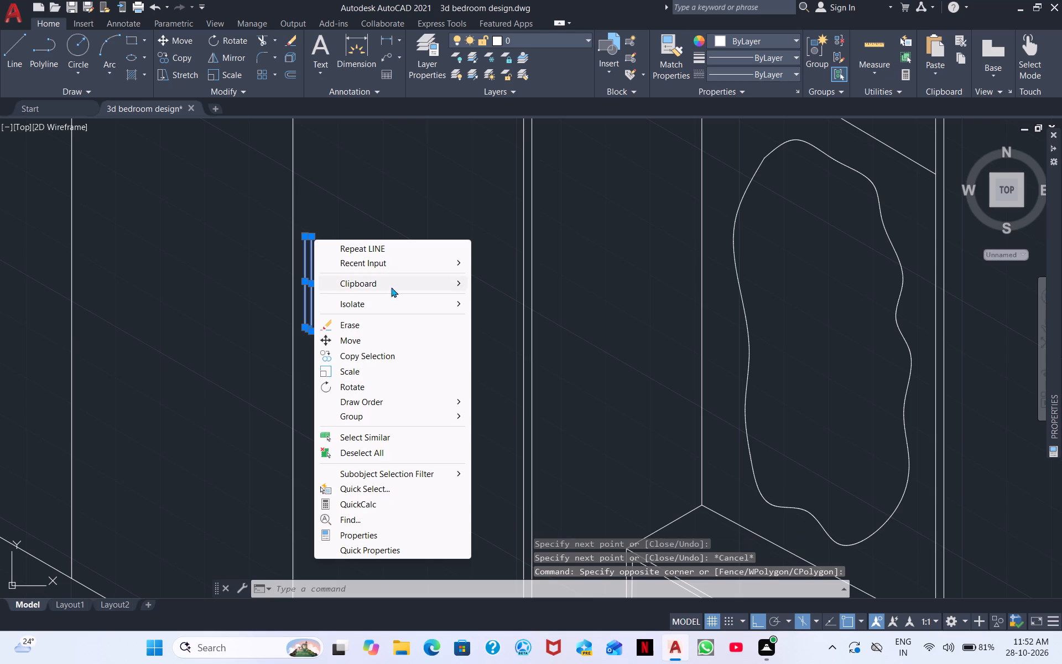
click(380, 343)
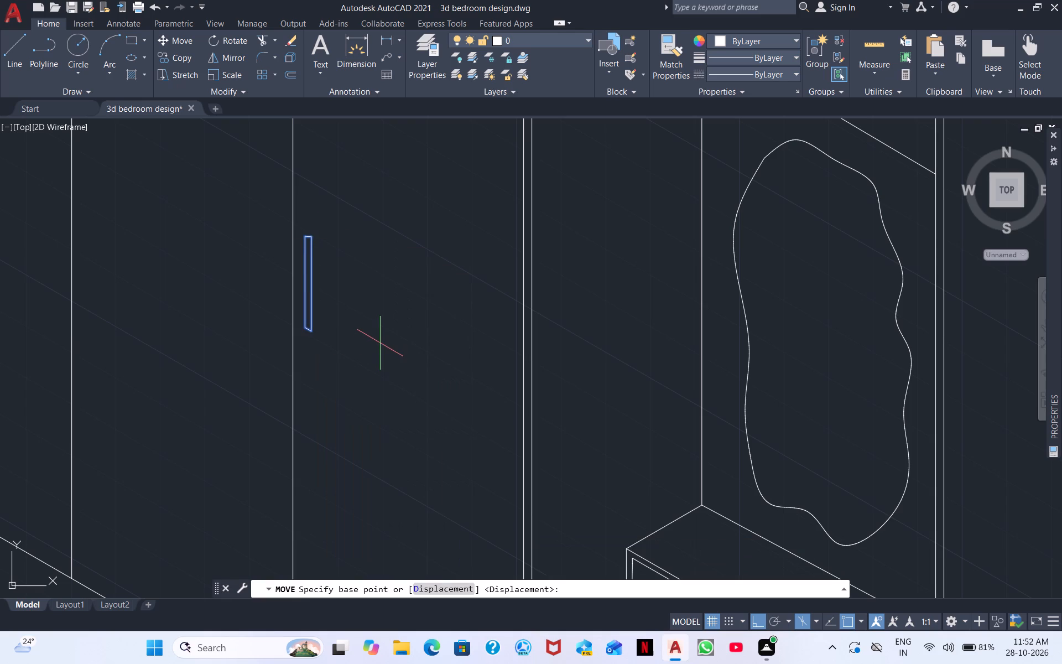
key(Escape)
Copy the four-line door handle across the centre seam onto the adjoining wardrobe door, along the isometric direction.
click(376, 344)
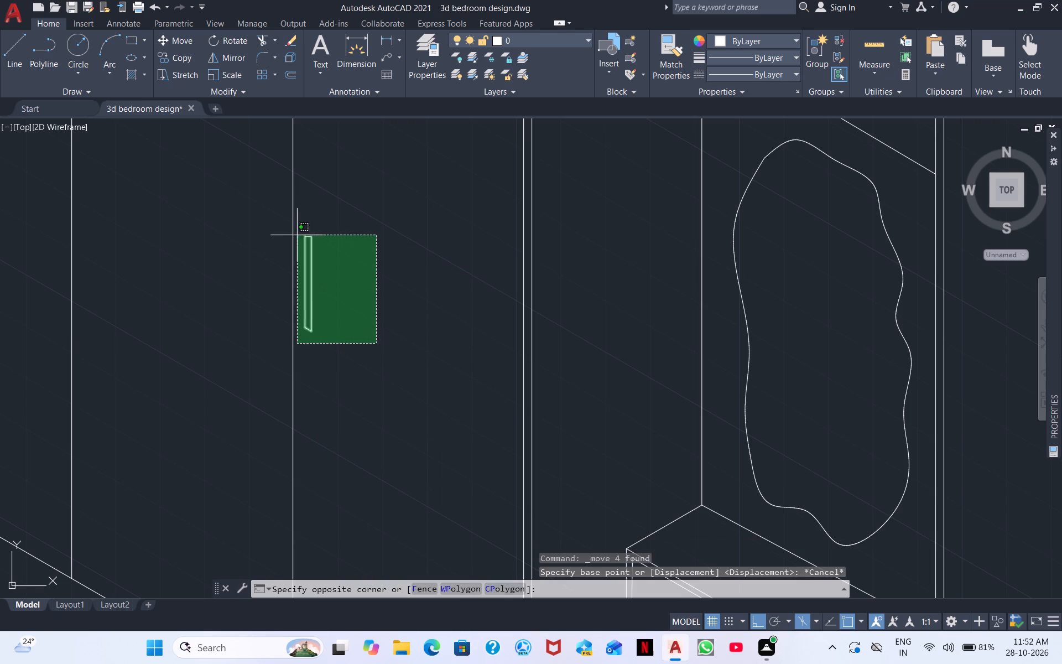
click(301, 231)
right_drag(333, 272, 331, 287)
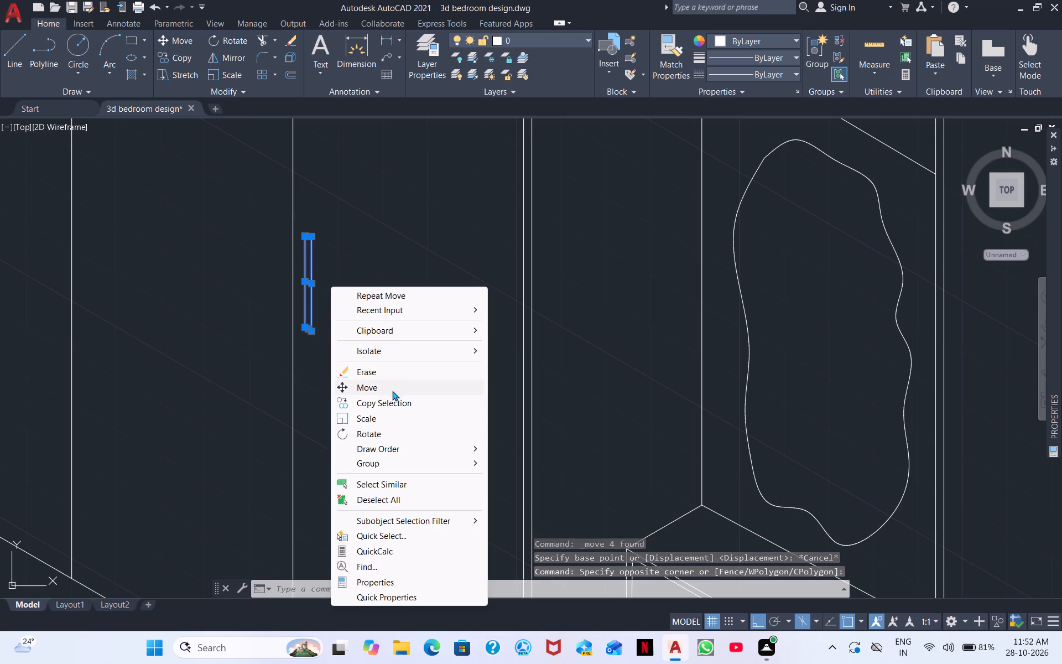
click(387, 403)
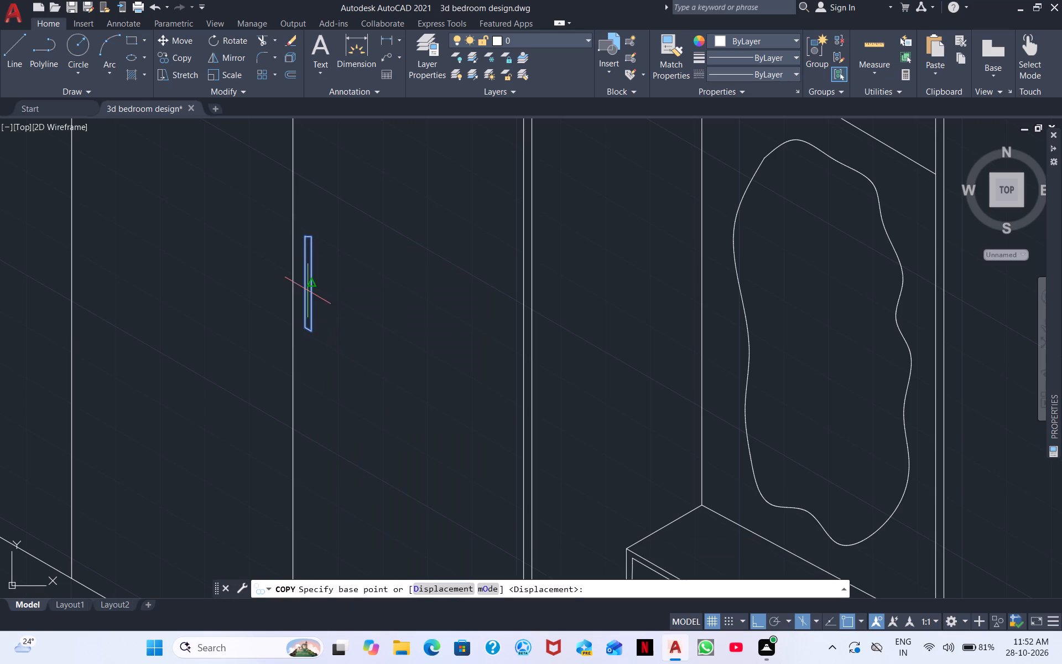
click(306, 287)
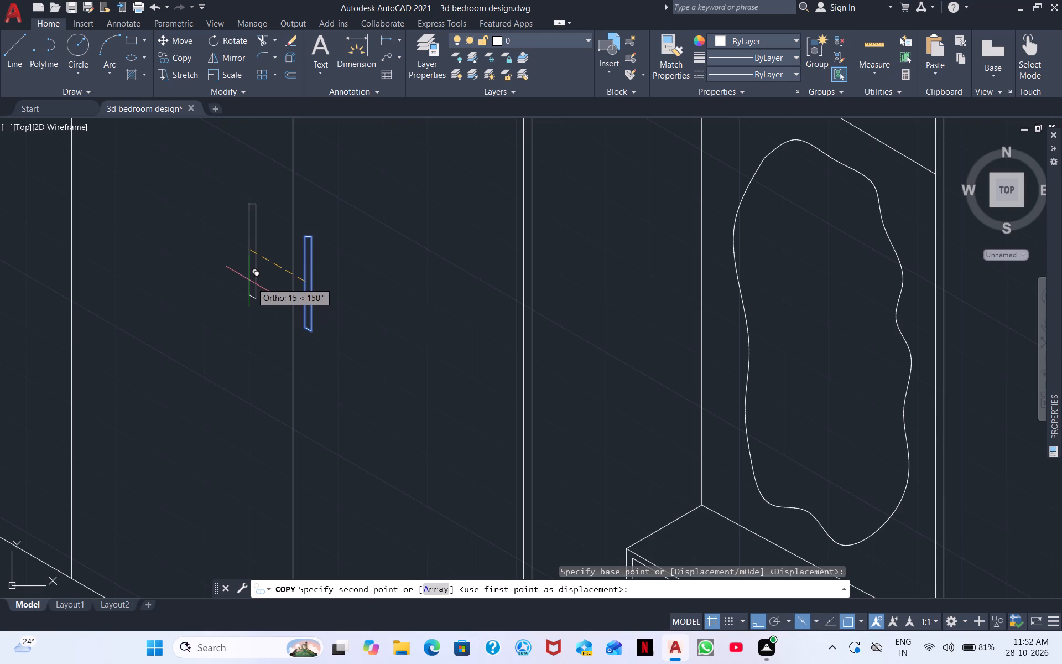
scroll(261, 282, down, 1)
middle_drag(269, 314, 313, 406)
scroll(293, 386, up, 3)
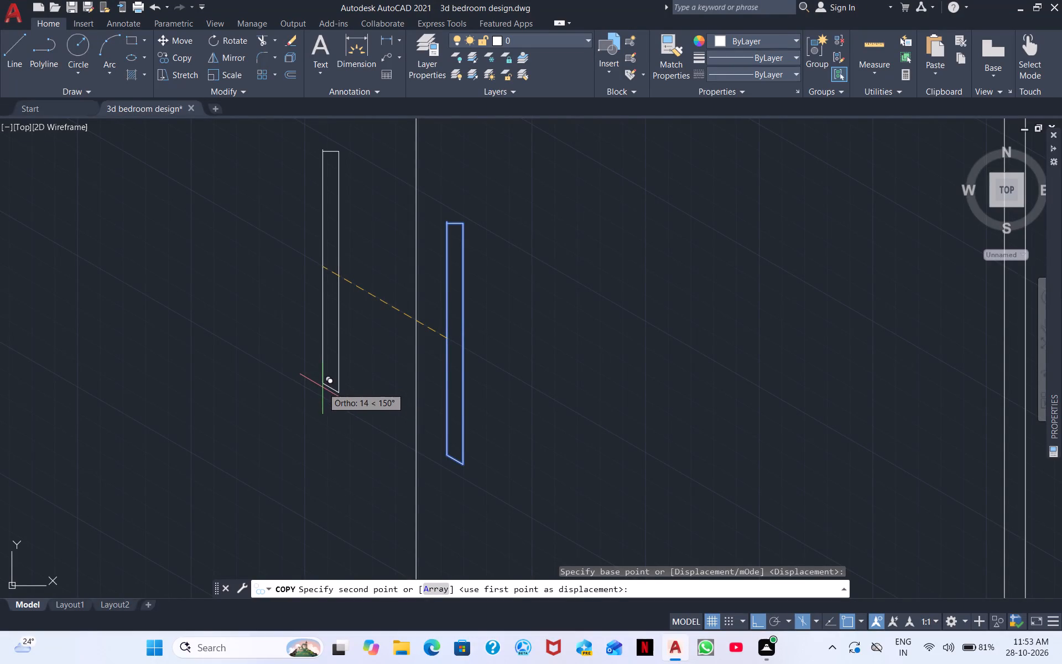
click(350, 373)
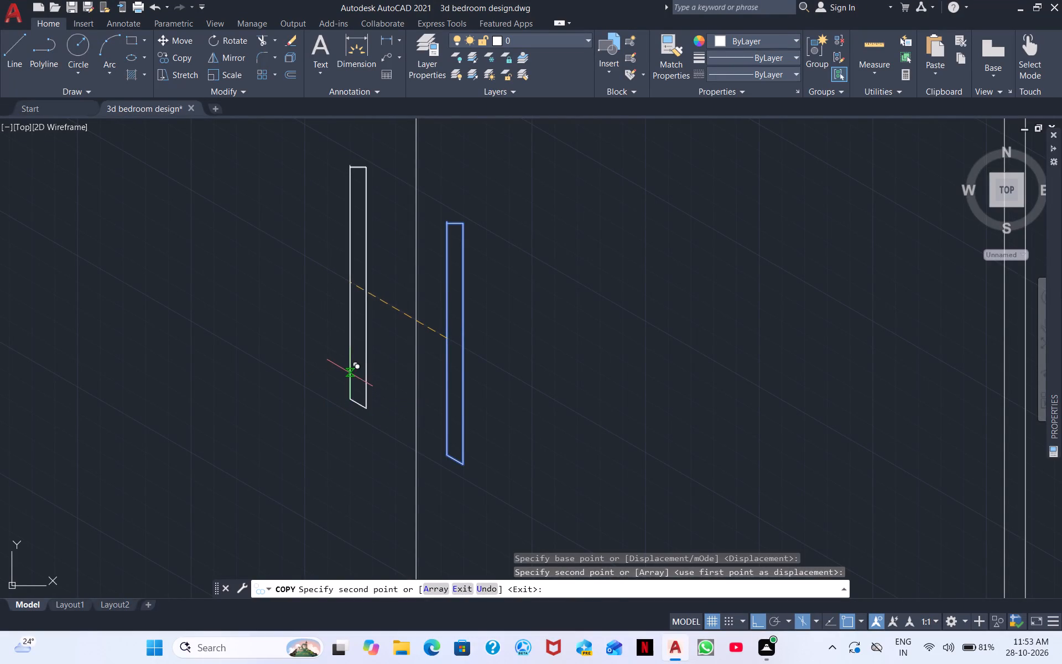
scroll(349, 373, down, 2)
key(Escape)
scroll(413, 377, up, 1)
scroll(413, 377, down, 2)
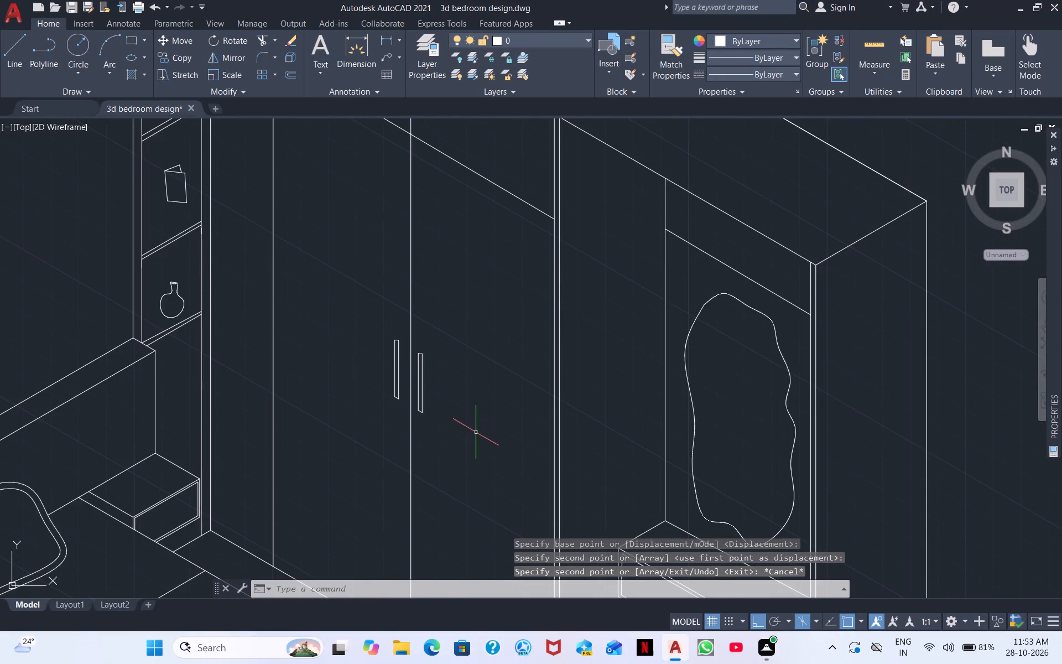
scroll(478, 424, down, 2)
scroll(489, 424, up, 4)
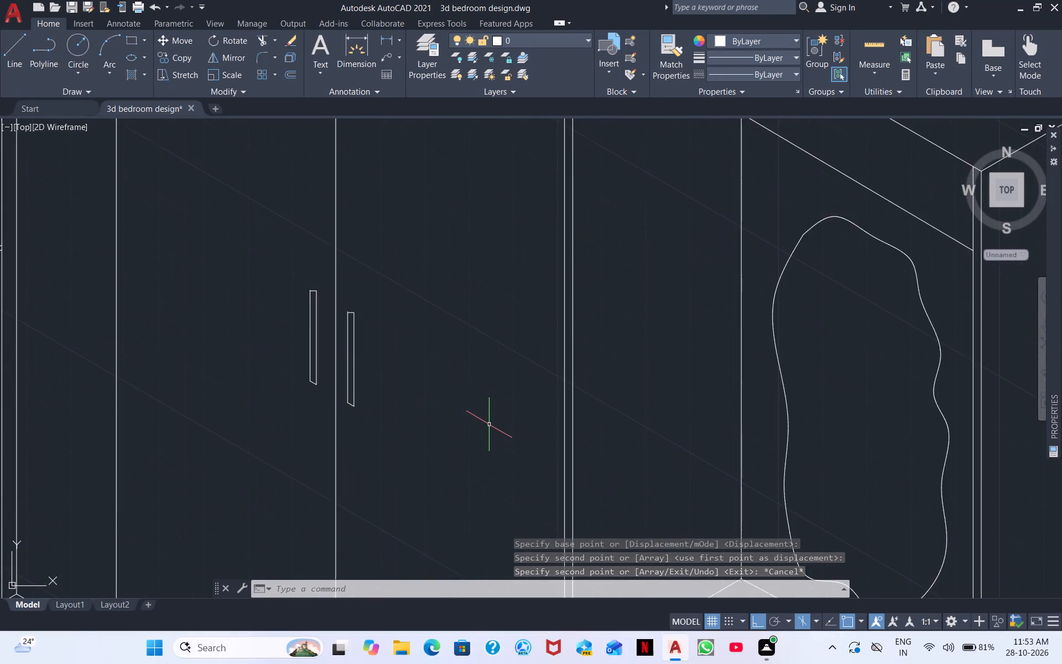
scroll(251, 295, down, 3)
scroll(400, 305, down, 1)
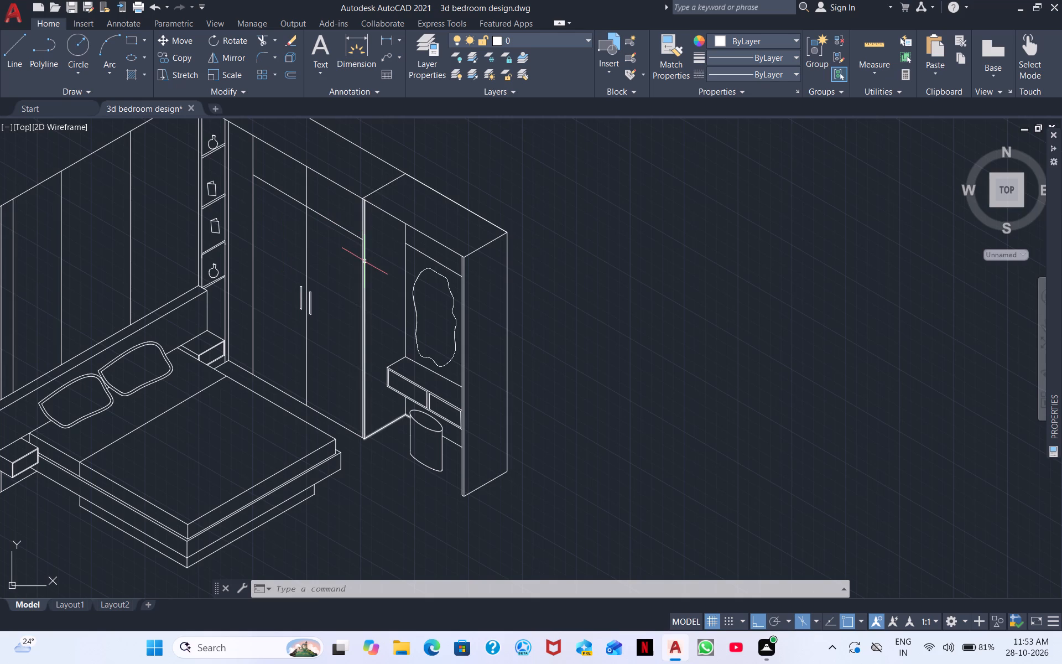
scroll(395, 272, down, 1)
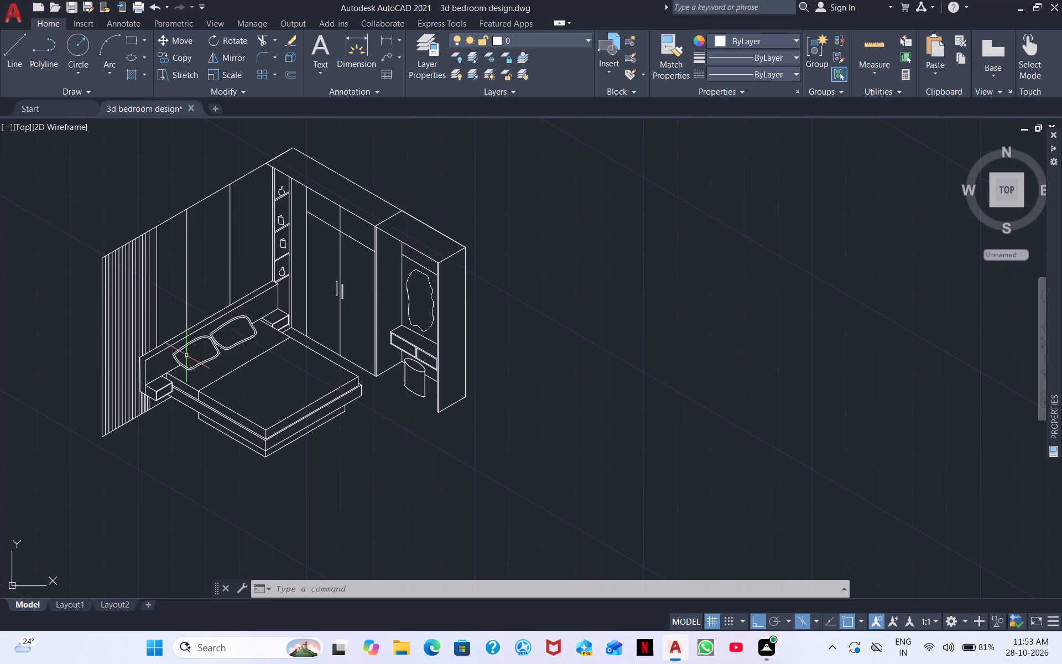
Erase two of the closely spaced vertical slat lines below the headboard, beside the front bedside unit.
scroll(219, 373, up, 3)
middle_drag(154, 345, 221, 167)
scroll(66, 322, up, 2)
middle_drag(39, 338, 160, 308)
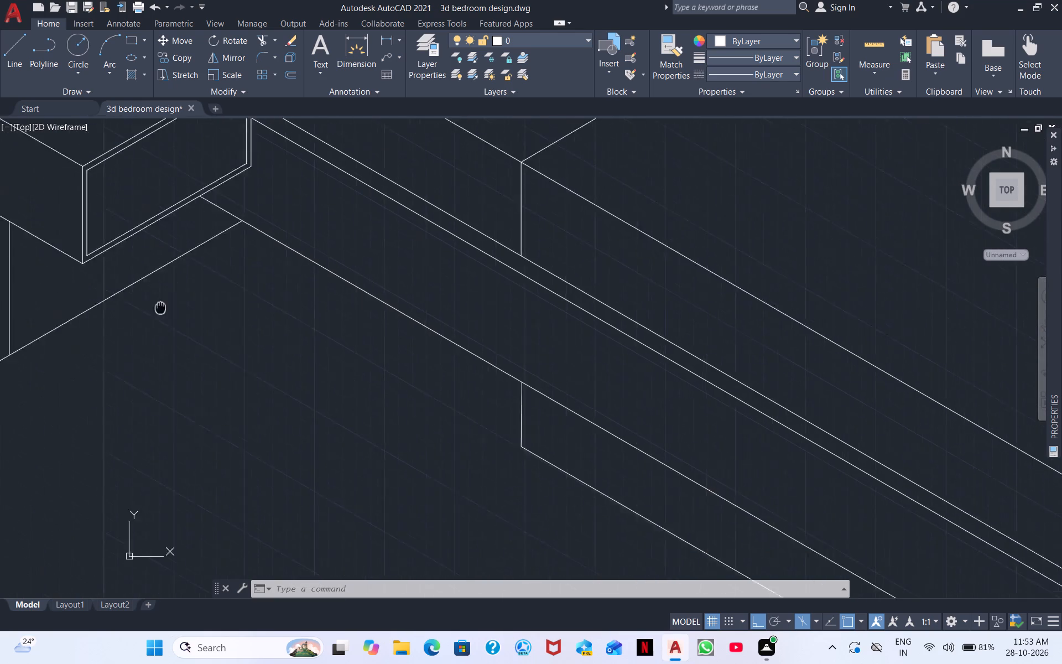
middle_drag(160, 308, 270, 282)
scroll(190, 308, down, 1)
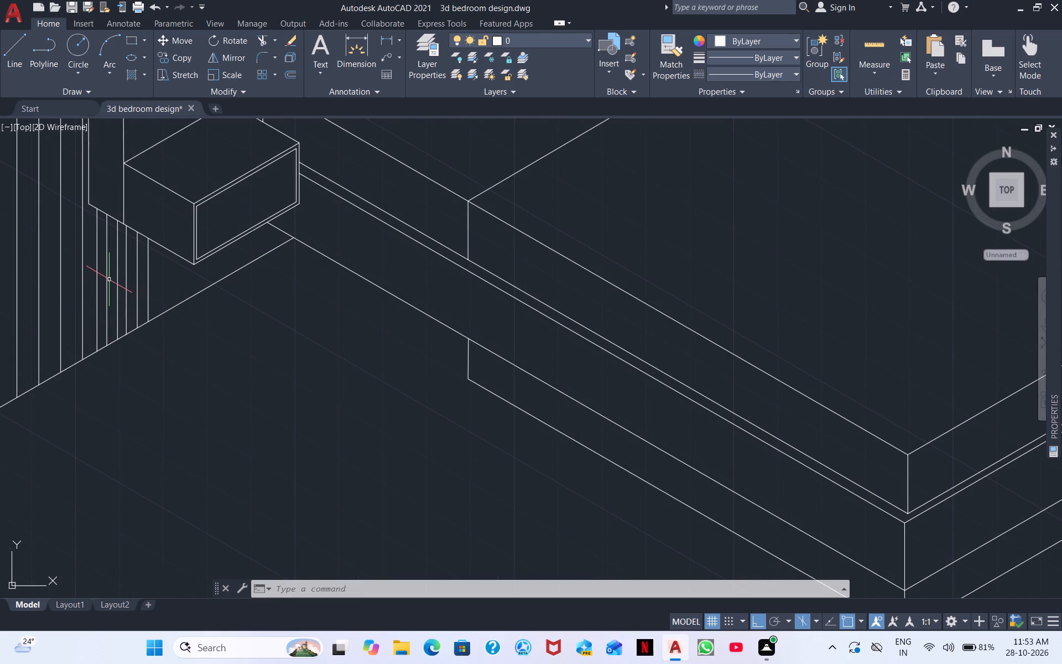
click(106, 284)
click(126, 279)
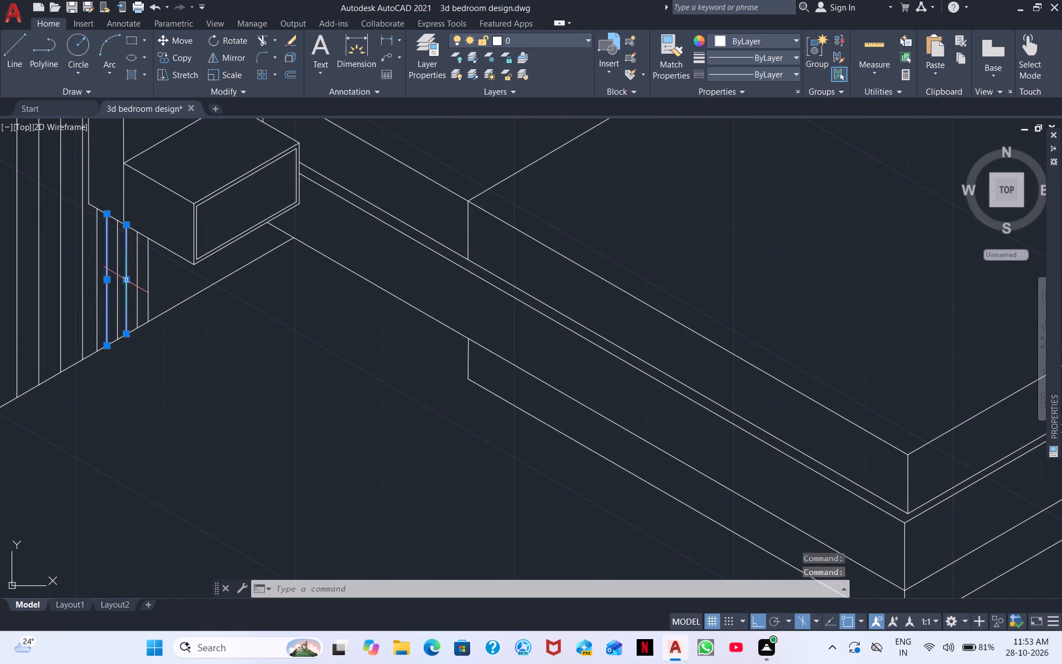
right_click(183, 347)
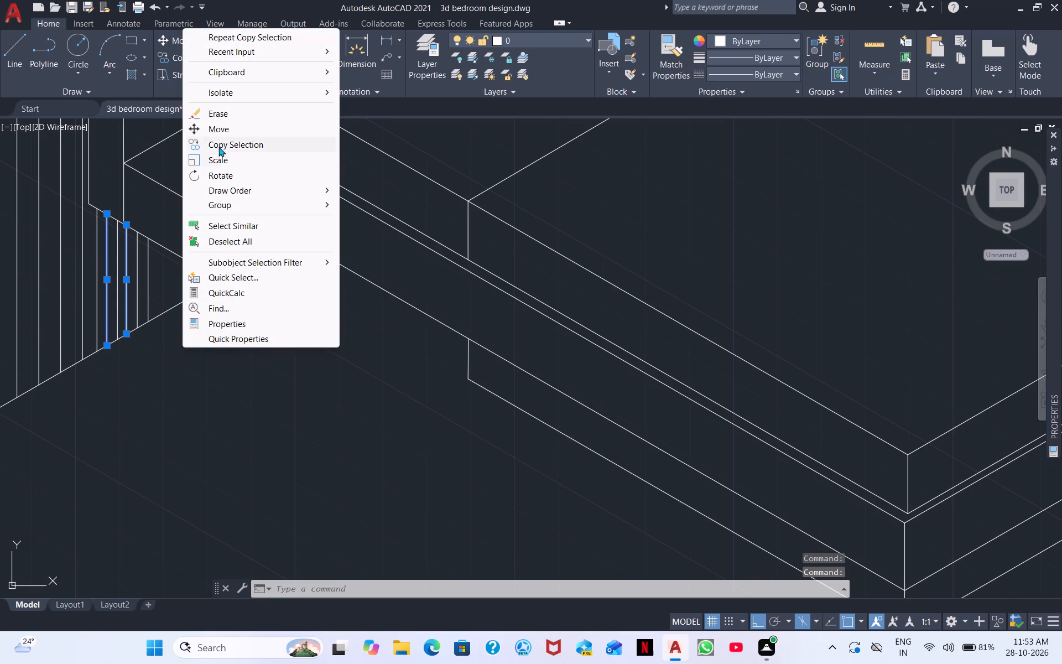
click(230, 111)
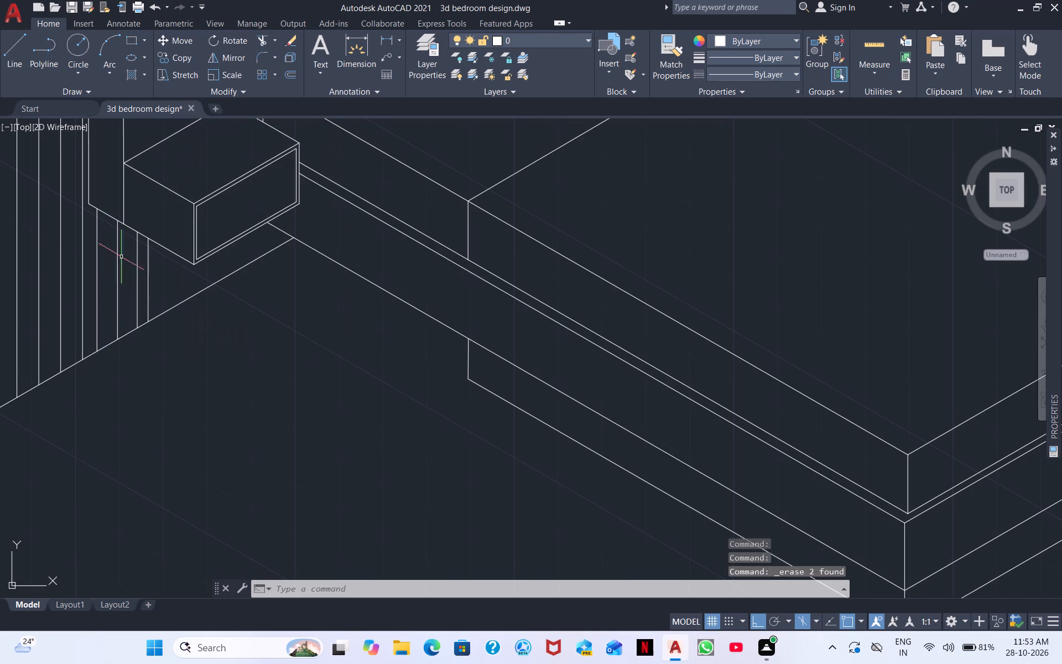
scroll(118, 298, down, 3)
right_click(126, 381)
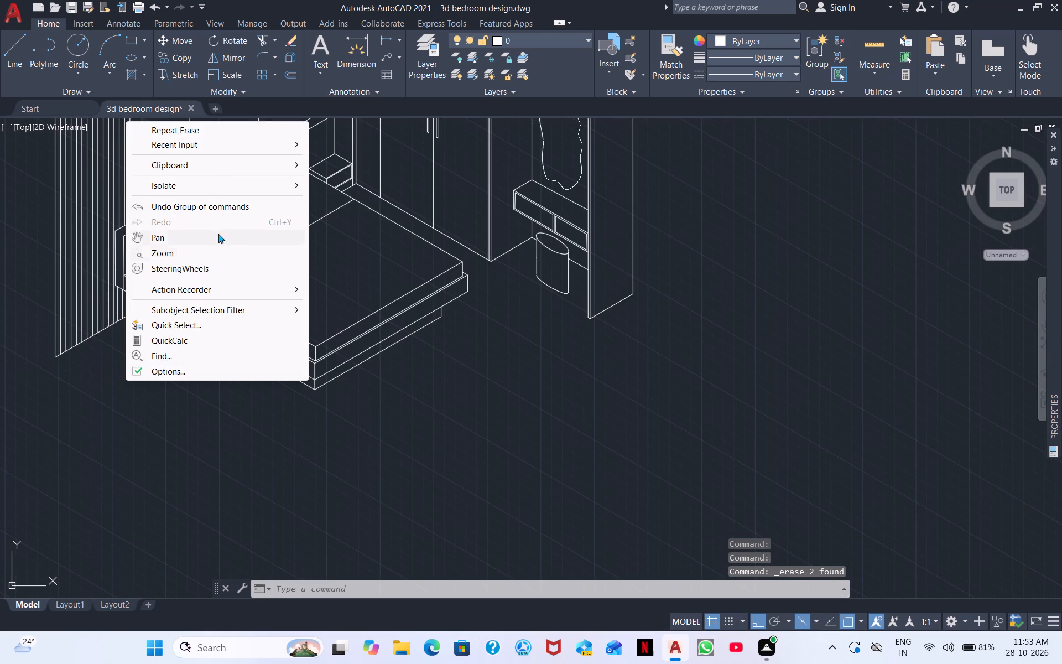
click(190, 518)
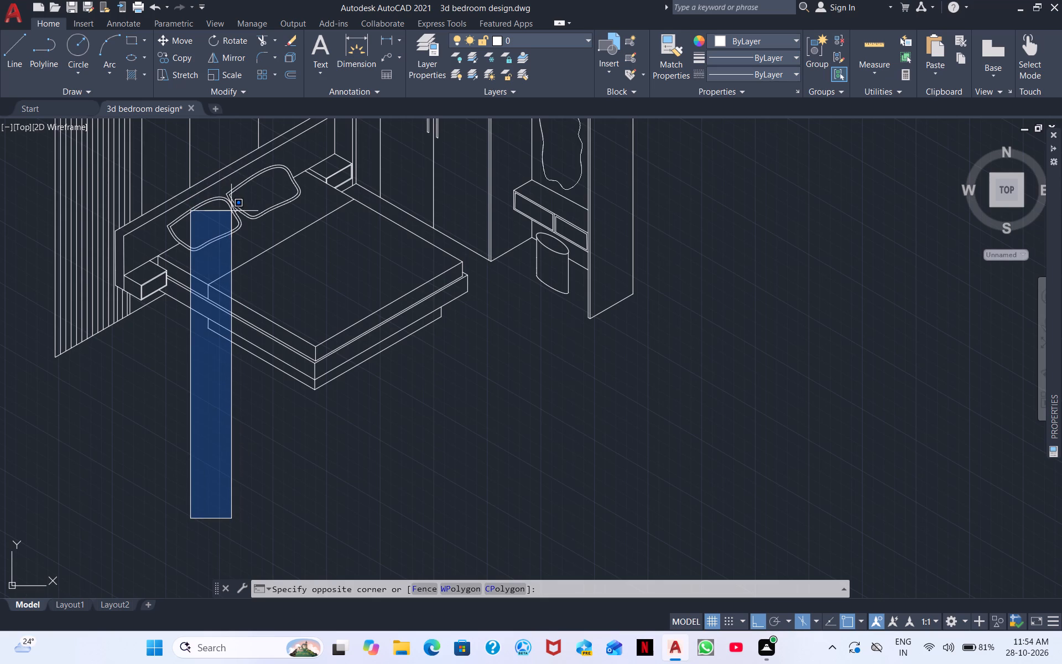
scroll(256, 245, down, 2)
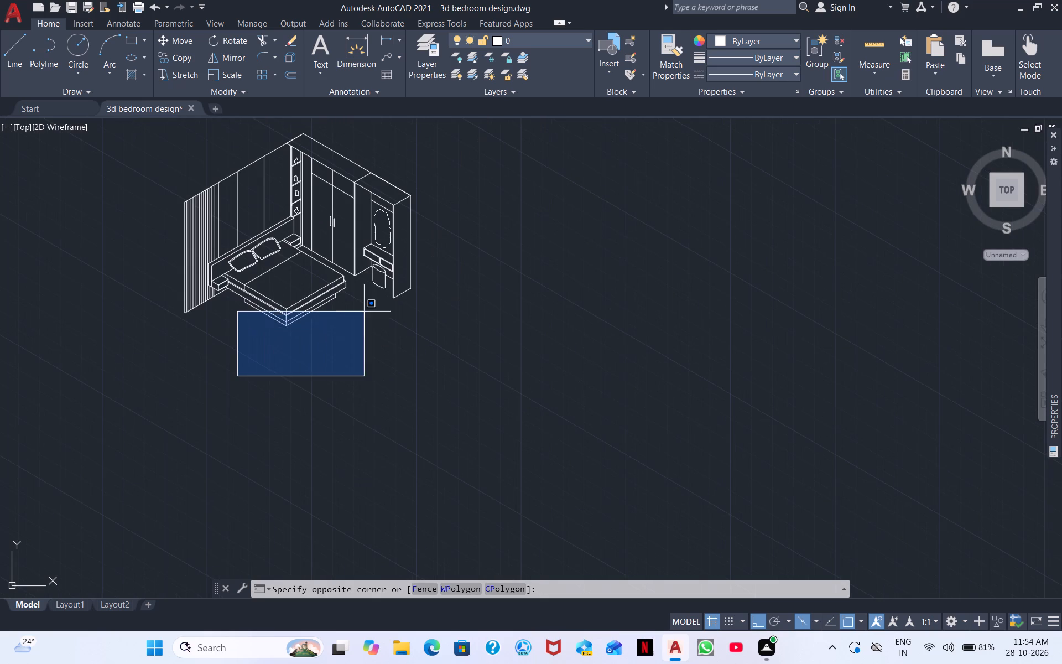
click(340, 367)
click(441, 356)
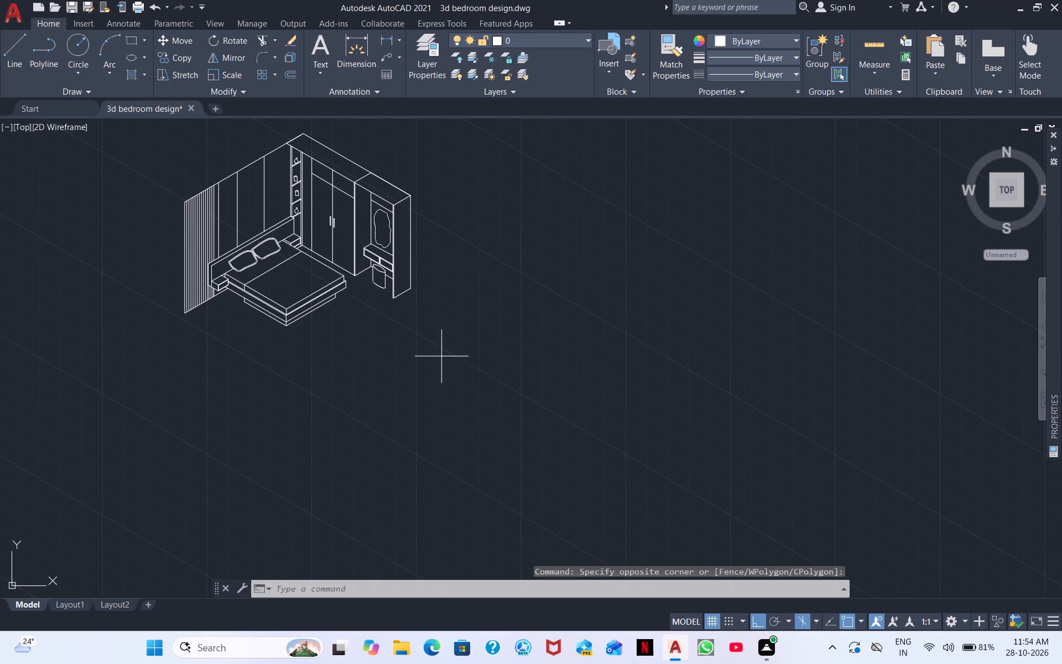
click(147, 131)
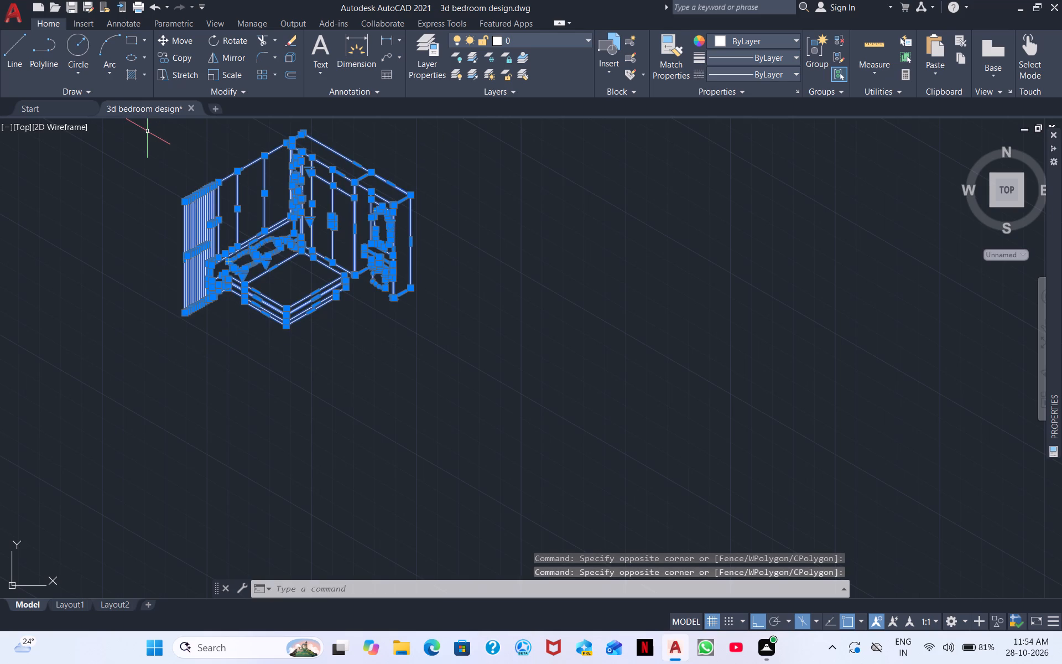
Save the bedroom drawing.
key(ctrl+s)
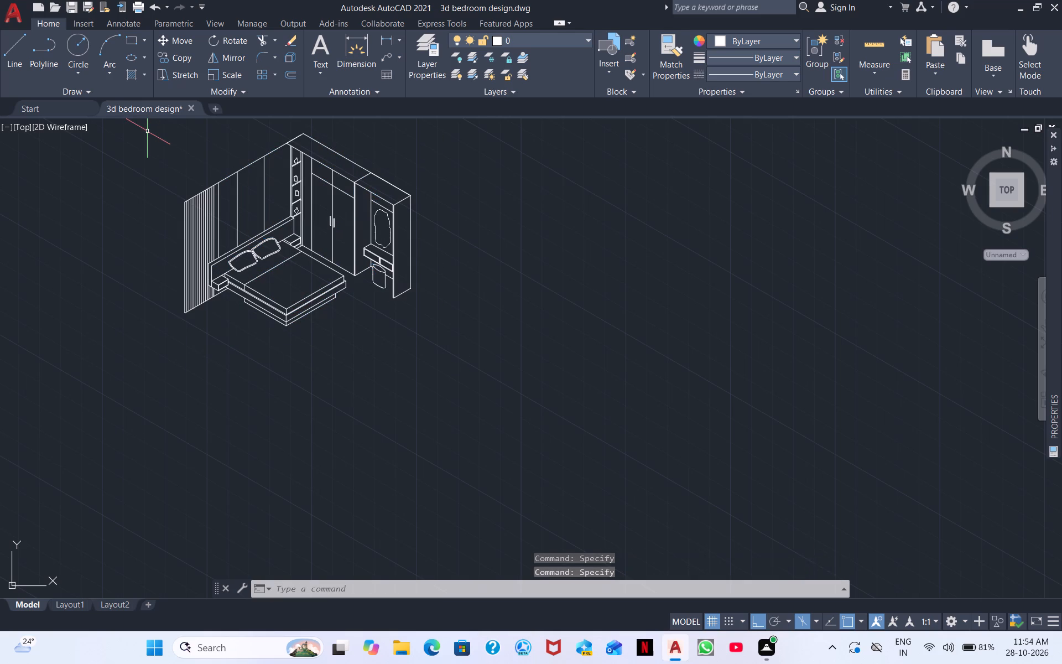
Examine the overall bedroom linework, then the wardrobe handles, dressing unit, drawers and stool up close.
scroll(507, 326, up, 1)
scroll(523, 336, down, 1)
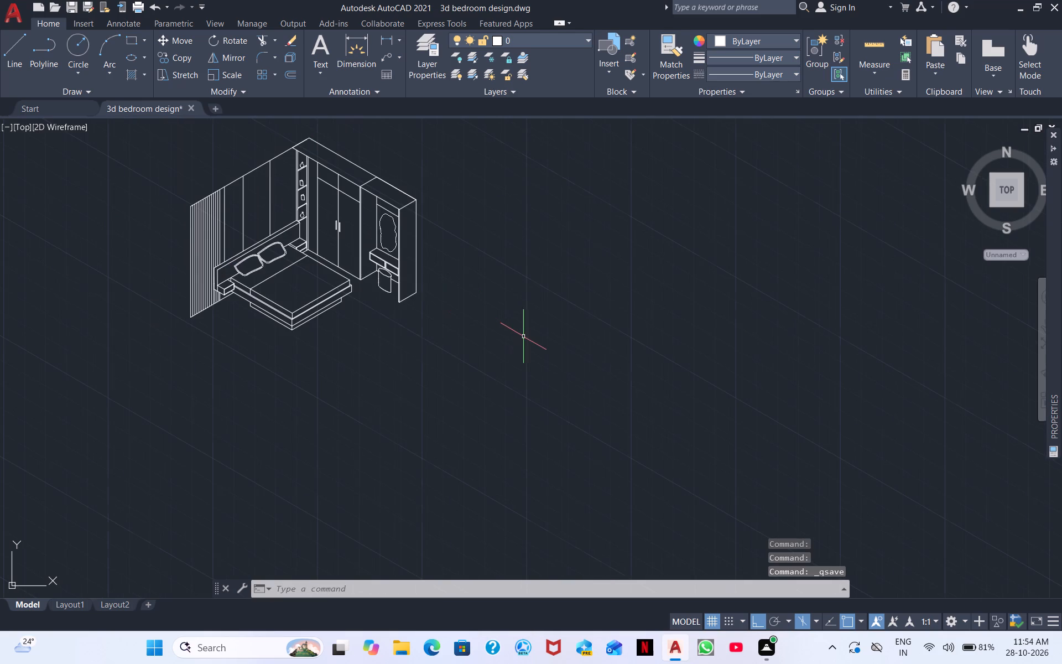
middle_drag(434, 361, 447, 265)
middle_drag(334, 291, 359, 453)
scroll(332, 344, up, 1)
scroll(476, 235, up, 2)
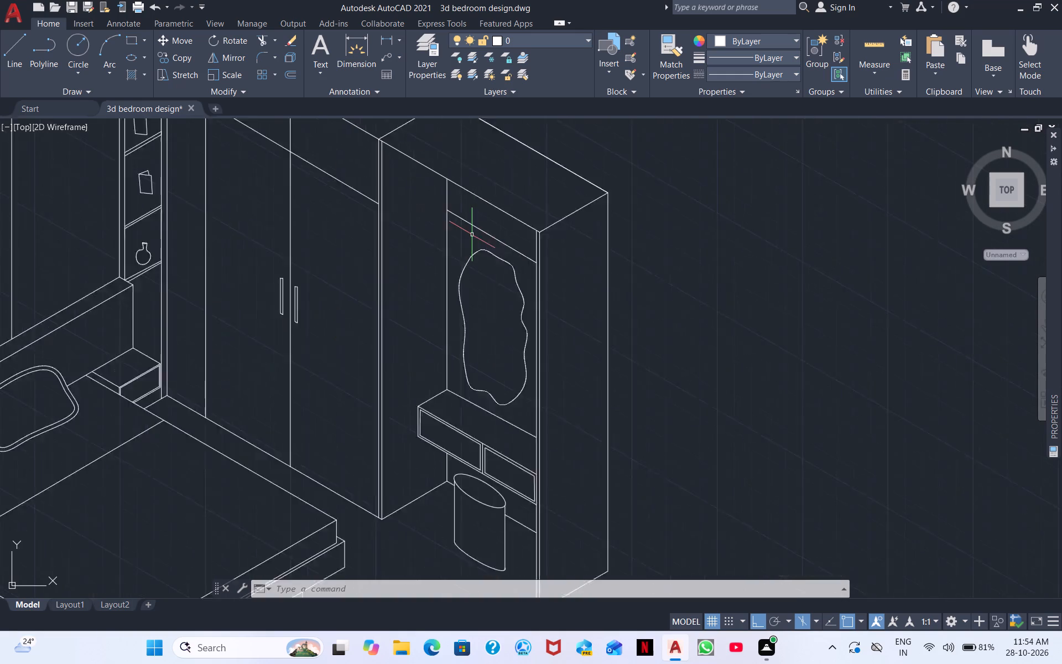
scroll(472, 235, up, 2)
scroll(468, 234, down, 2)
middle_drag(670, 422, 564, 277)
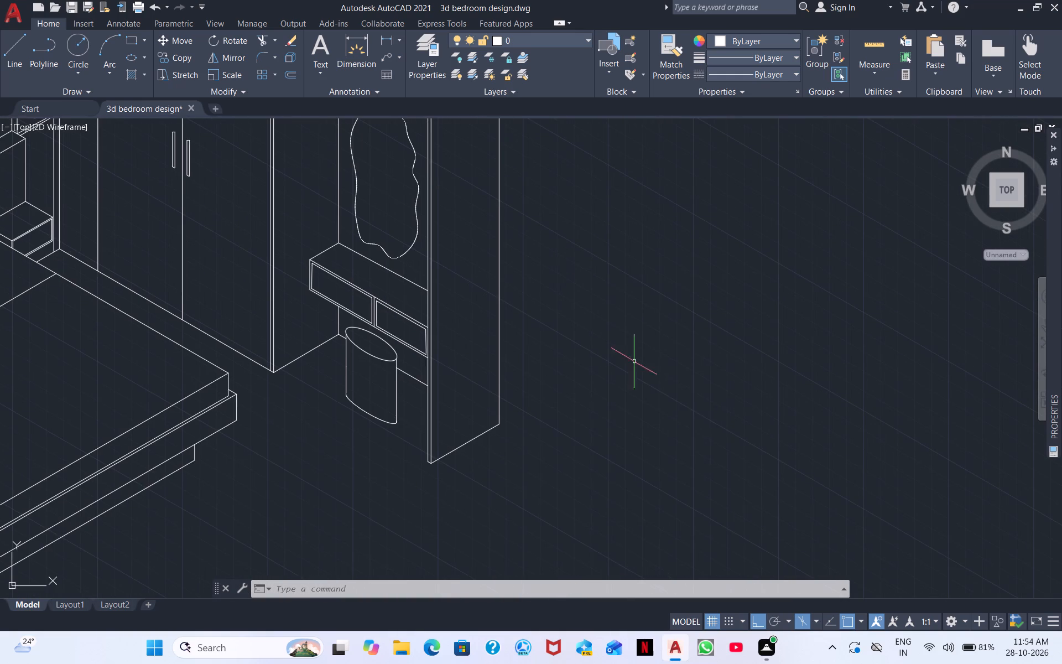
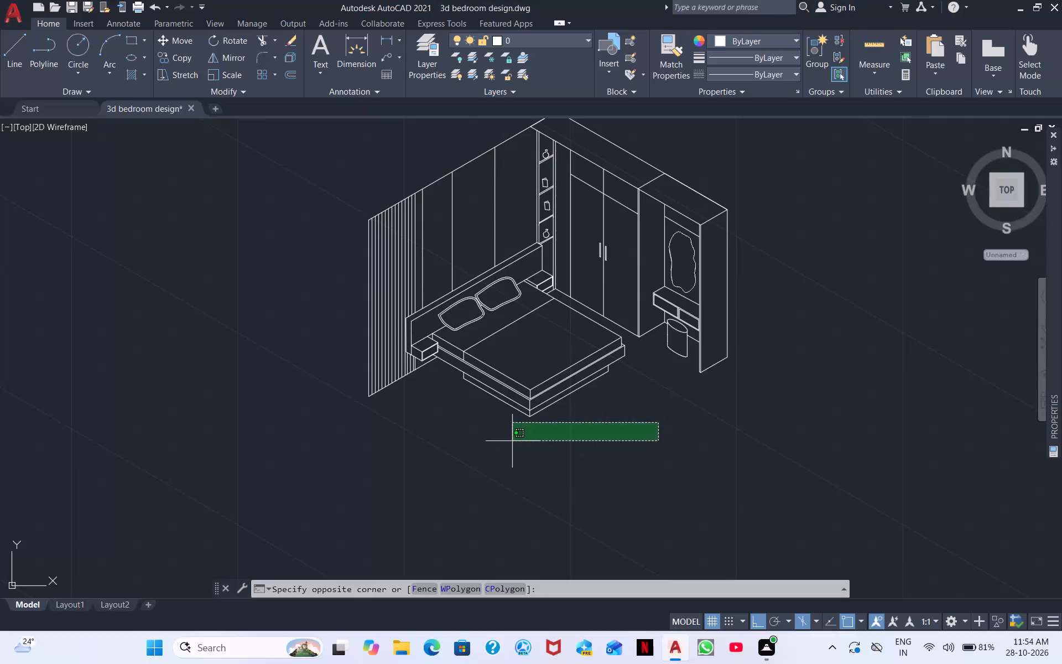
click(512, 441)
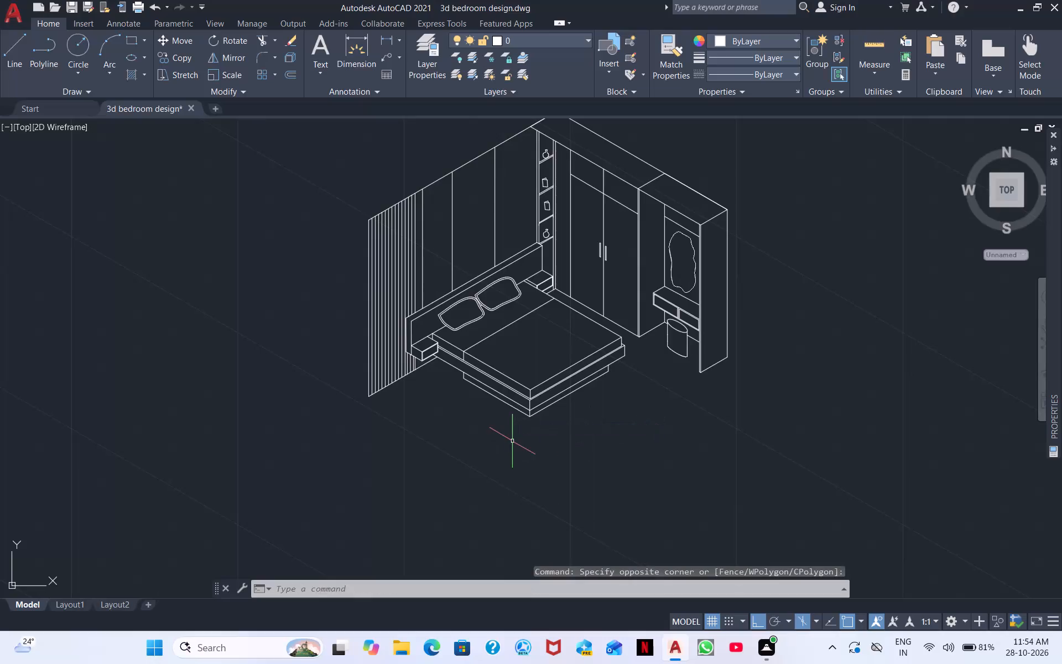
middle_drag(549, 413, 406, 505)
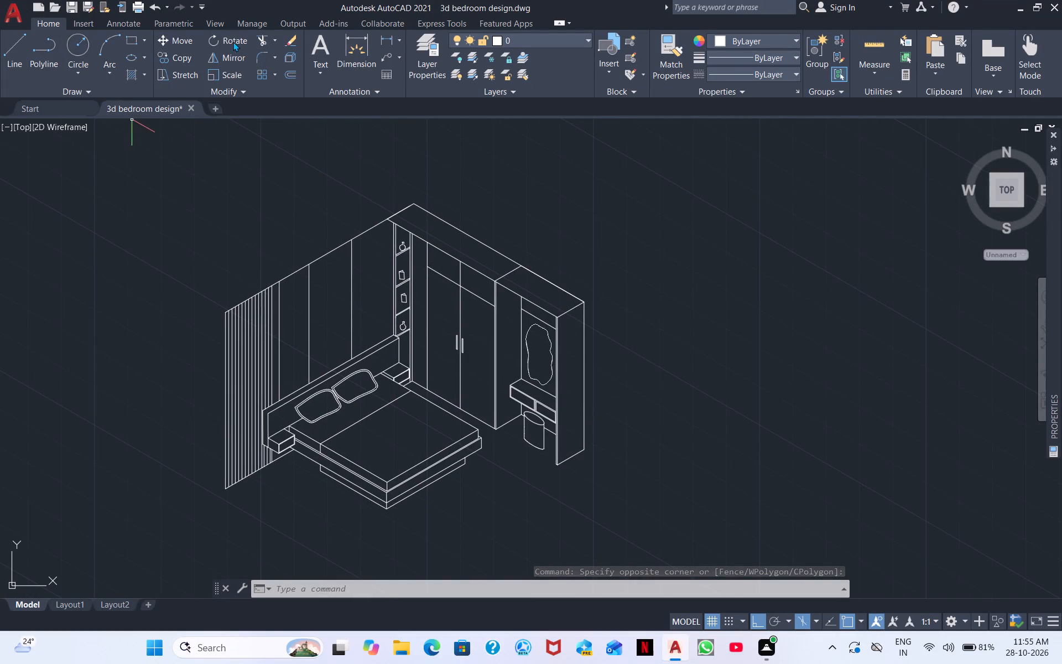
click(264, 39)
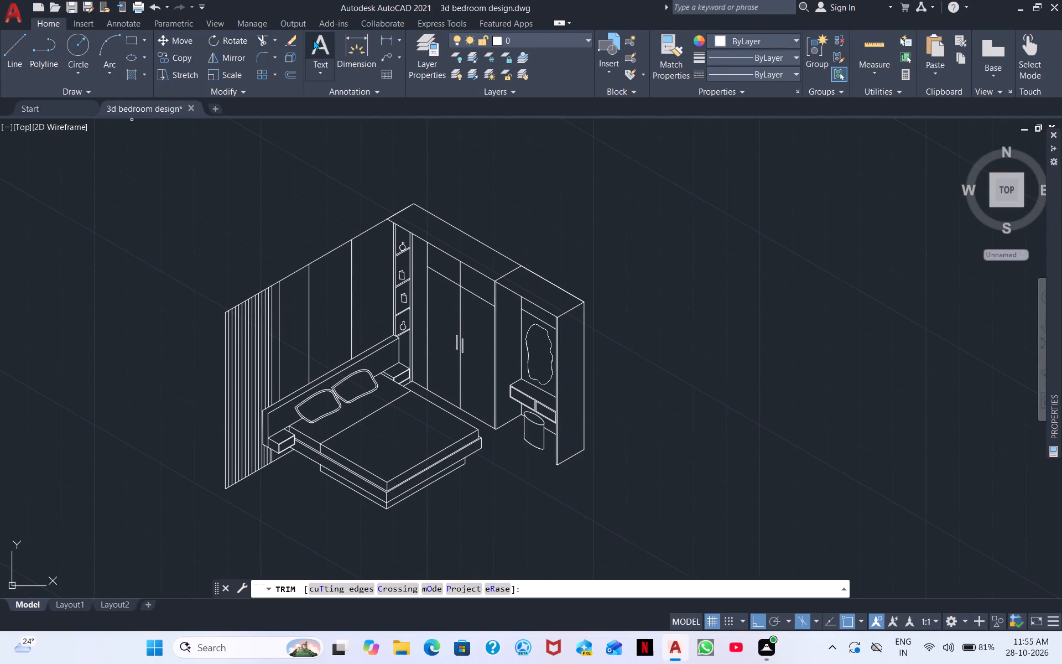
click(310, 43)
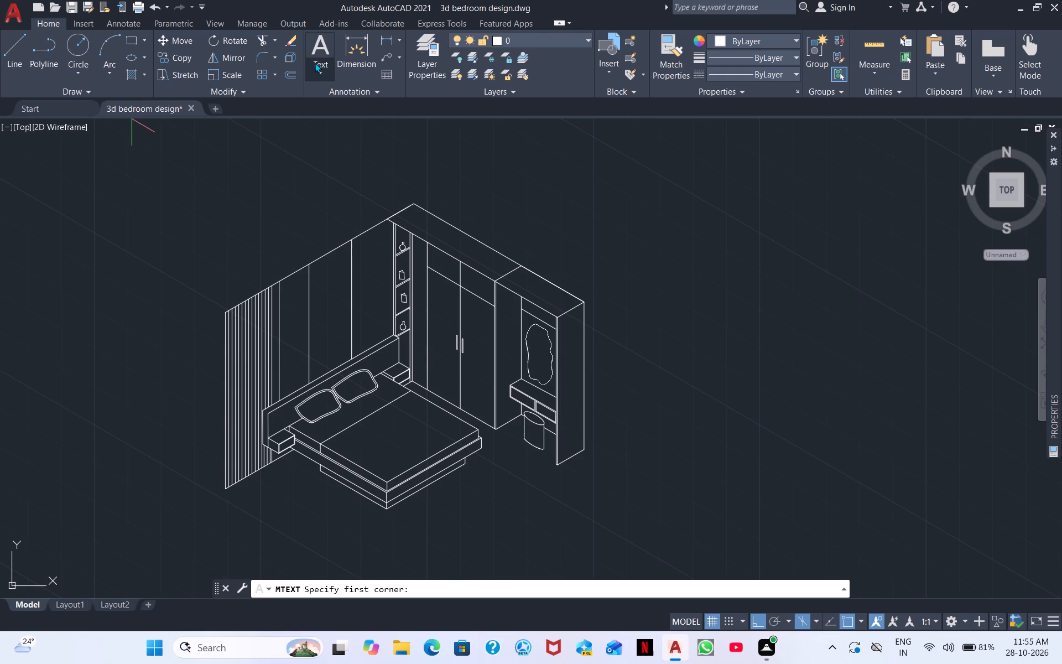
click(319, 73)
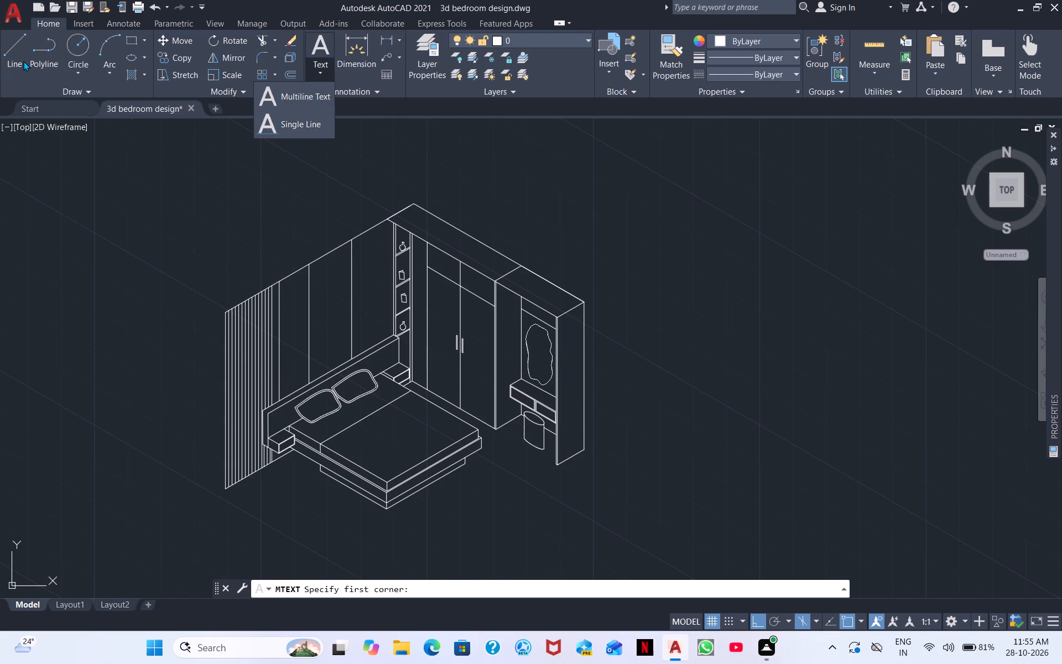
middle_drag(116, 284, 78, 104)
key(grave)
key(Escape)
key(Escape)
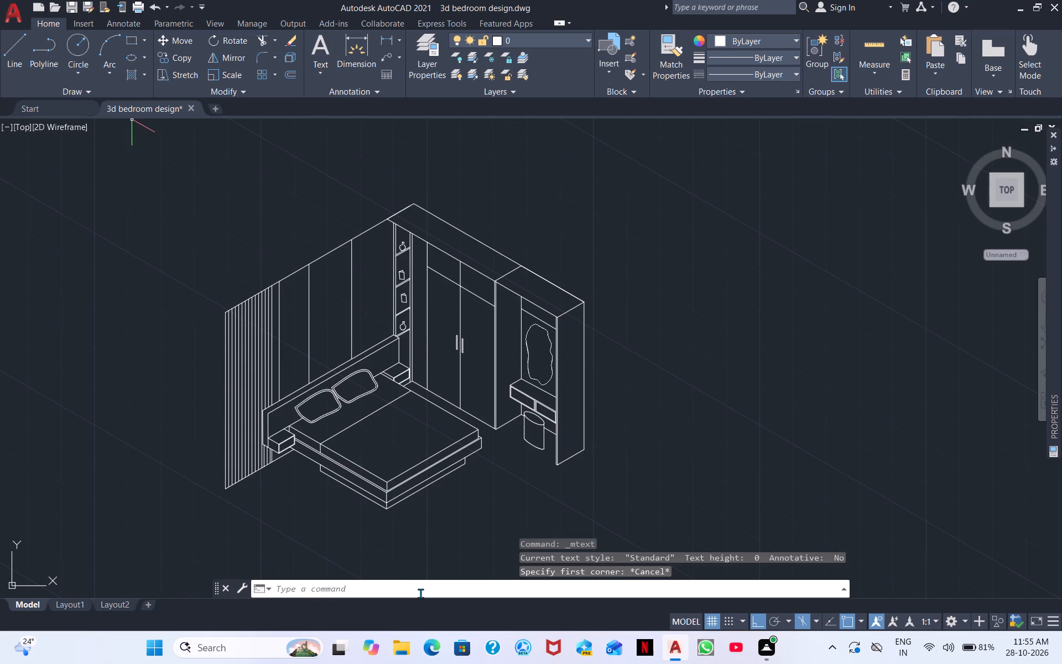
Add the single-line text "3D BEDROOM DESIGN" below the bed, with height 20 and rotation angle 0.
click(375, 586)
key(d)
text(t)
key(space)
middle_drag(417, 531, 417, 530)
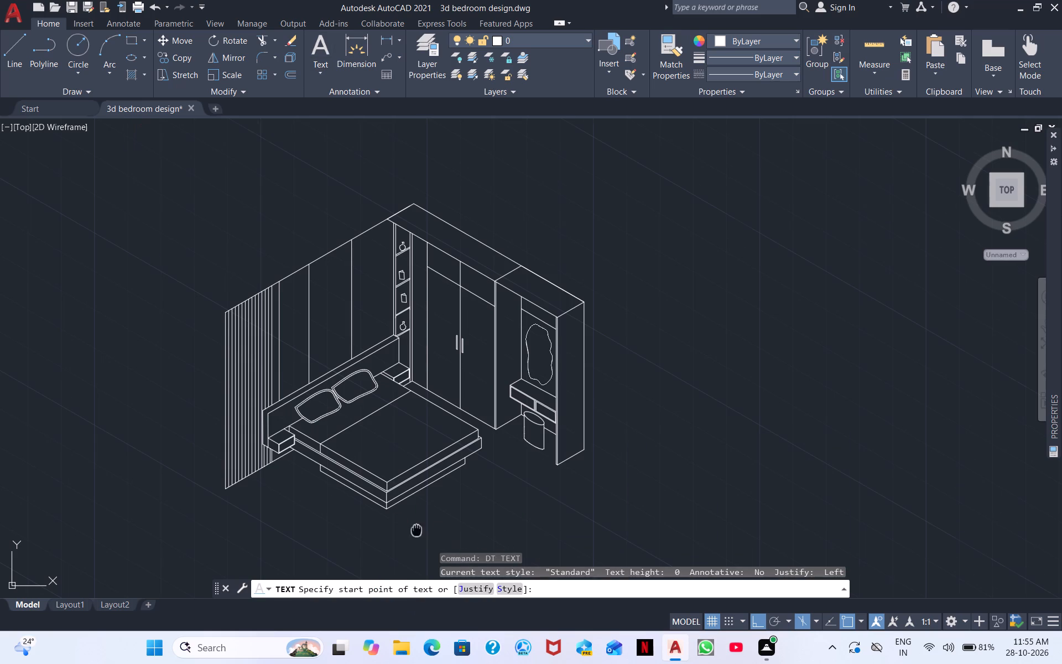
middle_drag(417, 530, 368, 360)
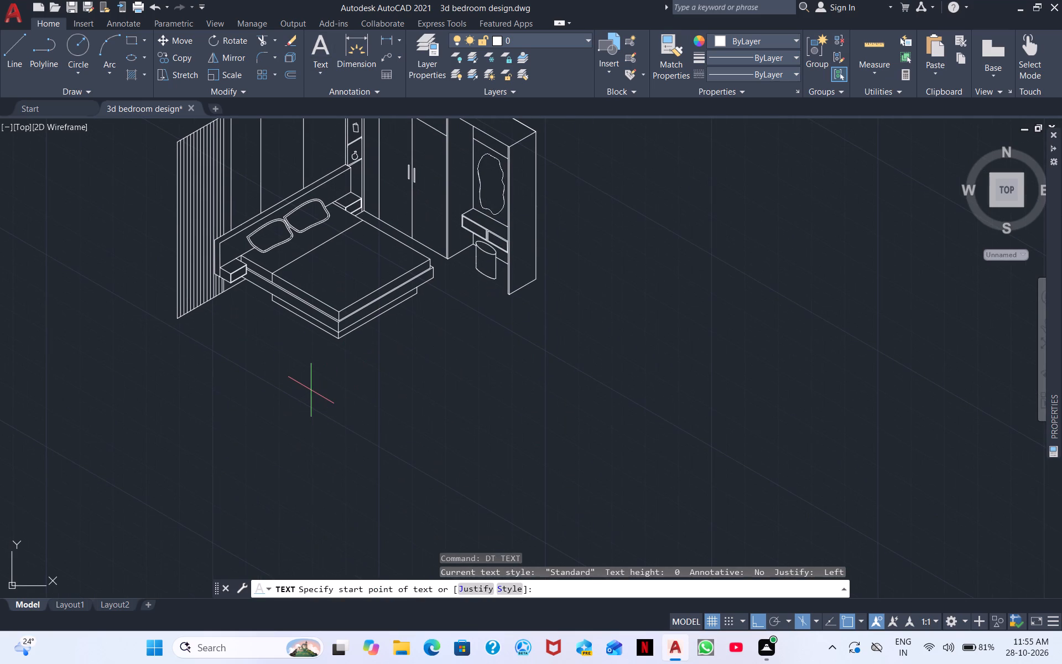
drag(315, 384, 305, 403)
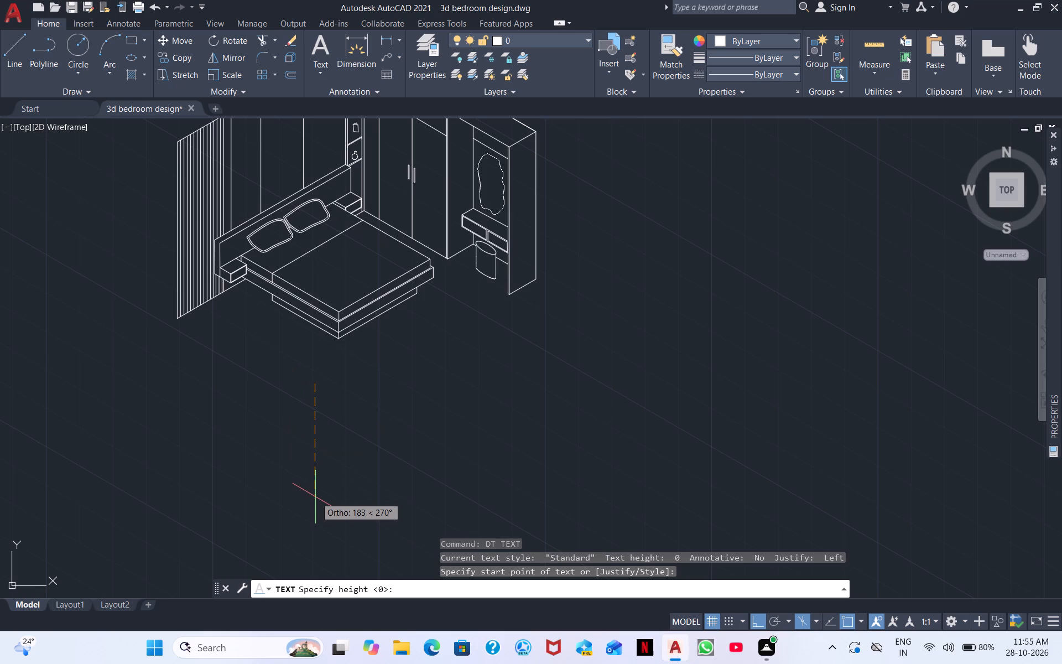
text(20)
key(Return)
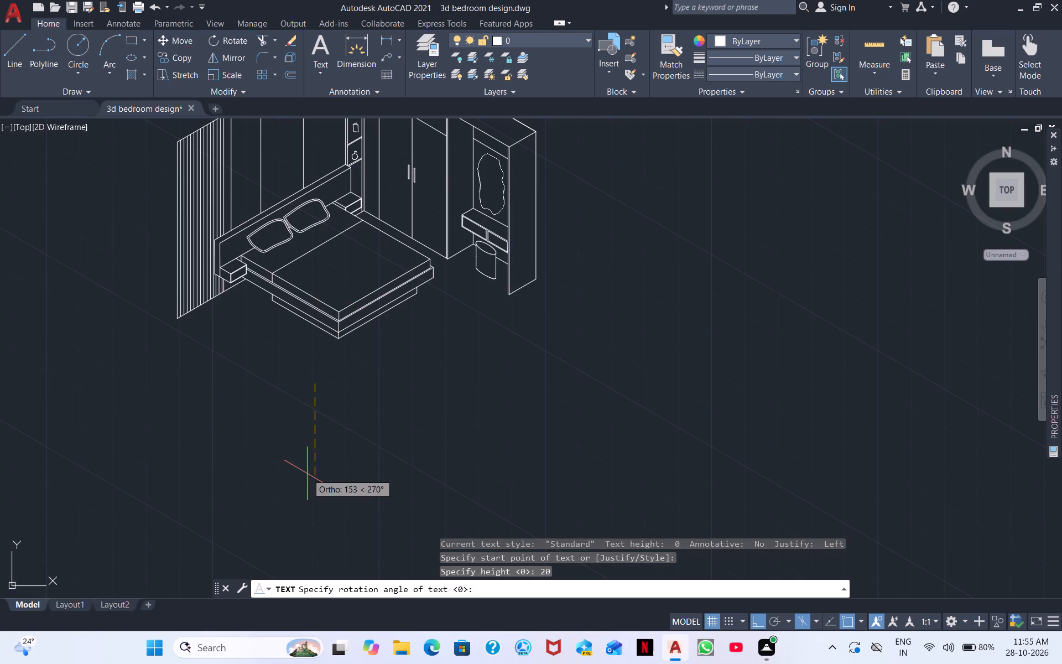
key(Return)
scroll(269, 432, down, 1)
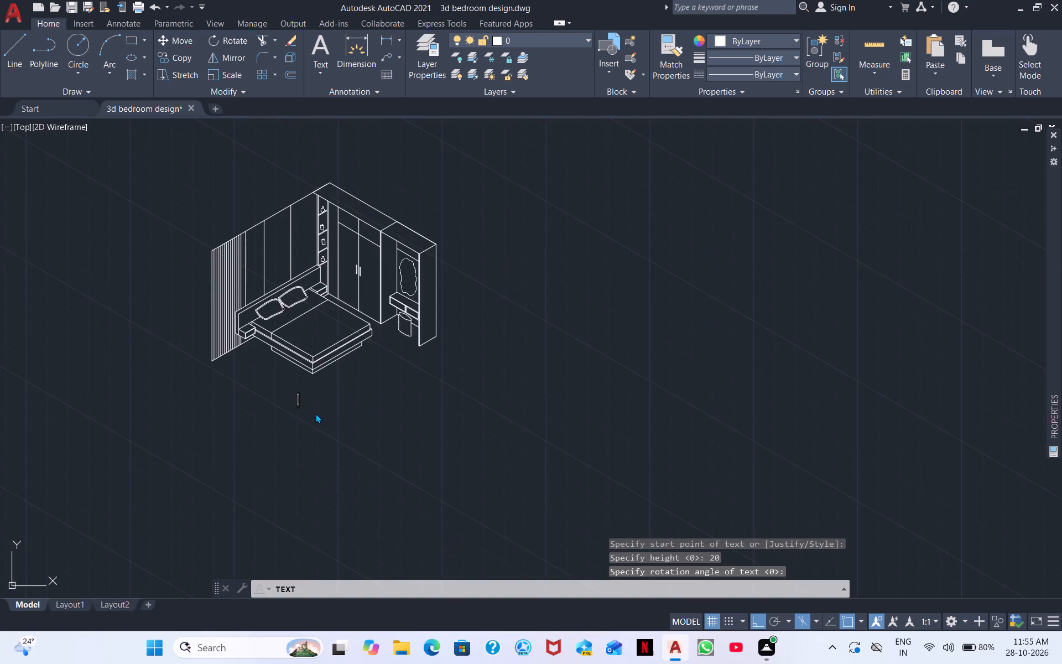
scroll(246, 409, up, 2)
click(336, 396)
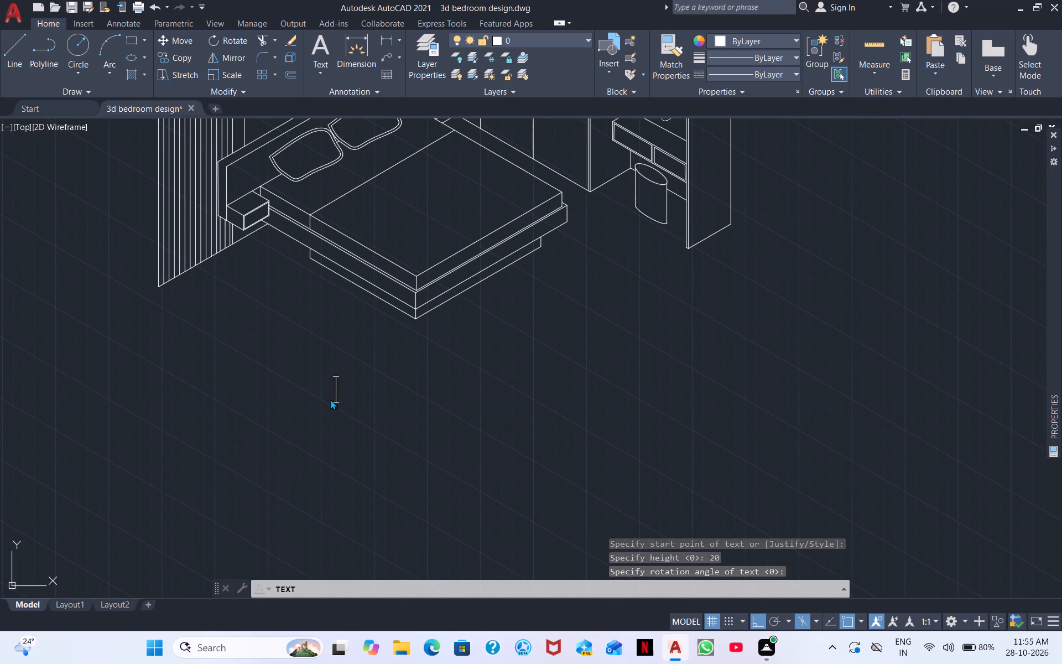
text(3d)
key(space)
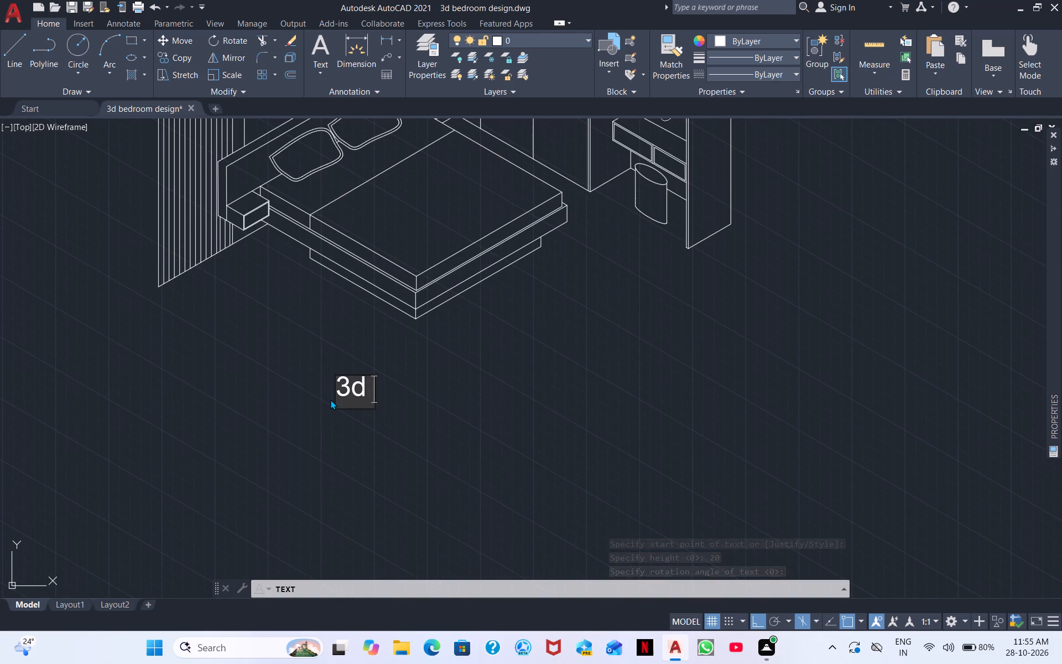
key(BackSpace)
key(BackSpace)
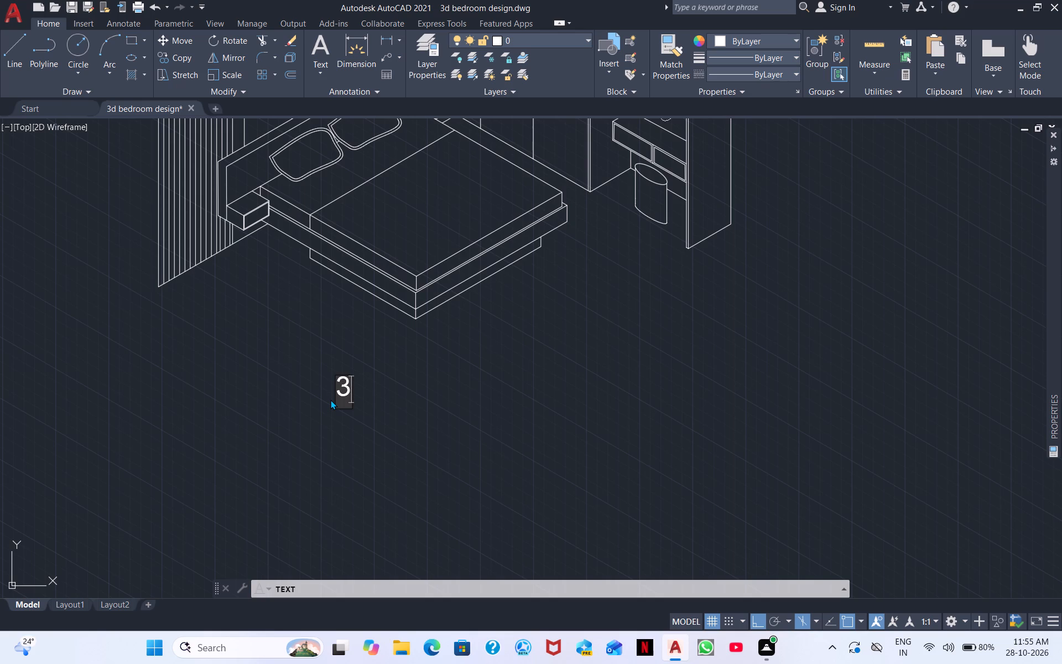
text(D)
key(space)
text(BEDRI)
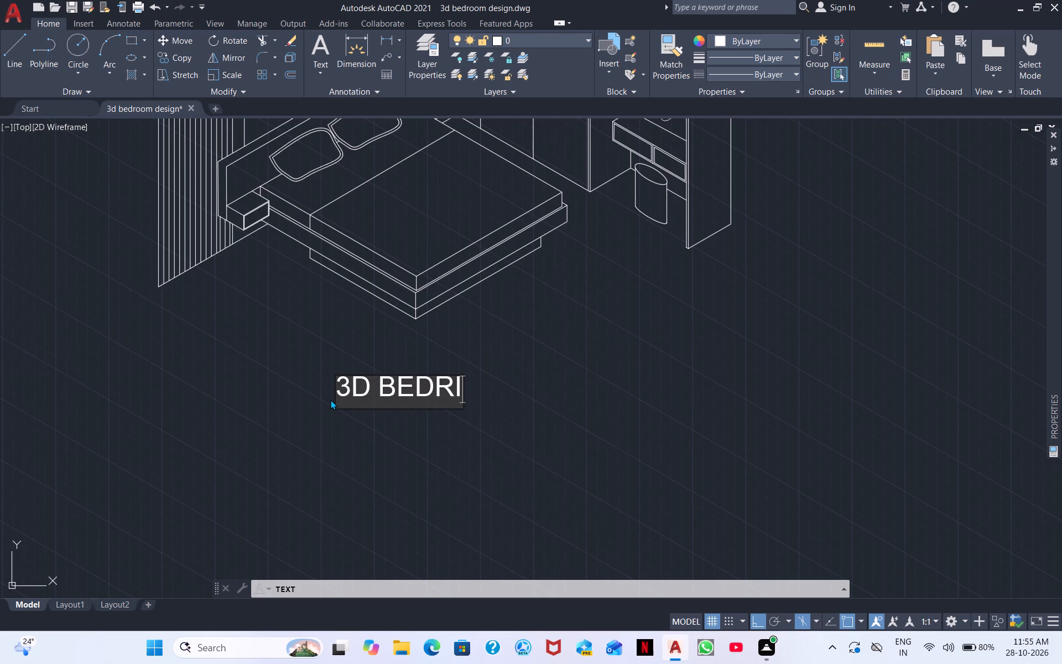
key(BackSpace)
text(OO)
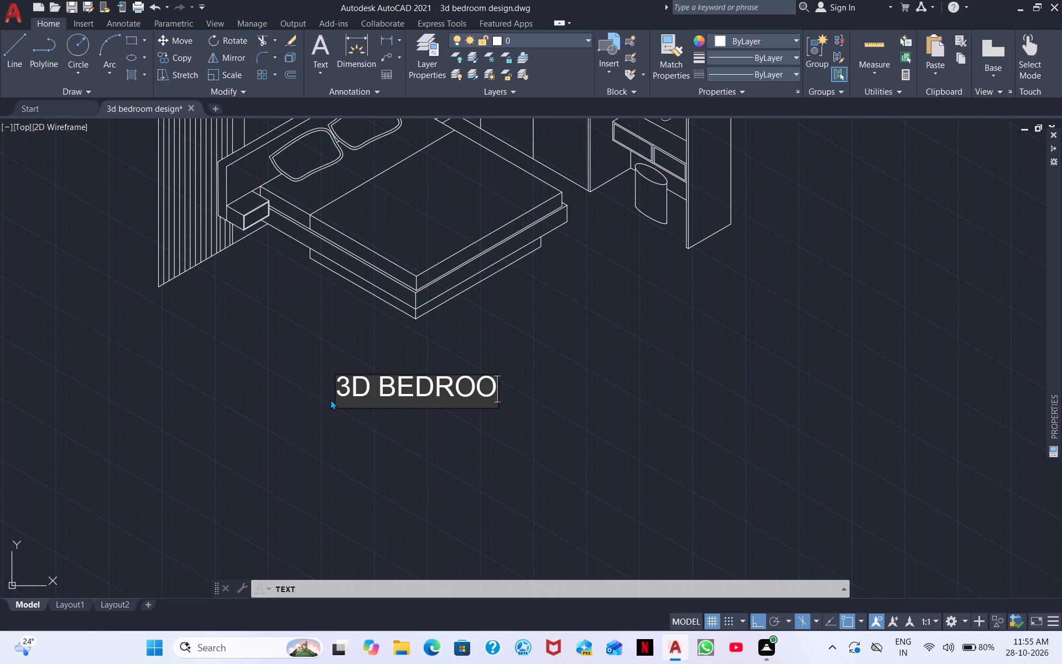
text(M DESIGN)
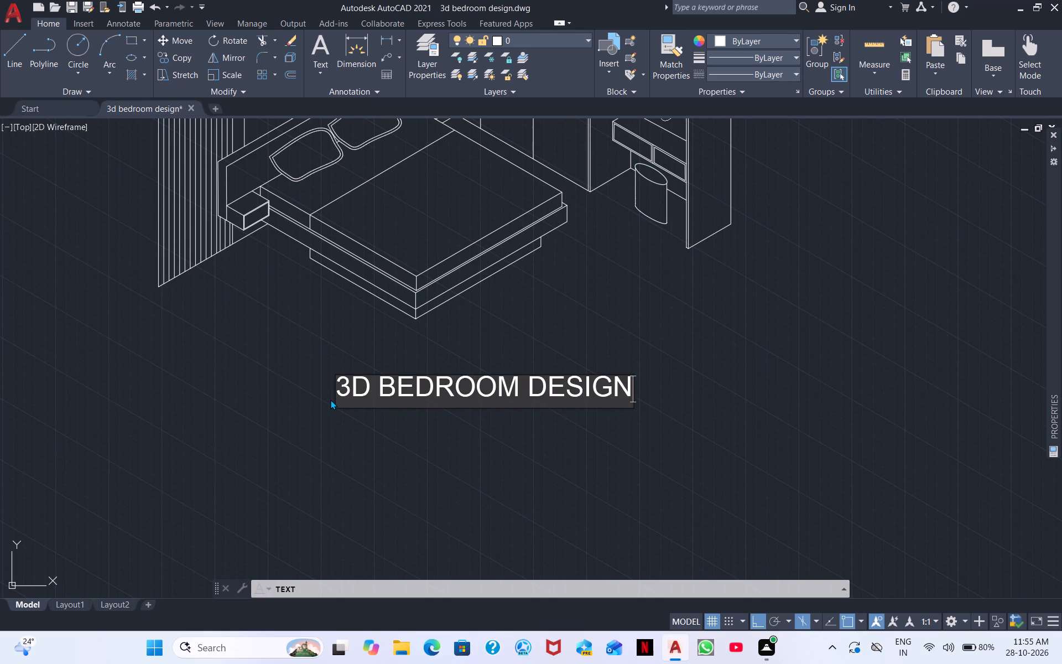
click(529, 429)
key(Escape)
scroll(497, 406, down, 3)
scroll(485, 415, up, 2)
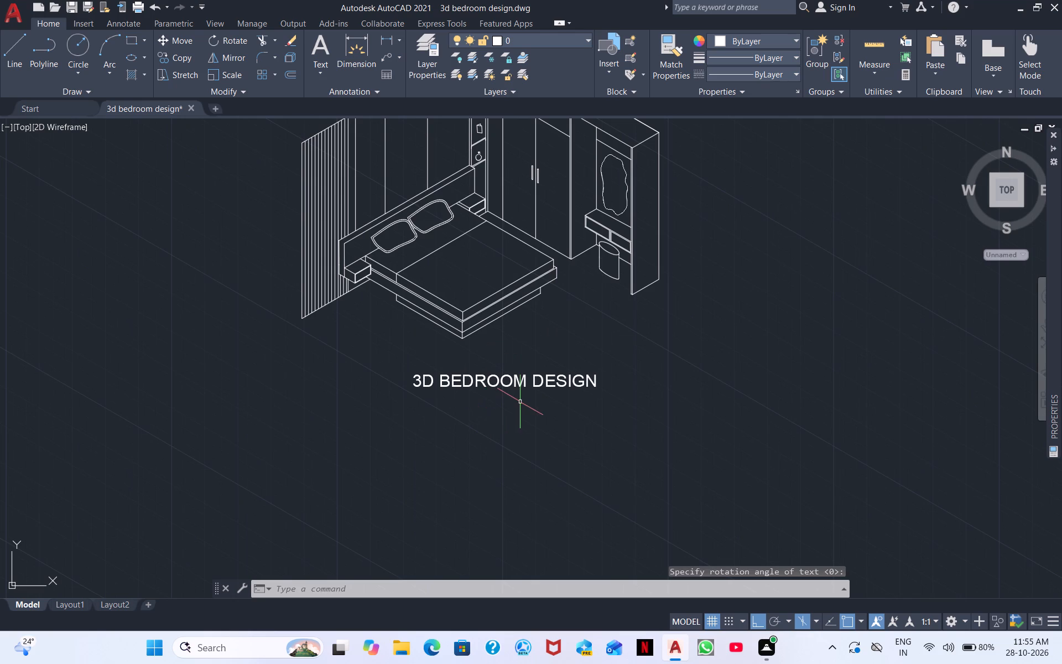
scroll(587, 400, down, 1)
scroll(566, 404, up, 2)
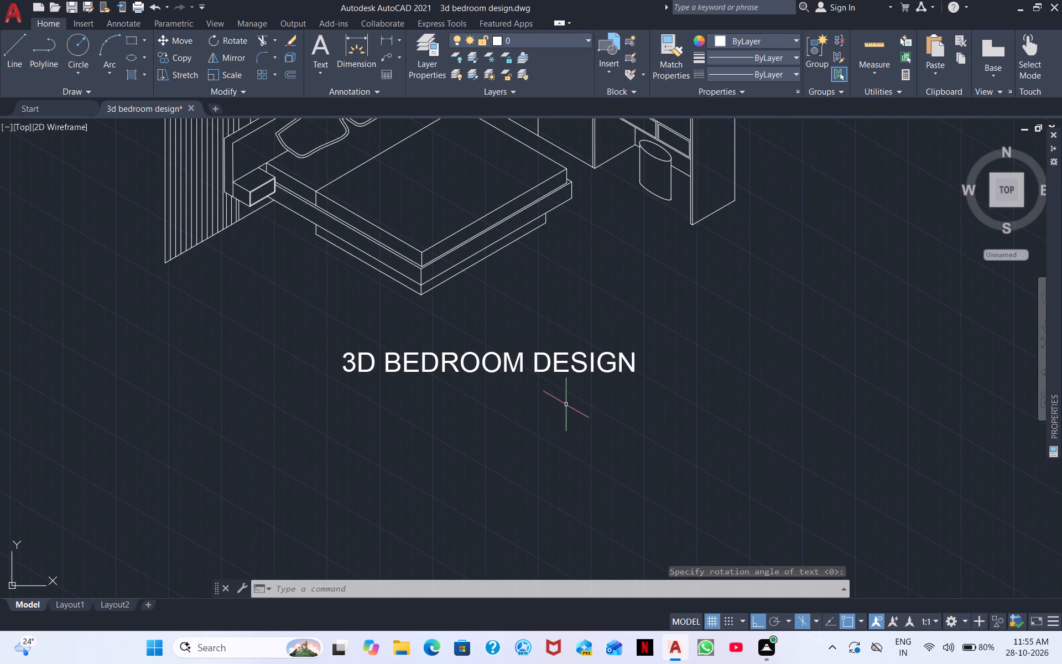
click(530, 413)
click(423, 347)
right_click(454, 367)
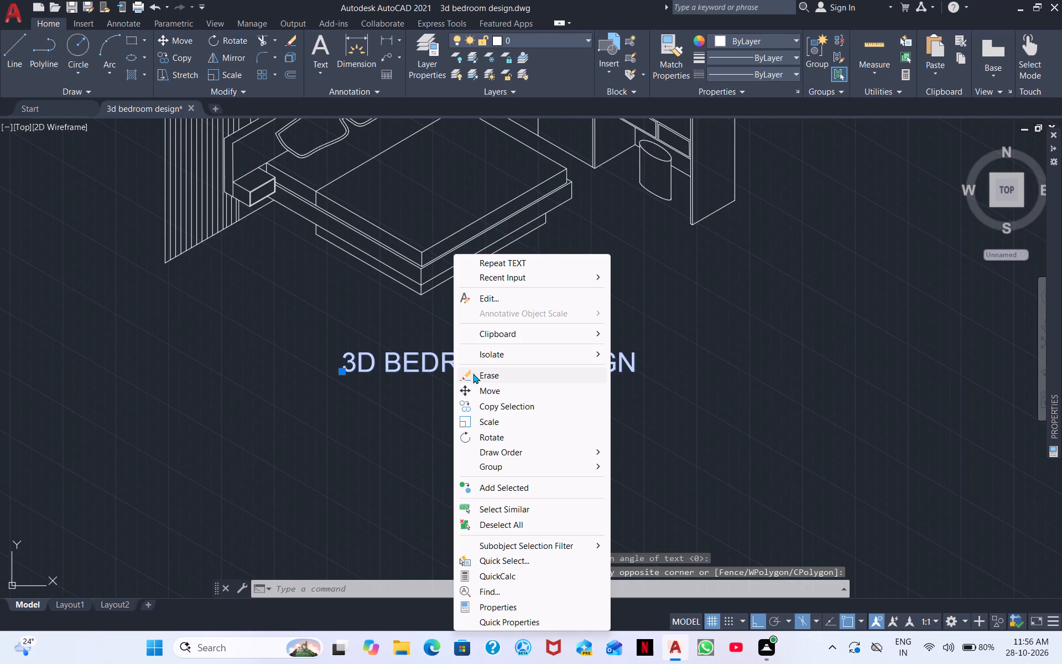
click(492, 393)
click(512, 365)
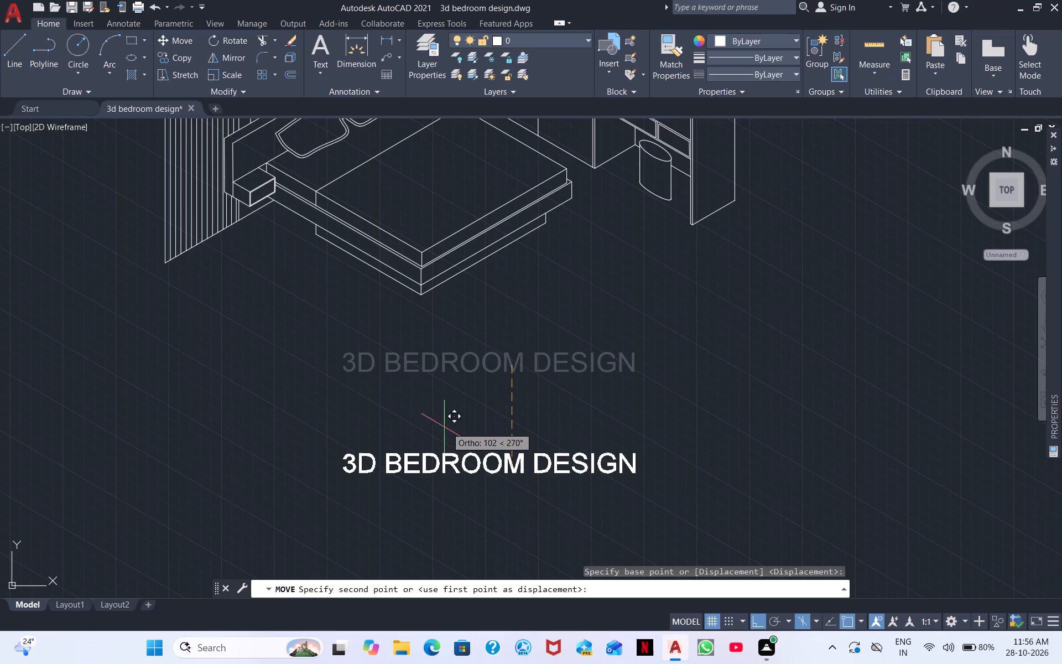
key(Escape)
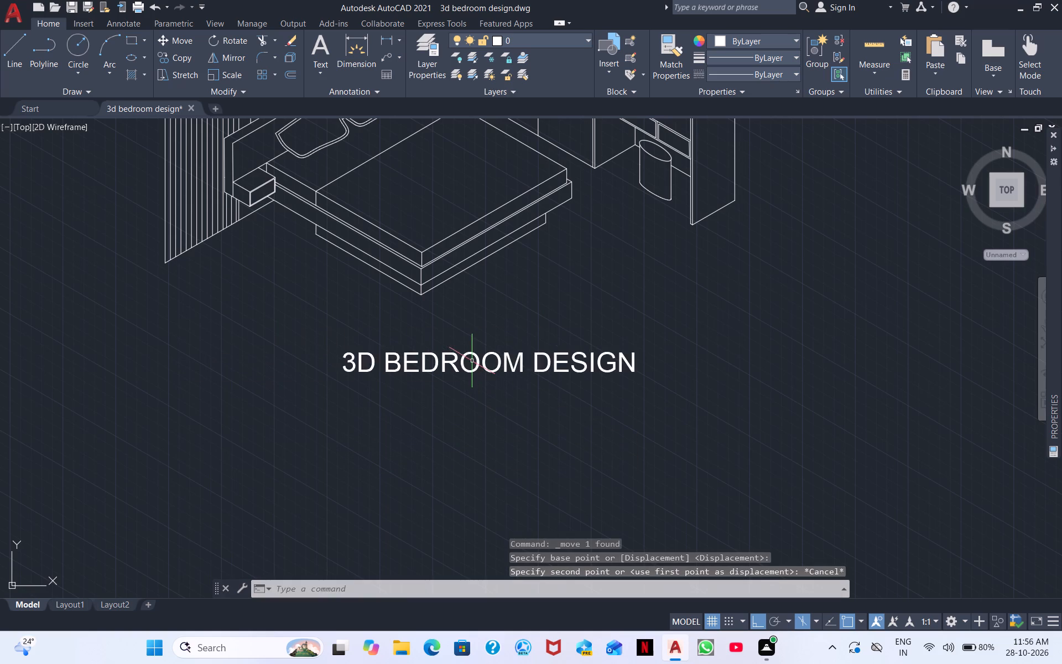
Draw a rectangular frame enclosing the whole bedroom drawing and its title, with a margin on all sides.
scroll(472, 361, down, 3)
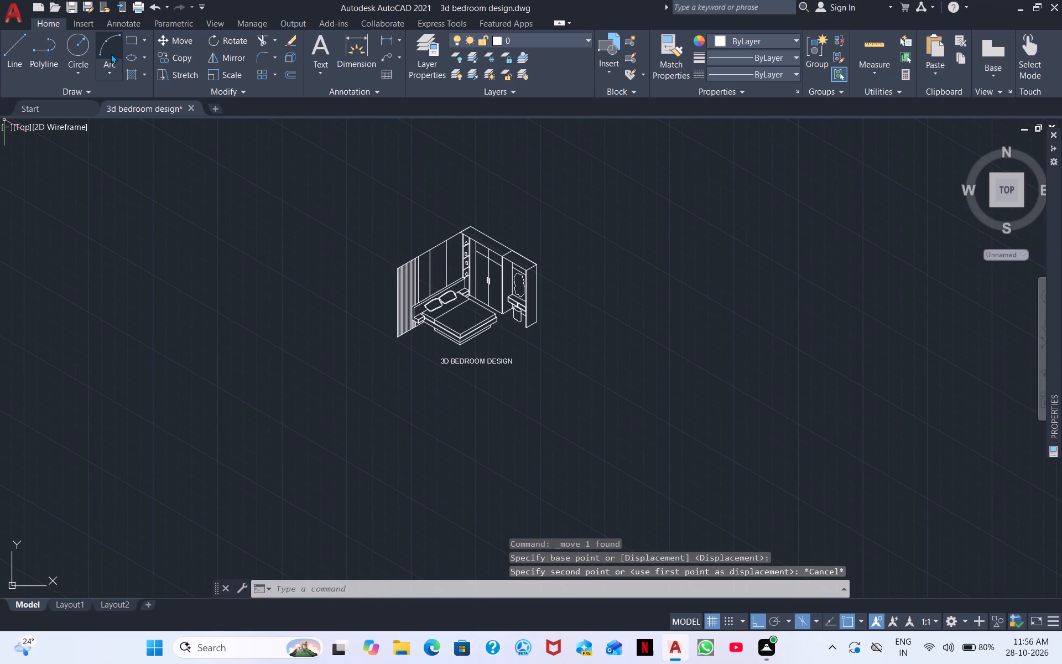
click(124, 36)
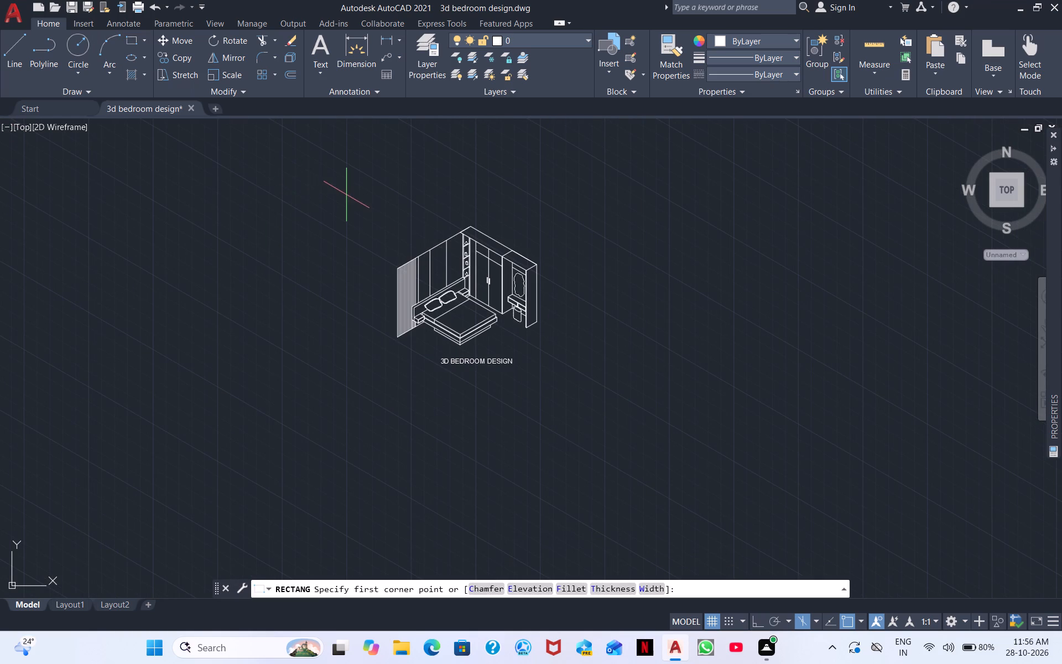
scroll(384, 215, up, 1)
drag(343, 201, 345, 215)
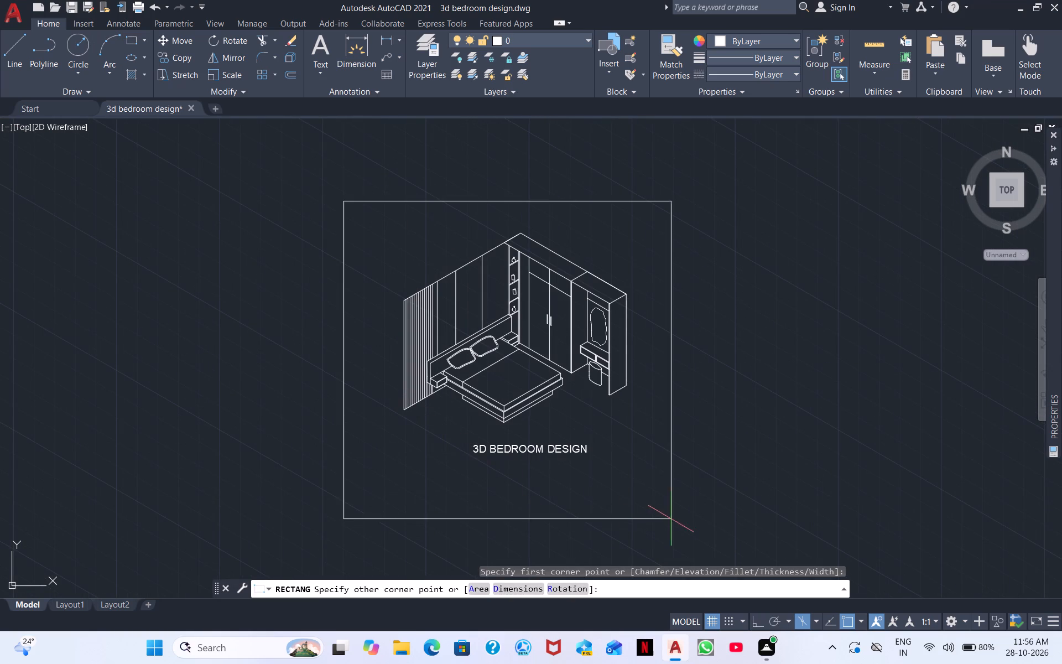
click(683, 492)
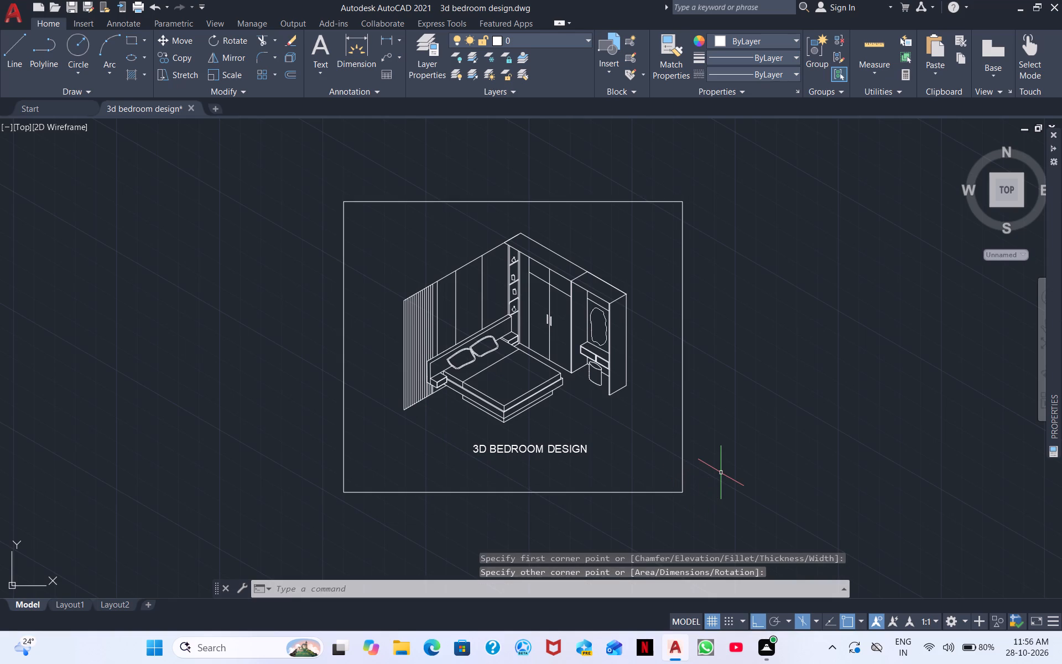
Offset the rectangular frame outward by 8 to make a double border.
text(O)
key(space)
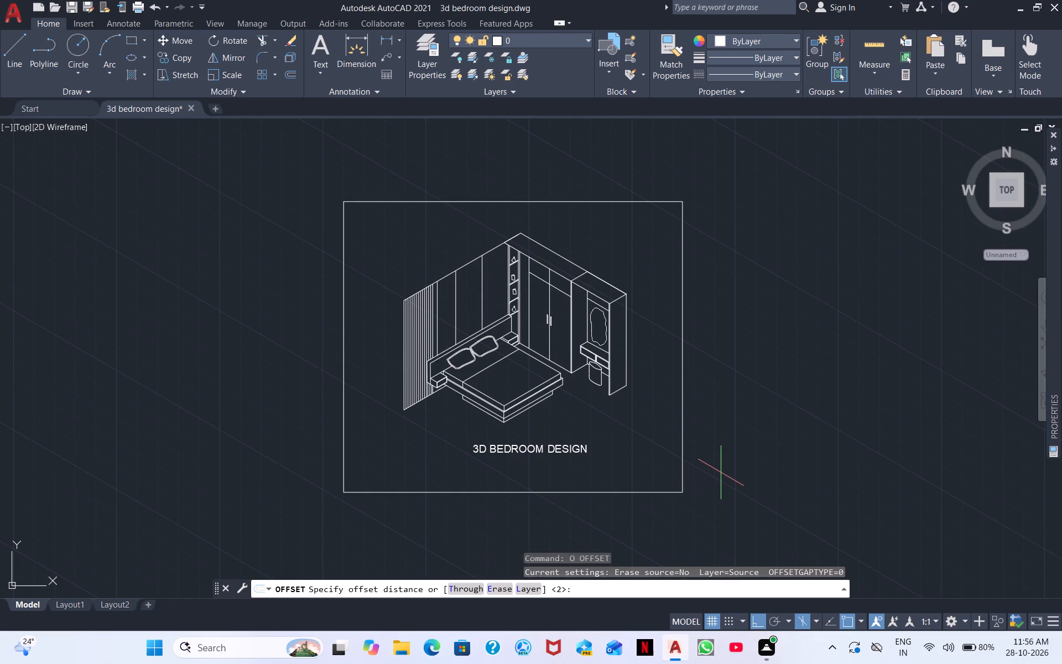
key(8)
key(Return)
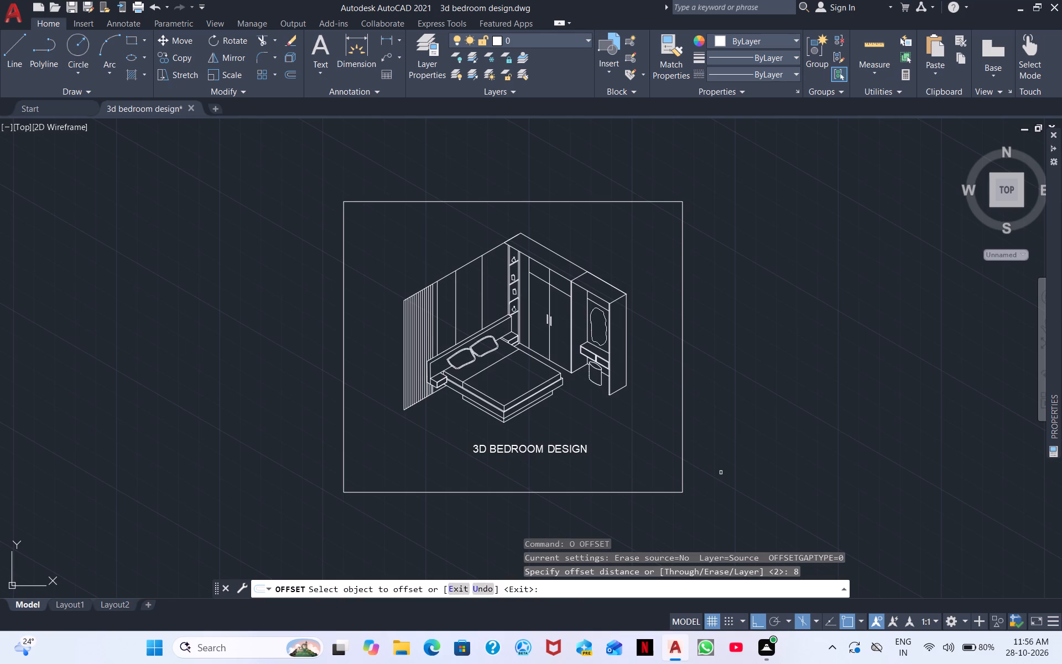
click(441, 491)
click(441, 520)
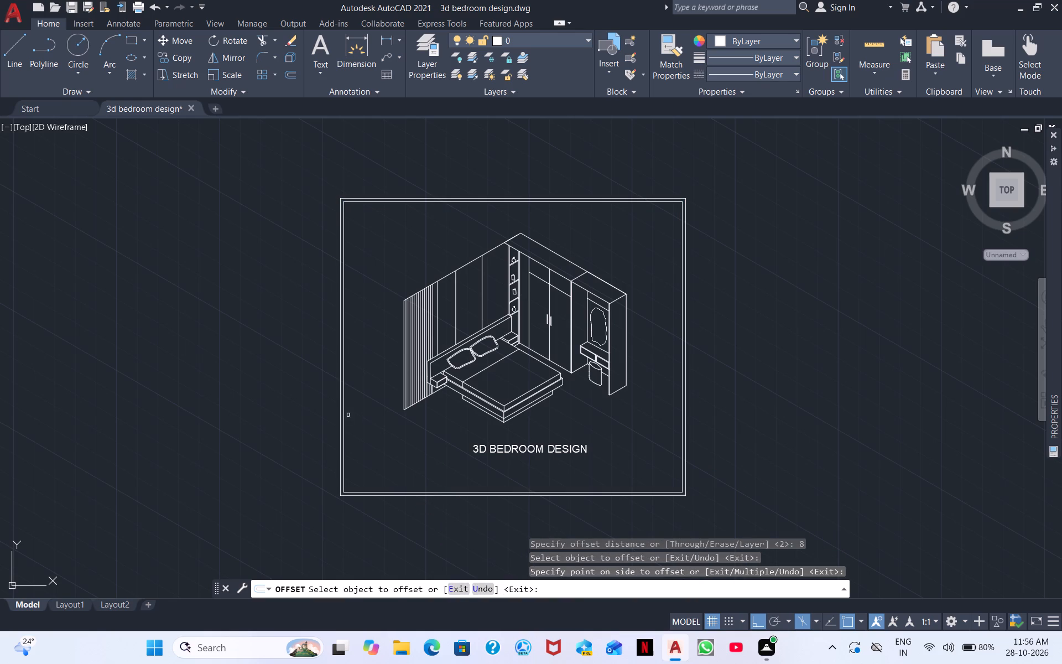
key(Escape)
scroll(528, 411, down, 1)
middle_drag(627, 431, 495, 388)
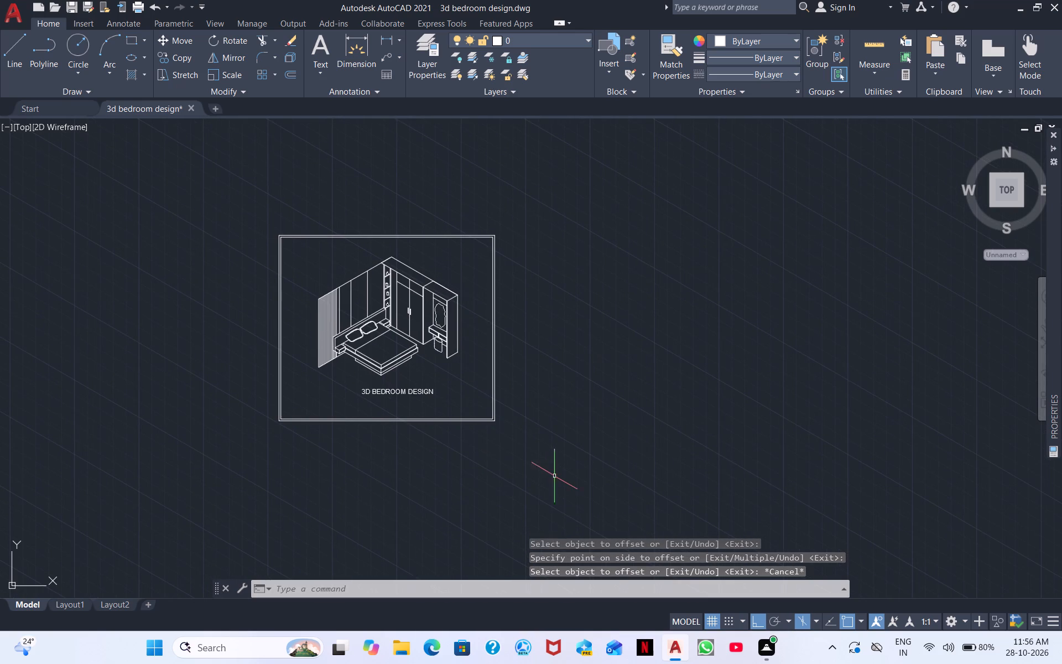
Save the finished bedroom drawing with its title and double border.
click(545, 477)
click(103, 189)
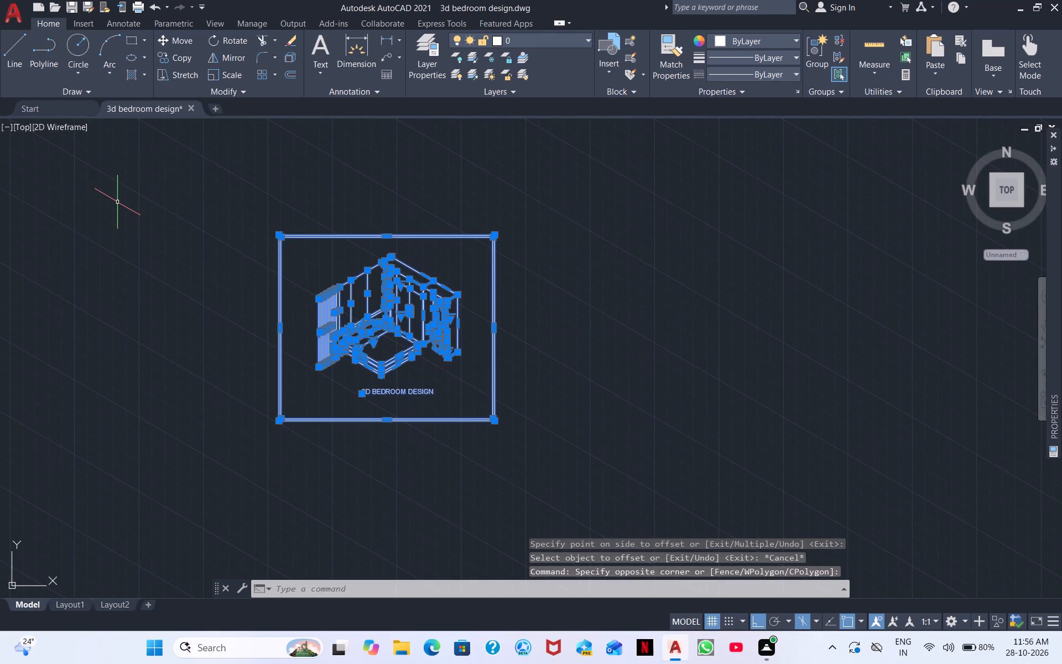
key(ctrl+s)
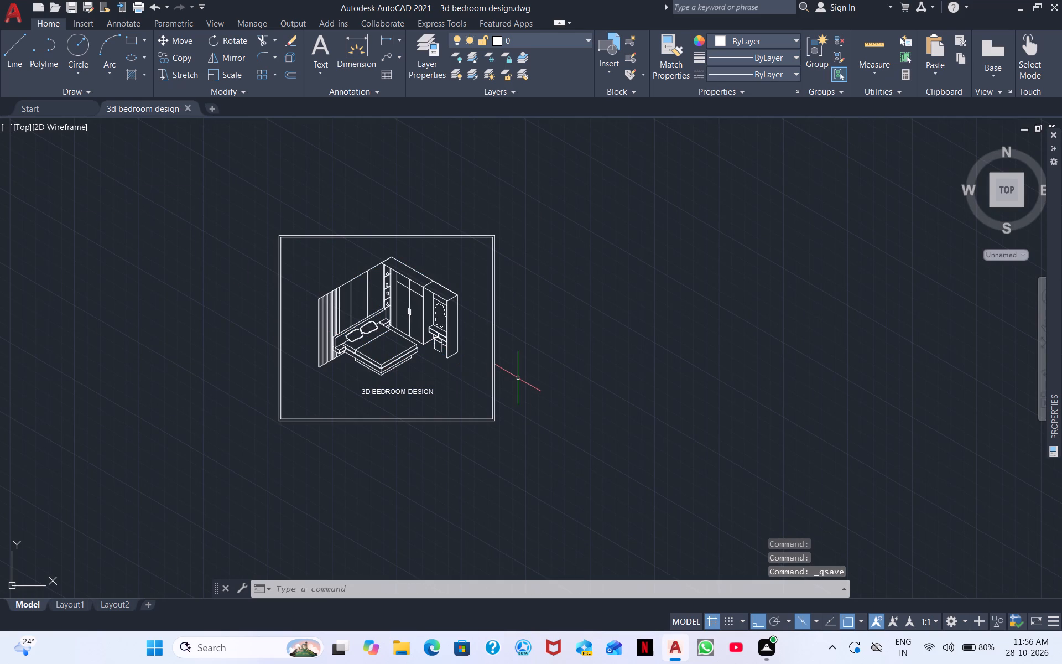
Set up a plot with the previous plot's settings and a plot window enclosing the whole double border.
key(ctrl+p)
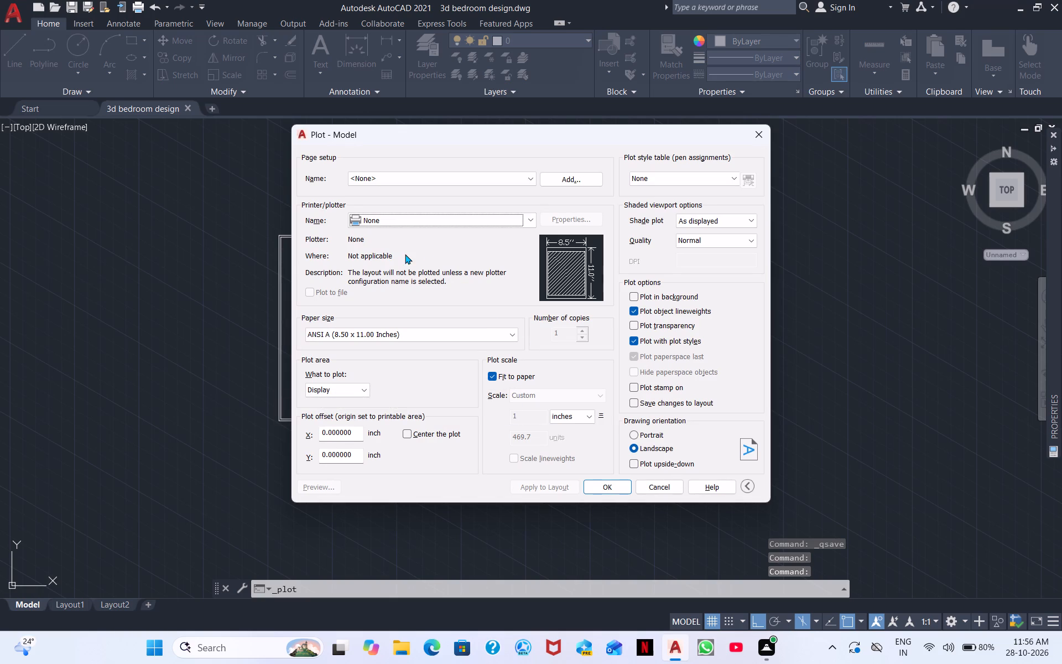
click(502, 180)
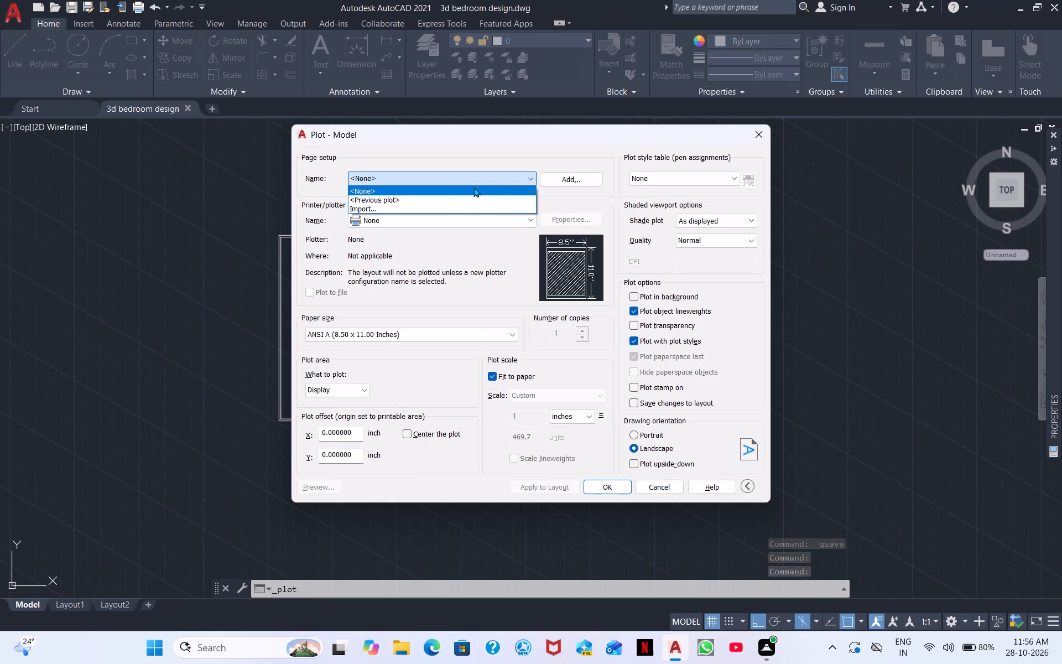
click(439, 201)
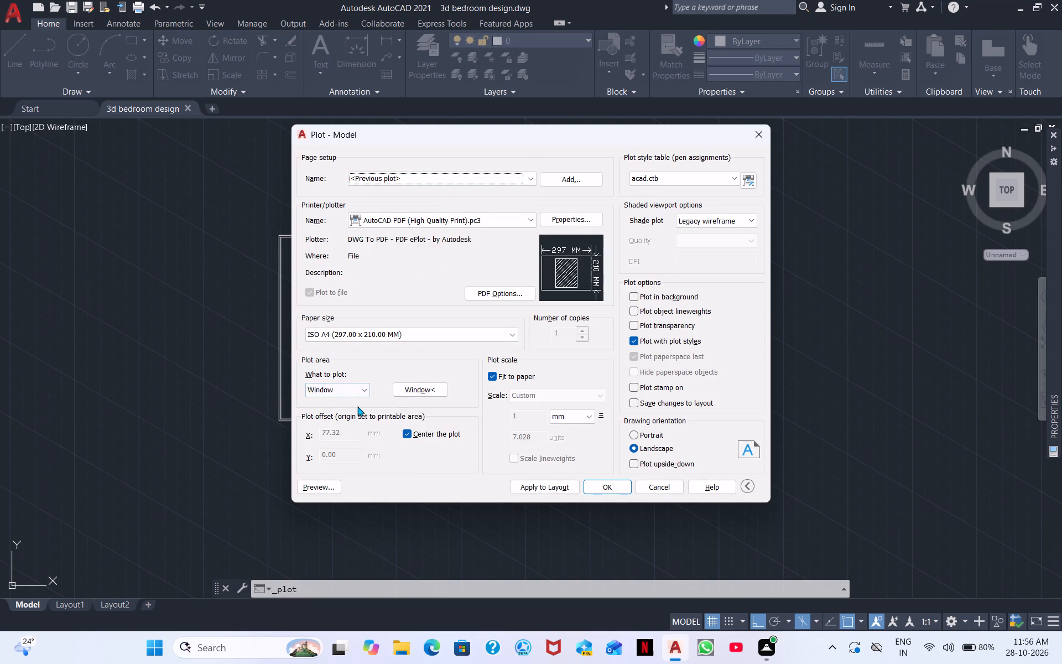
click(413, 386)
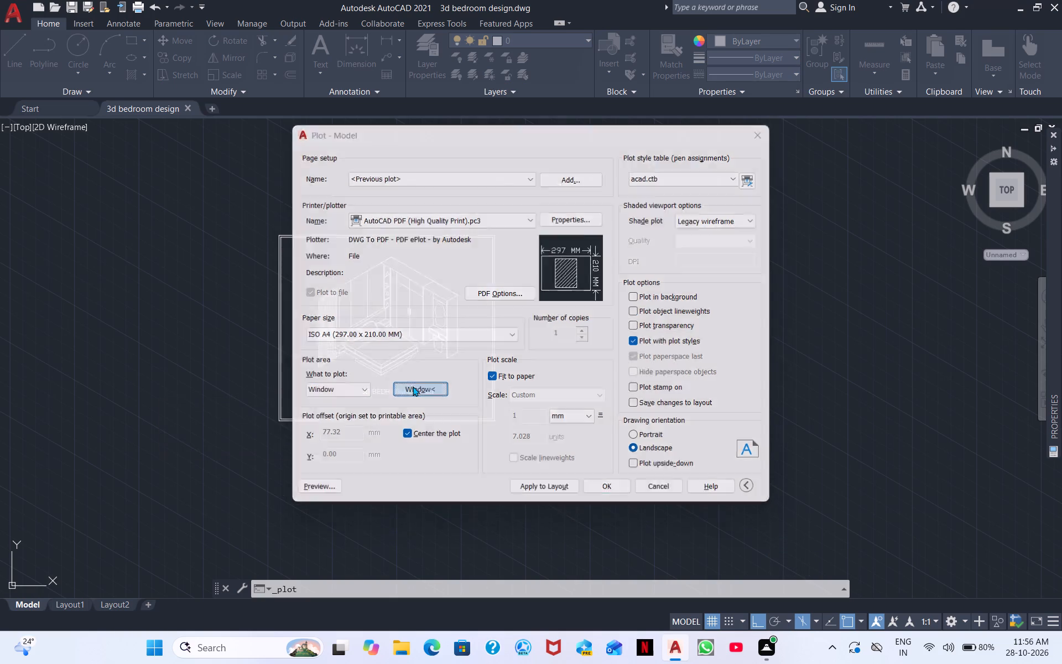
click(560, 447)
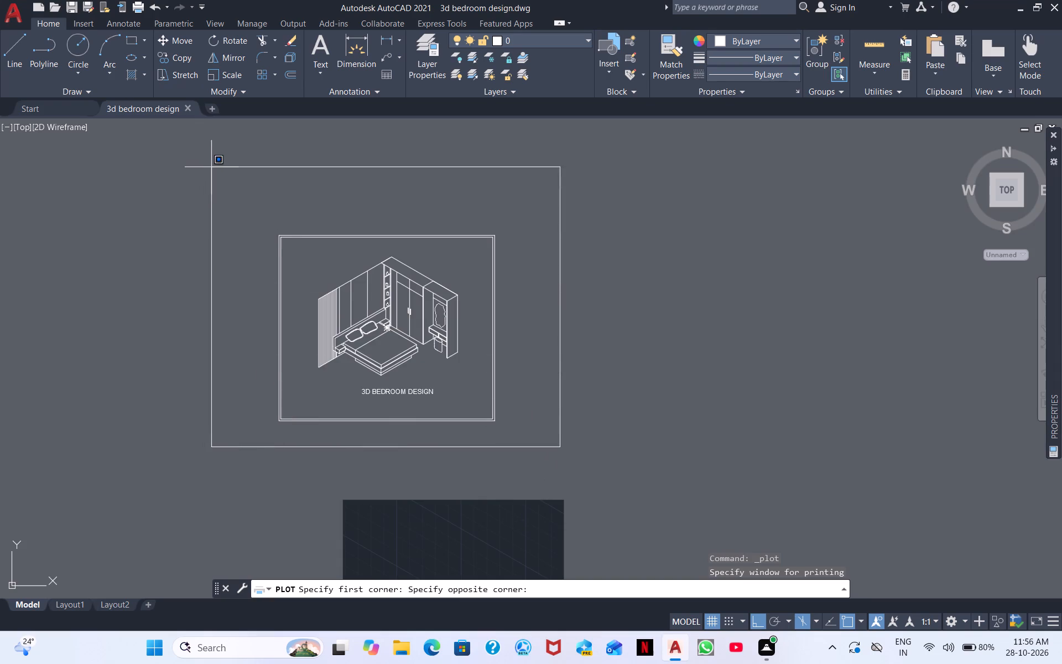
click(212, 167)
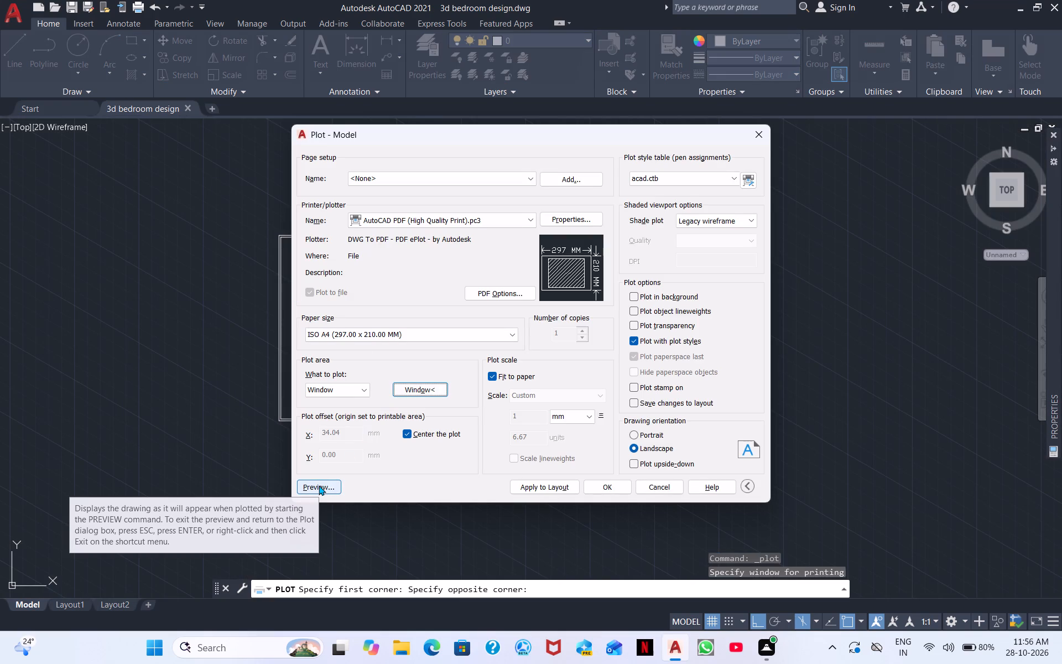
Preview the plot and examine the bedroom drawing, title and border on the sheet.
click(319, 485)
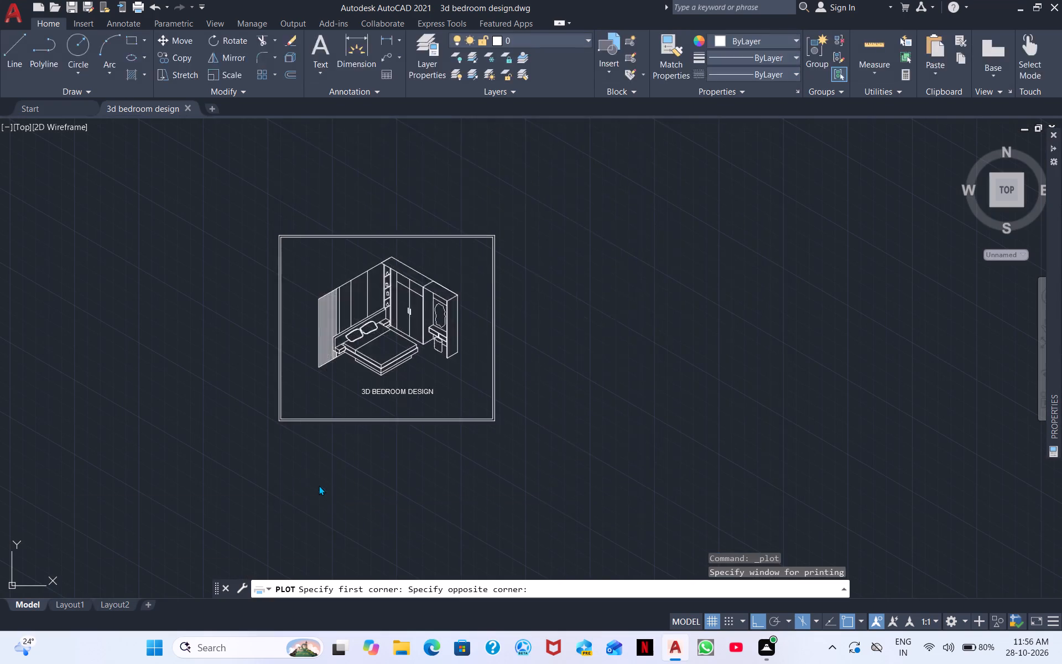
scroll(560, 396, up, 3)
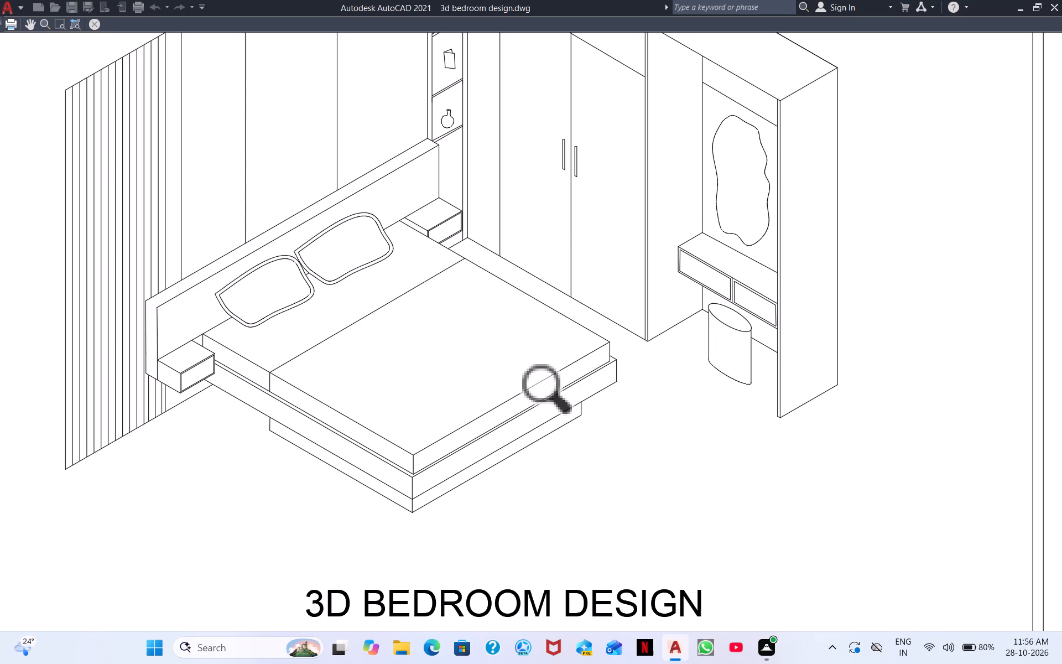
scroll(560, 396, down, 3)
scroll(560, 396, up, 3)
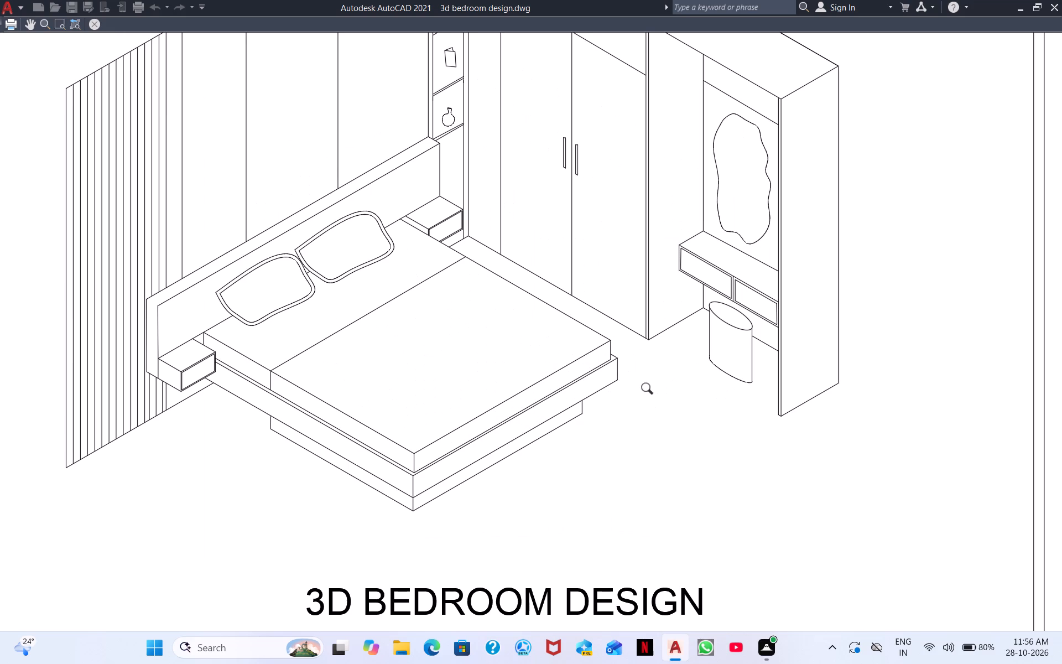
scroll(650, 390, down, 1)
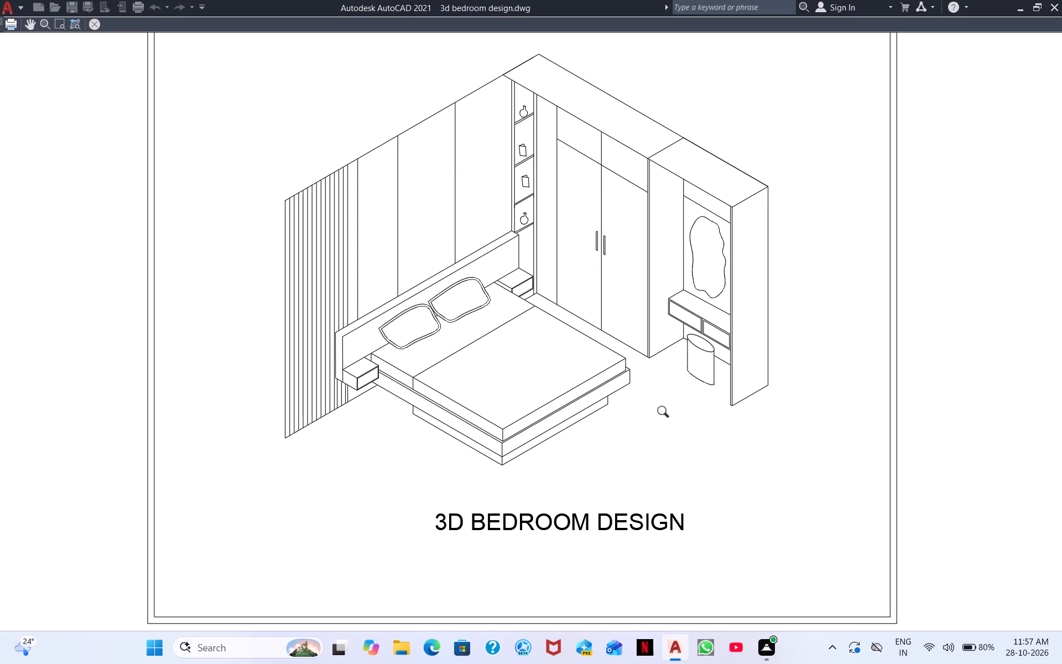
scroll(681, 328, down, 3)
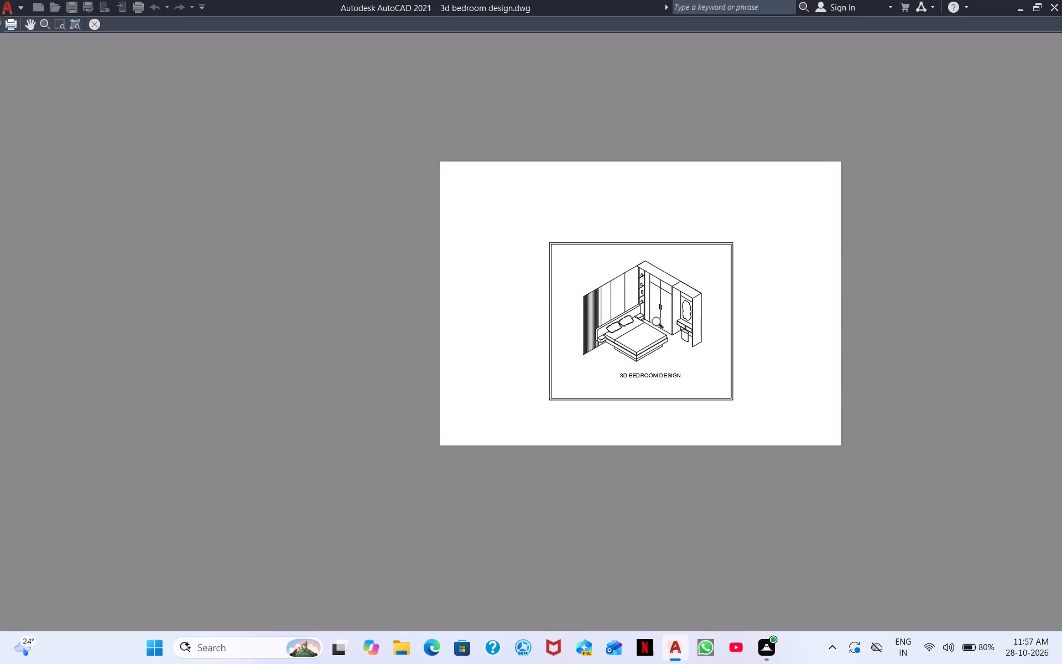
scroll(653, 323, up, 2)
key(Return)
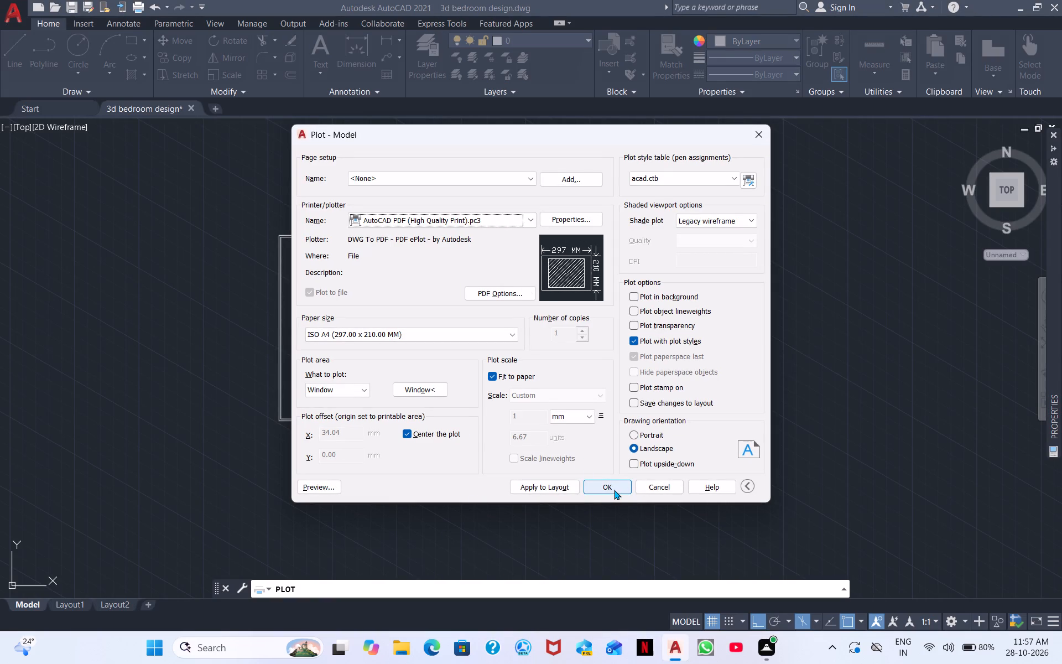
Plot the drawing to "3d bedroom design-Model.pdf" in the Documents folder and close the resulting PDF.
click(614, 489)
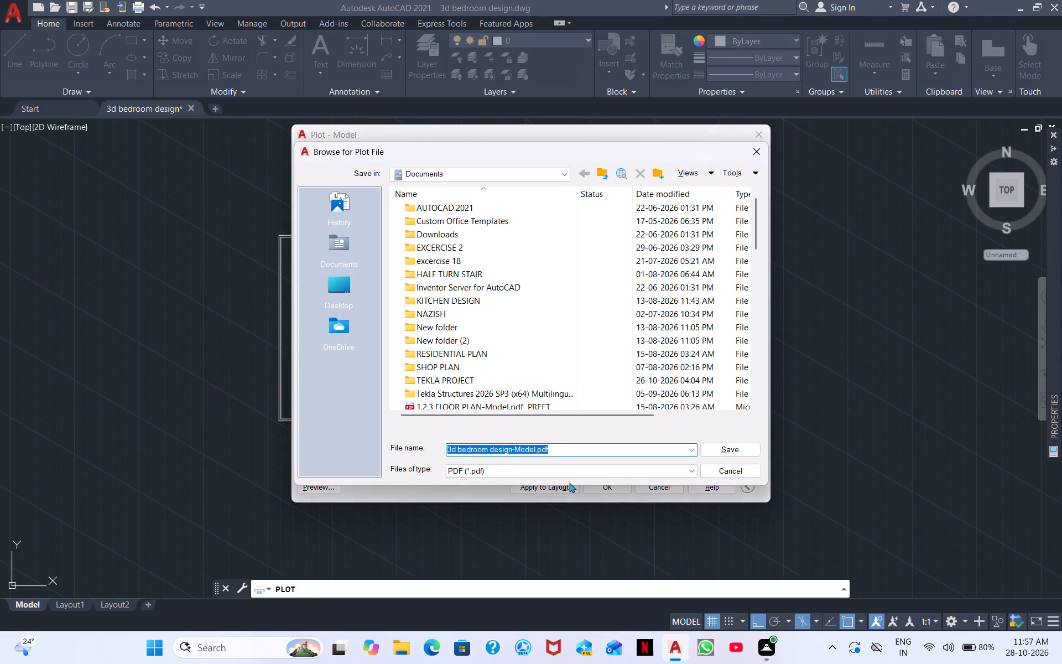
click(732, 452)
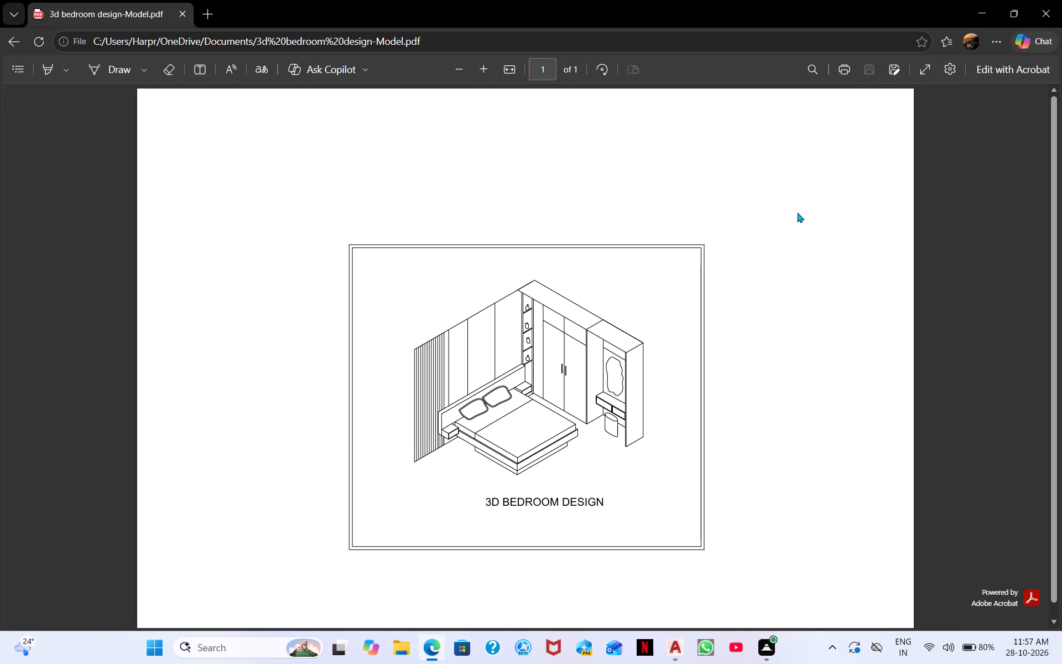
click(1053, 0)
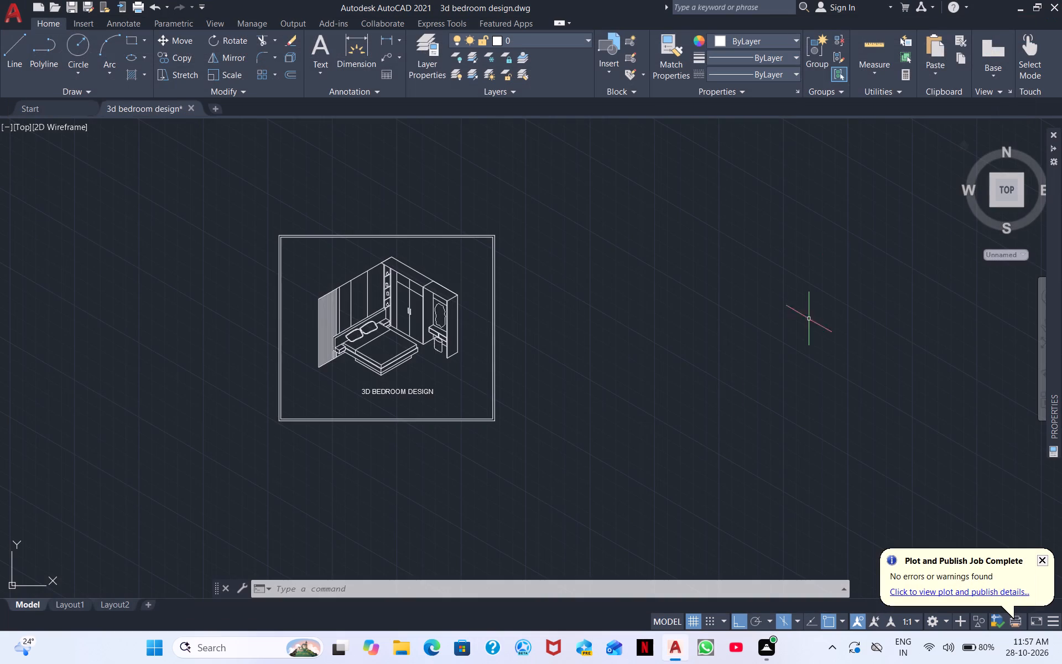
Query the drawing's log file path with the LOGFILENAME system variable.
drag(300, 589, 295, 588)
text(LO)
key(g)
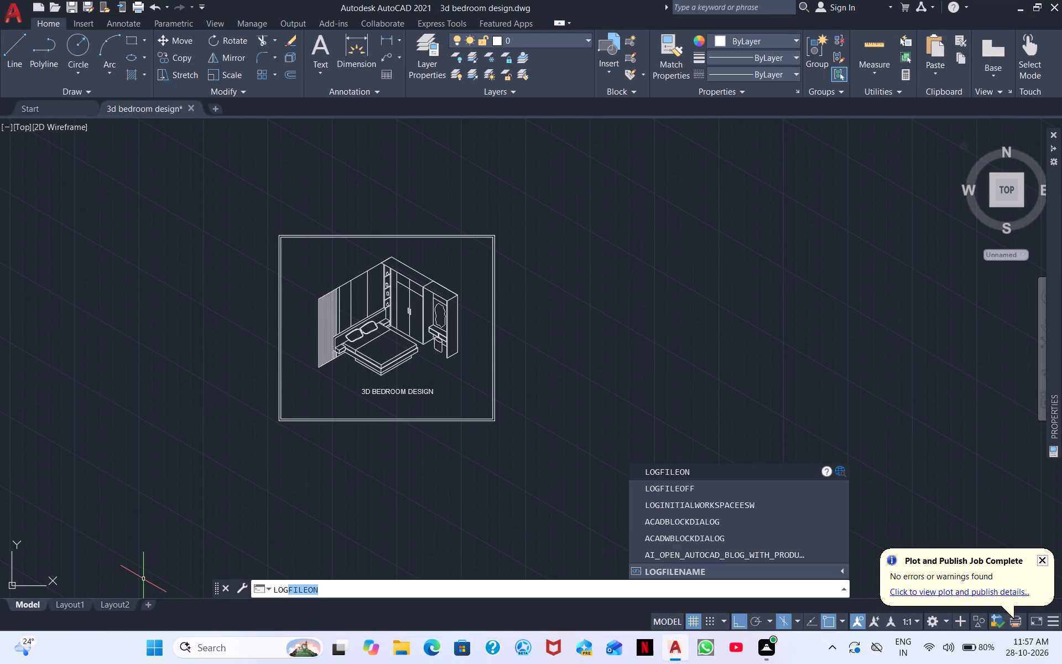
text(FILENAME)
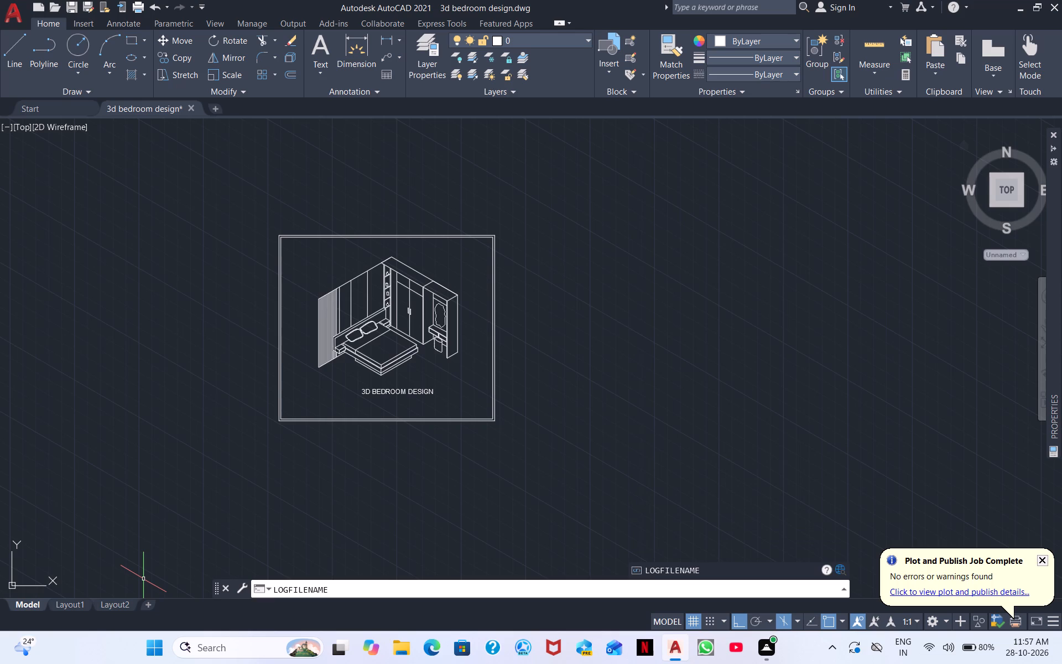
key(Return)
key(Return)
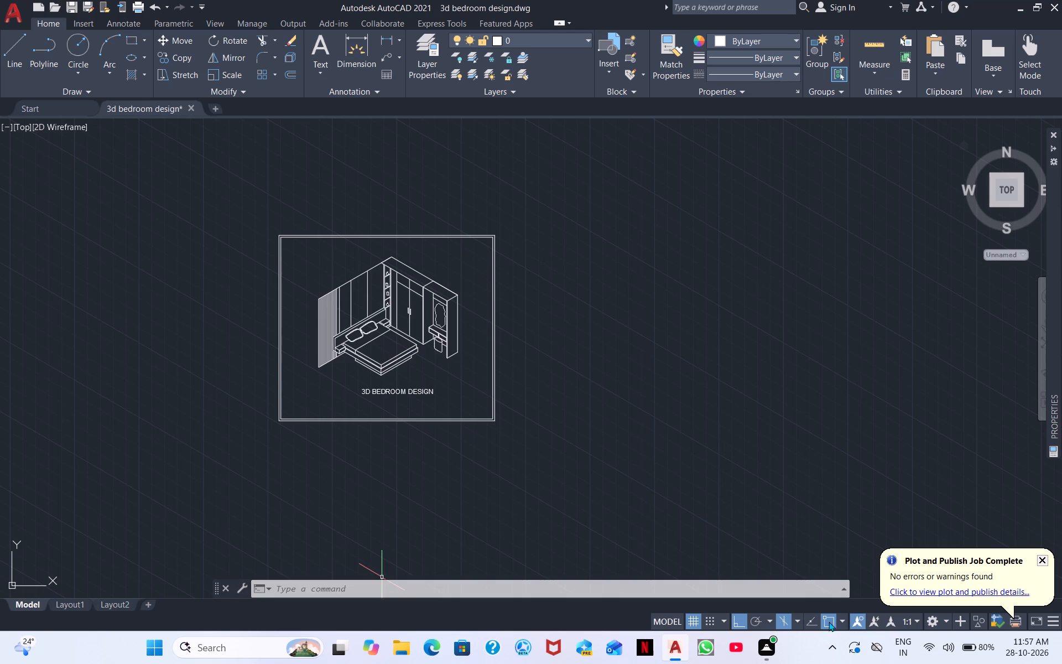
Turn off isometric drafting mode.
click(784, 622)
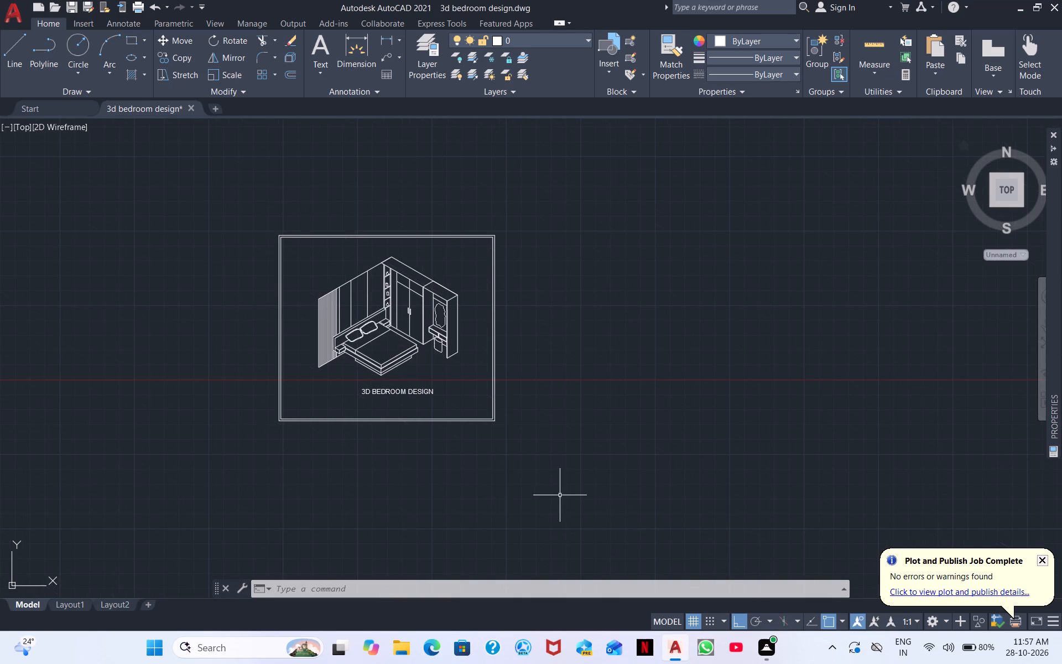
Check the log file setting in the Open and Save options and apply the options.
click(322, 598)
click(301, 593)
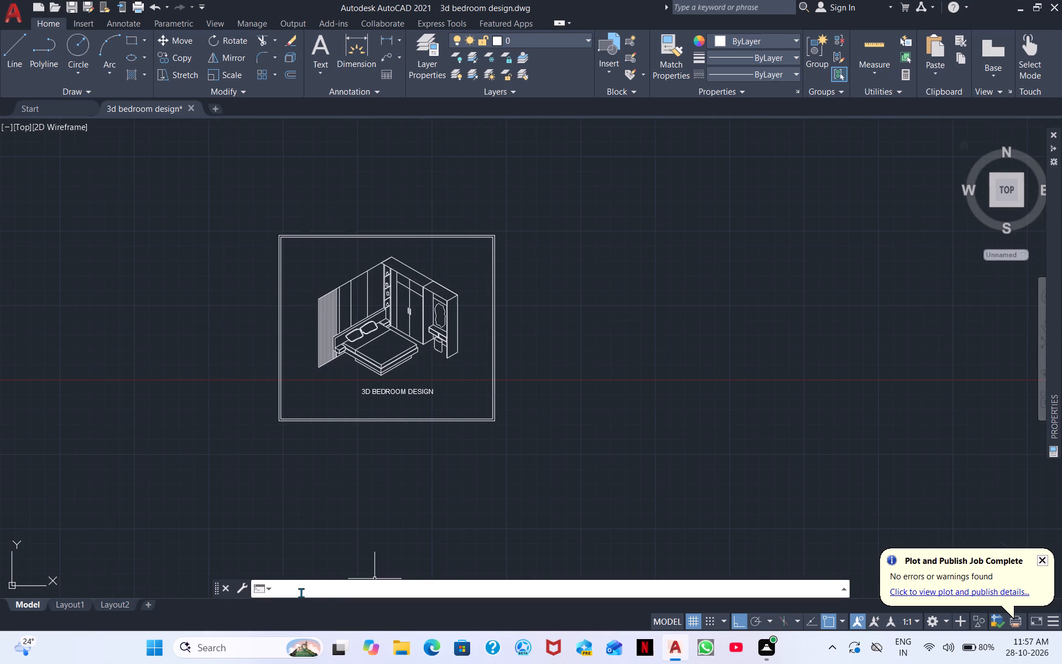
text(OP)
key(space)
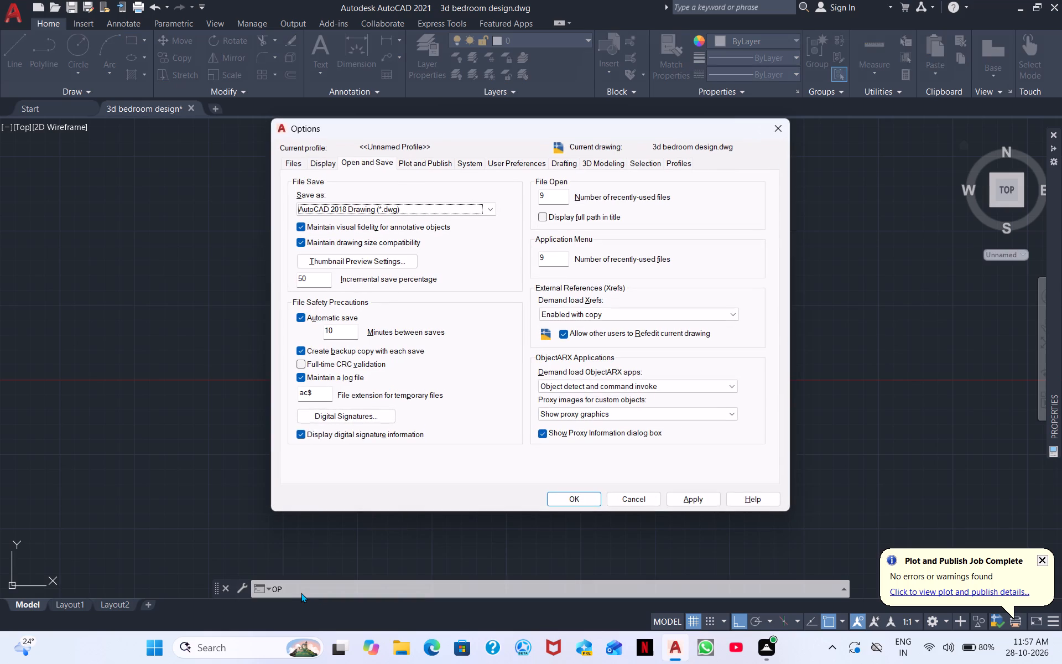
click(695, 501)
click(582, 499)
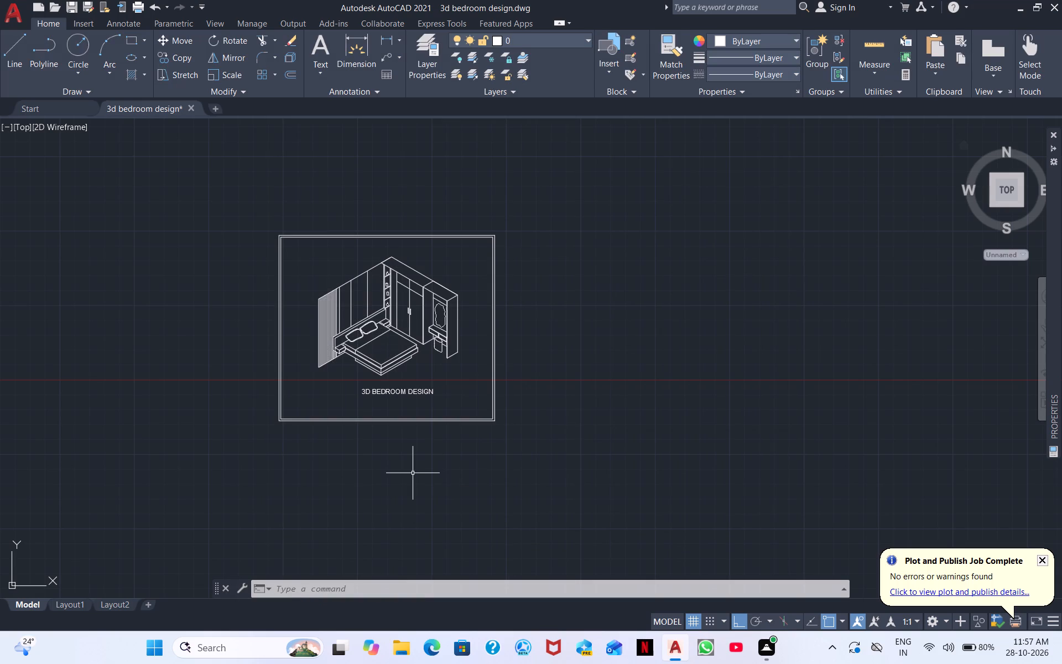
Query the log file path again with the LOGFILENAME system variable.
click(316, 588)
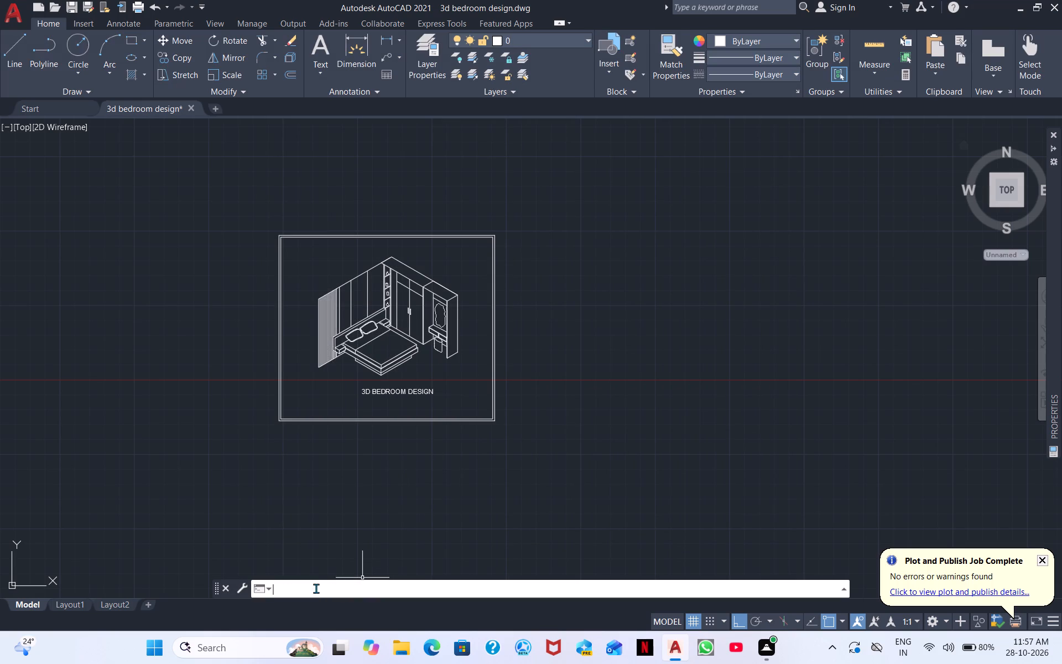
text(LOG)
text(FILENAME)
key(Return)
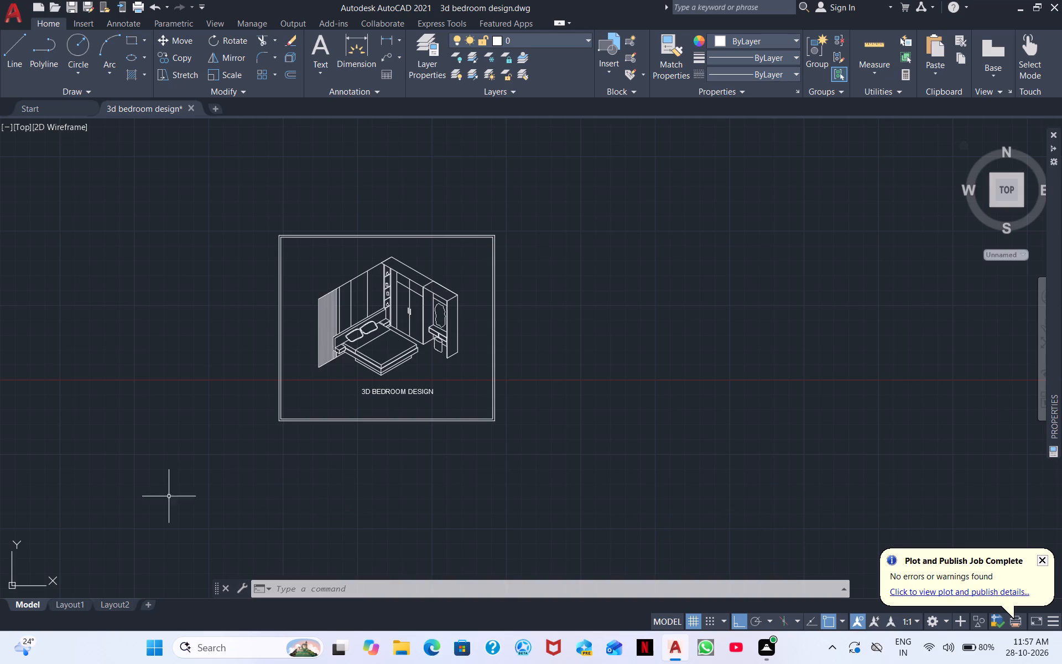
Set the model view to Top and bring the framed drawing back into sight.
click(16, 124)
click(22, 159)
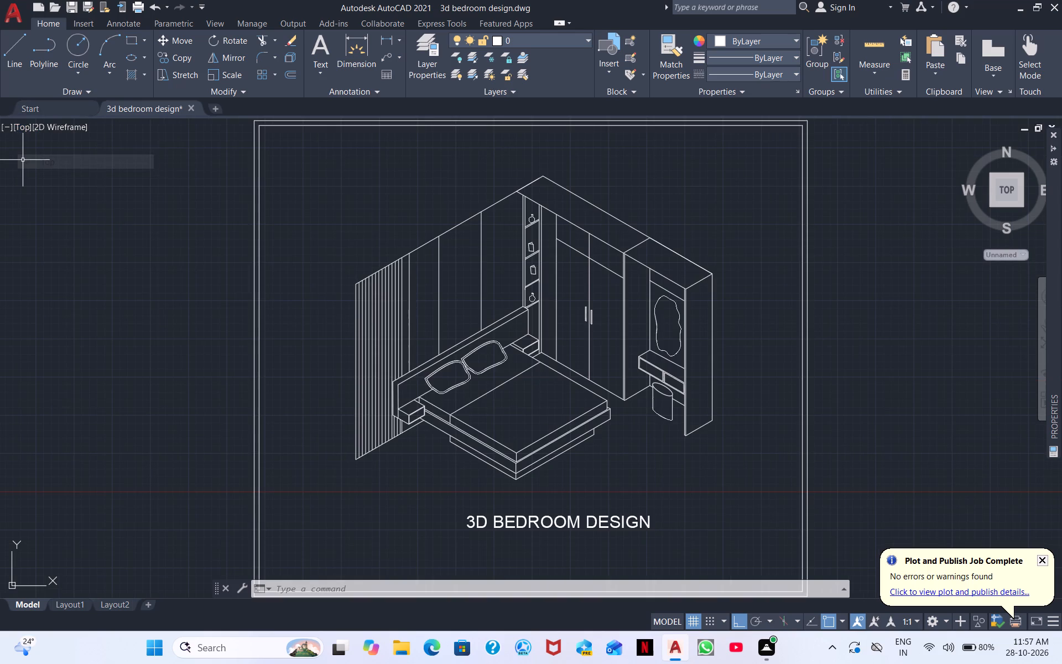
scroll(185, 201, down, 2)
scroll(268, 311, up, 1)
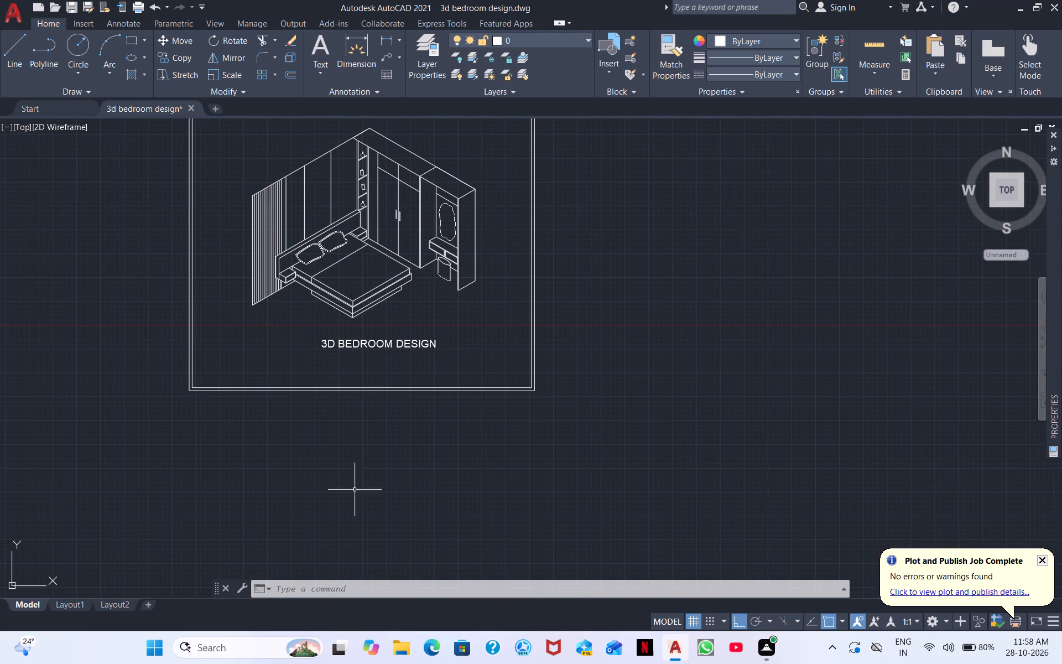
Look up the log file location of the bedroom drawing with the LOGFILENAME system variable.
click(329, 587)
text(LOG)
text(FILENMAE)
key(space)
key(space)
key(space)
key(space)
click(306, 592)
text(LOG)
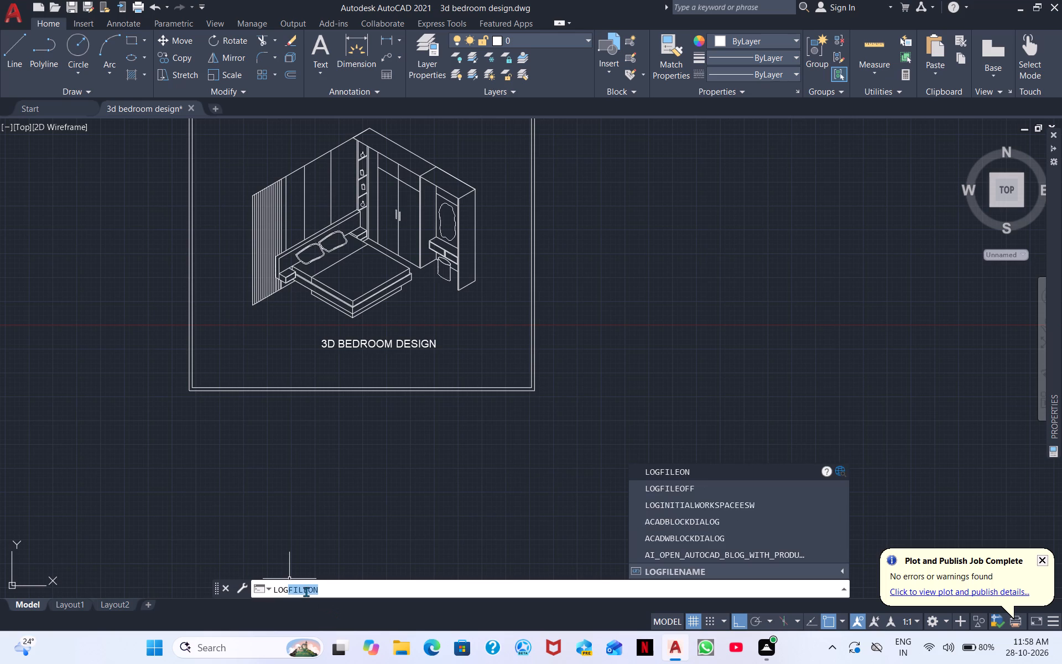
text(FIL)
key(e)
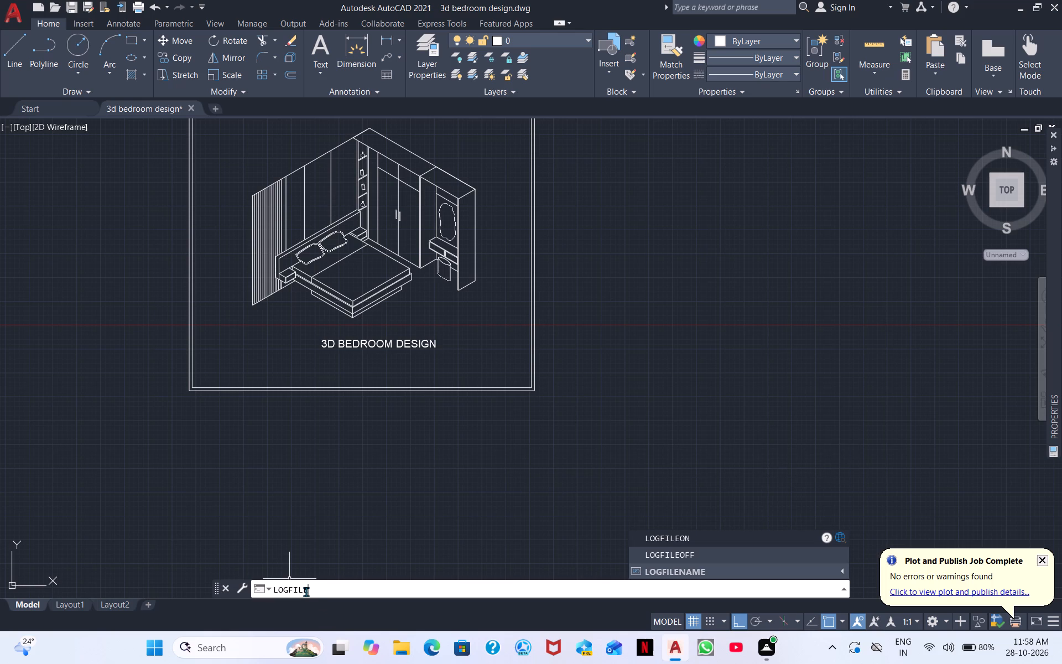
text(NM)
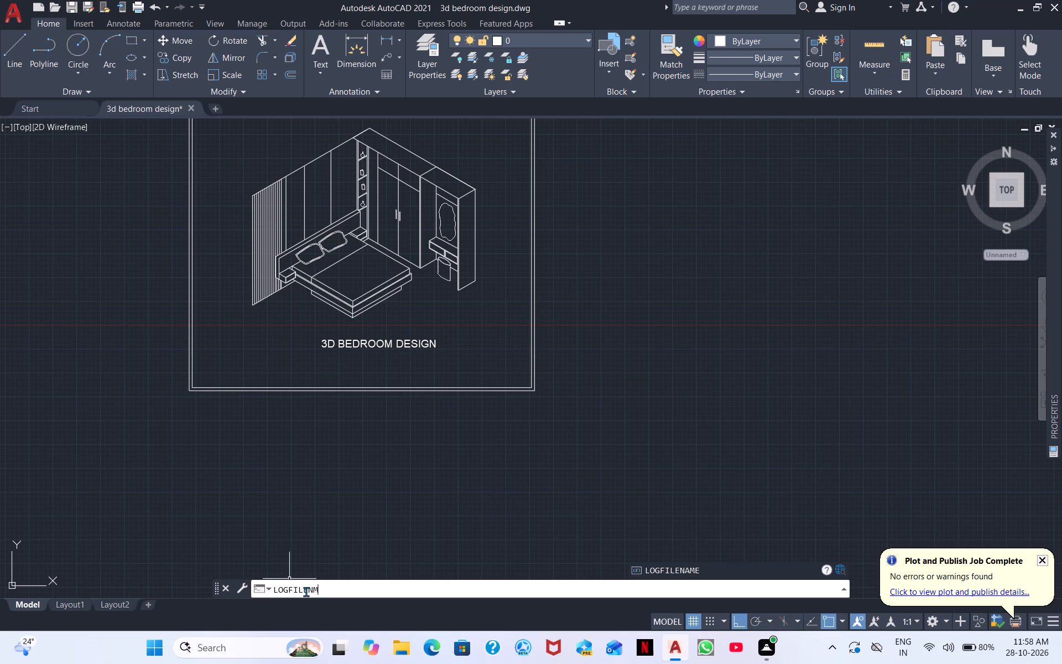
key(BackSpace)
text(AME)
key(Return)
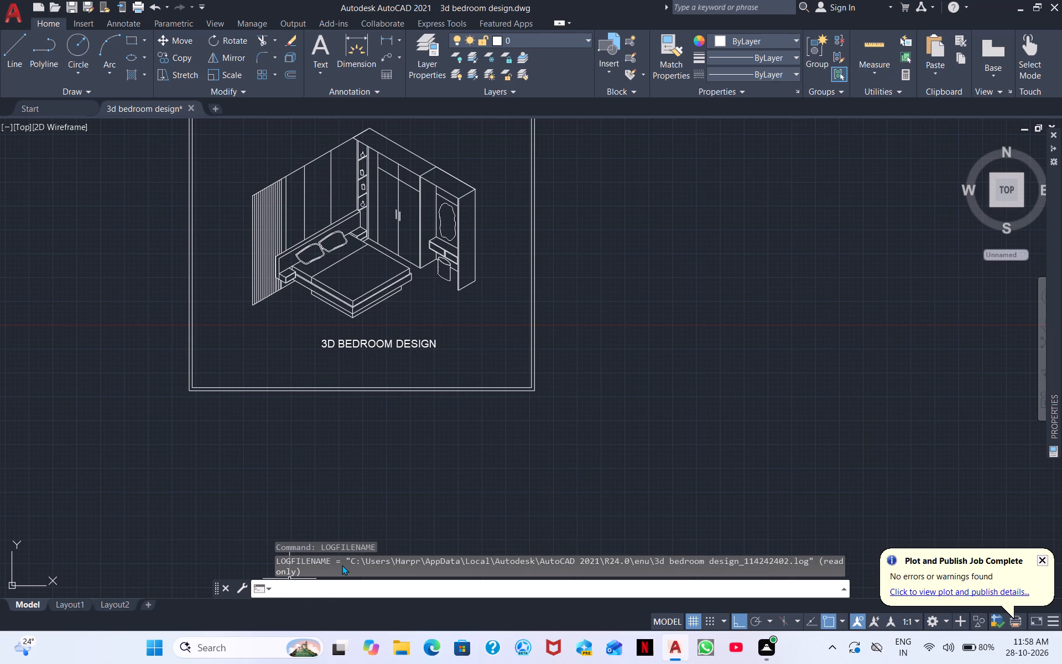